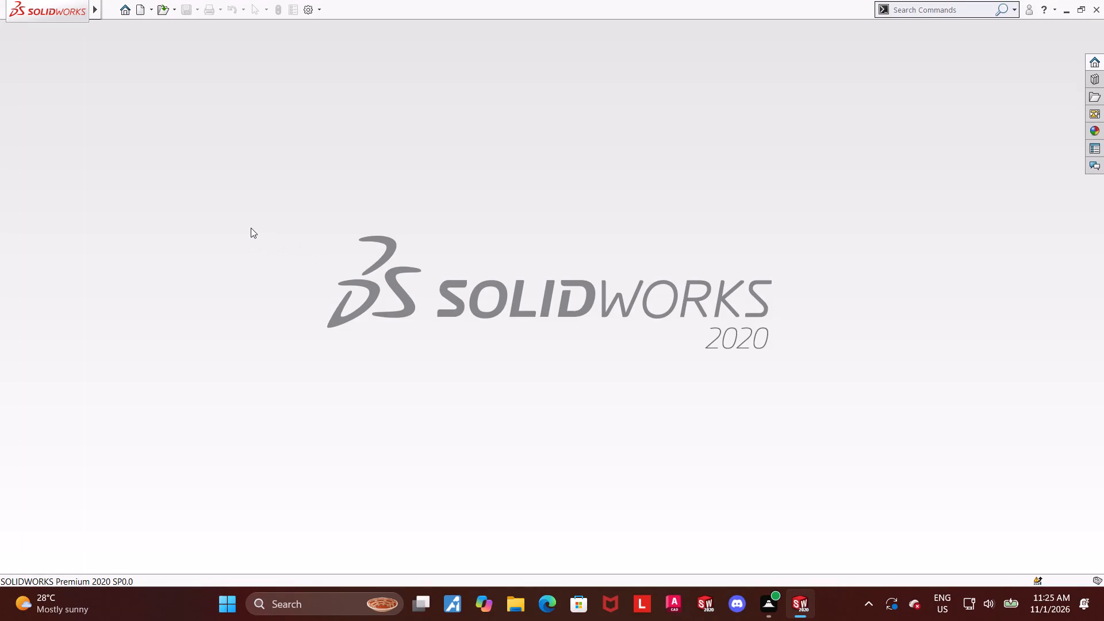
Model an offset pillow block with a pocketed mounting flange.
Create a new part document.
click(143, 5)
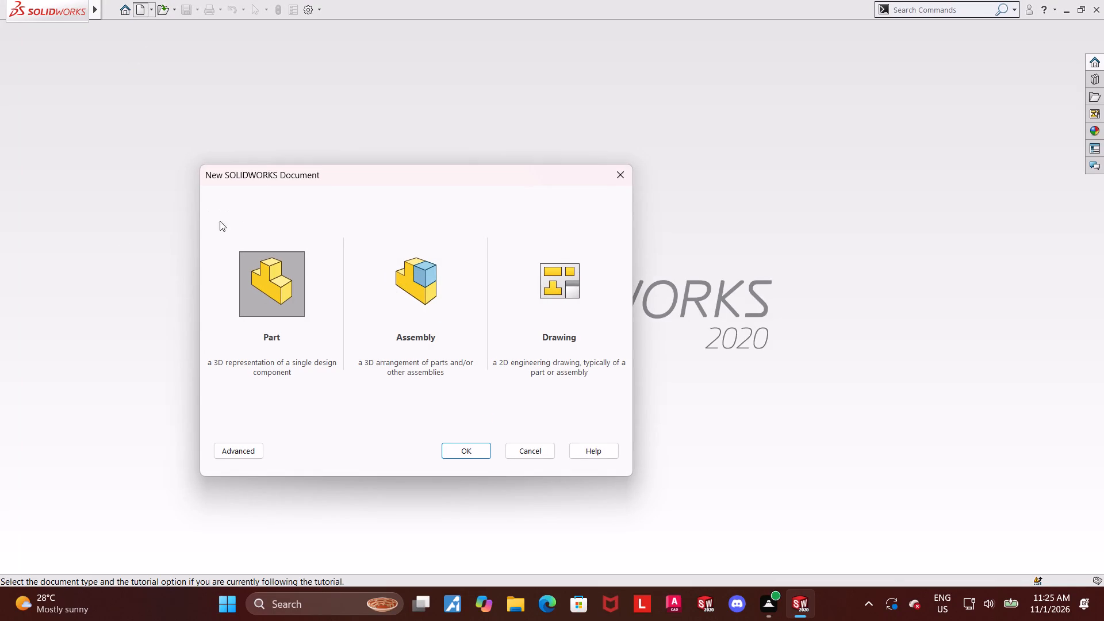
double_click(249, 269)
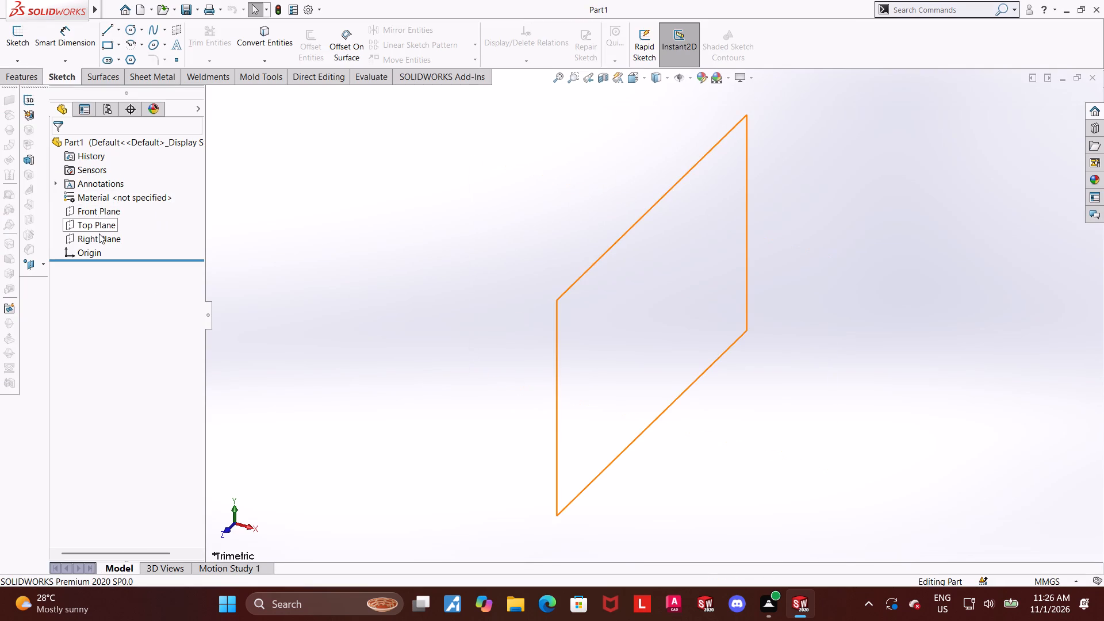
Start a sketch on the Right Plane.
click(99, 233)
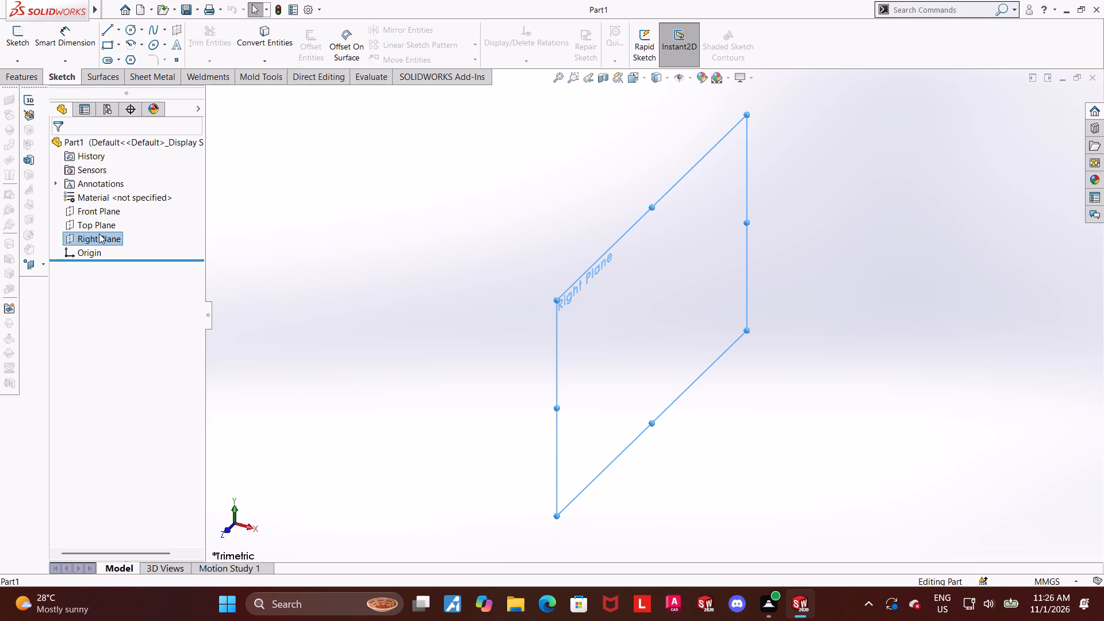
click(475, 247)
scroll(587, 282, up, 2)
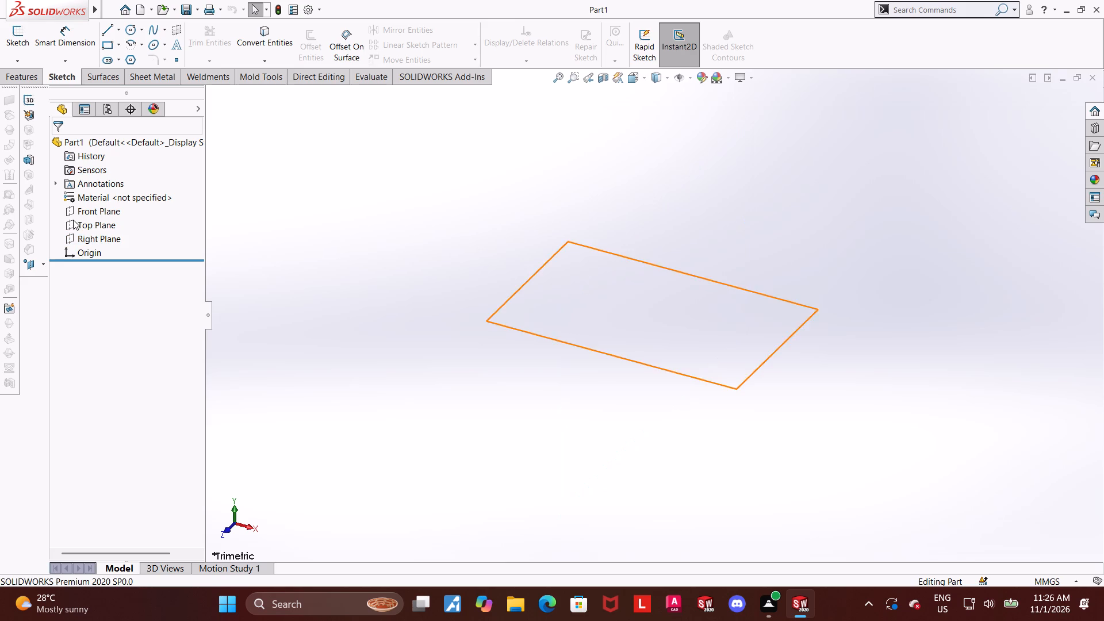
click(82, 235)
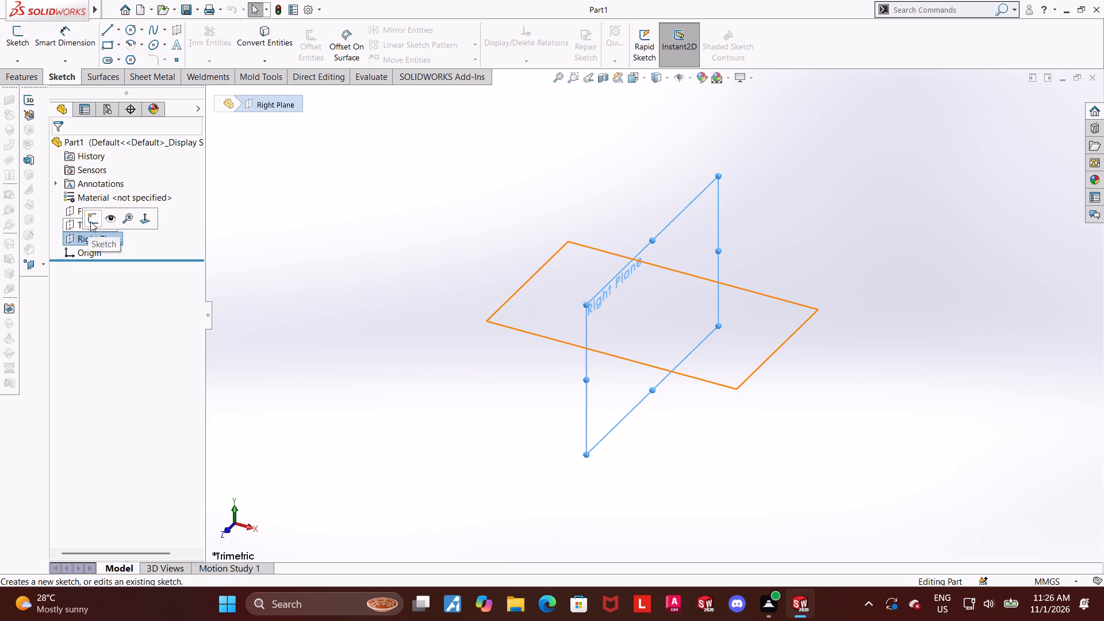
click(90, 221)
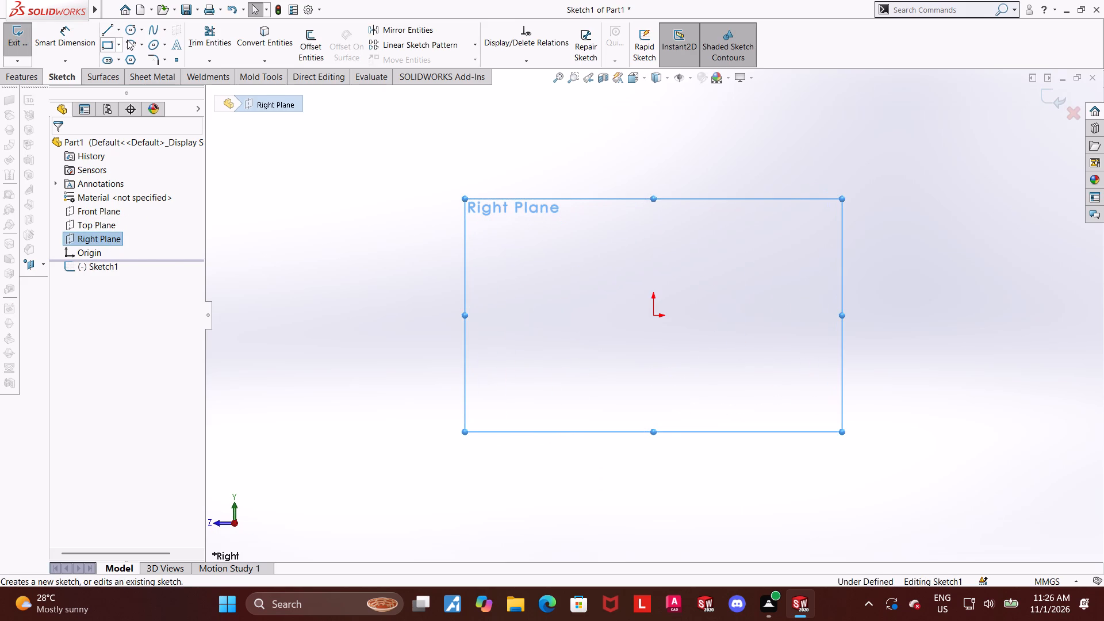
Draw a lower 180° centerpoint arc centred on the origin with a radius of about 30 mm.
click(127, 40)
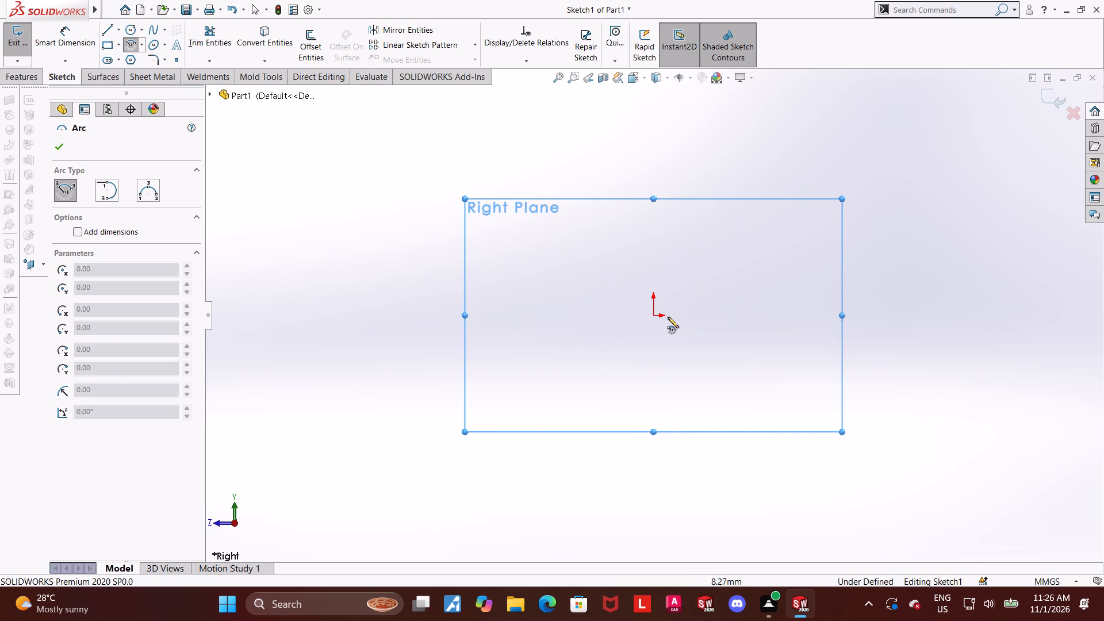
click(655, 317)
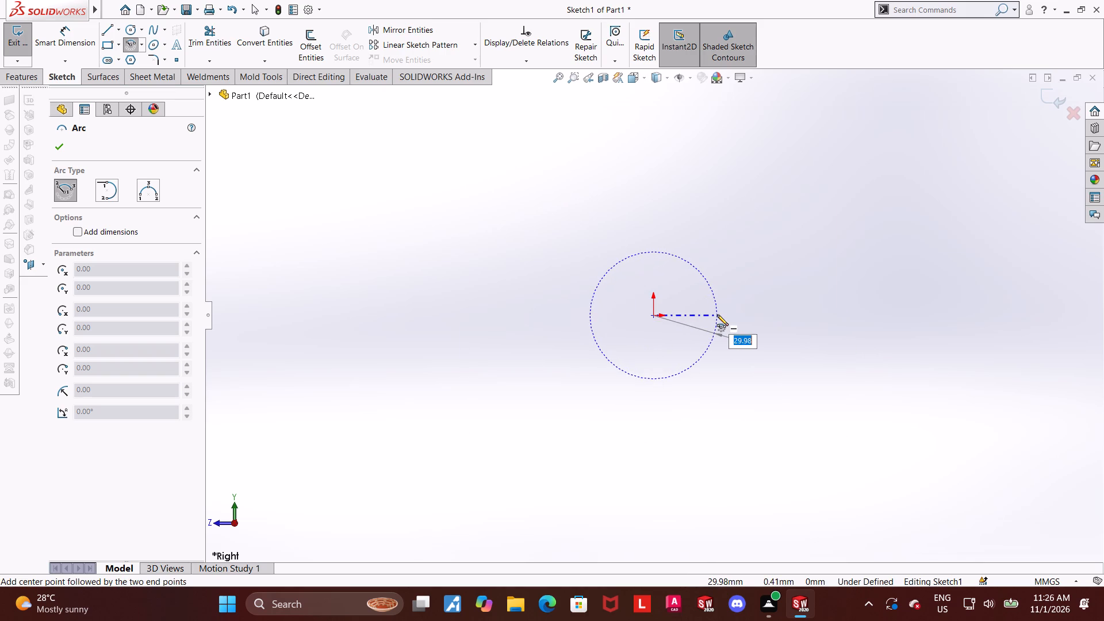
click(717, 315)
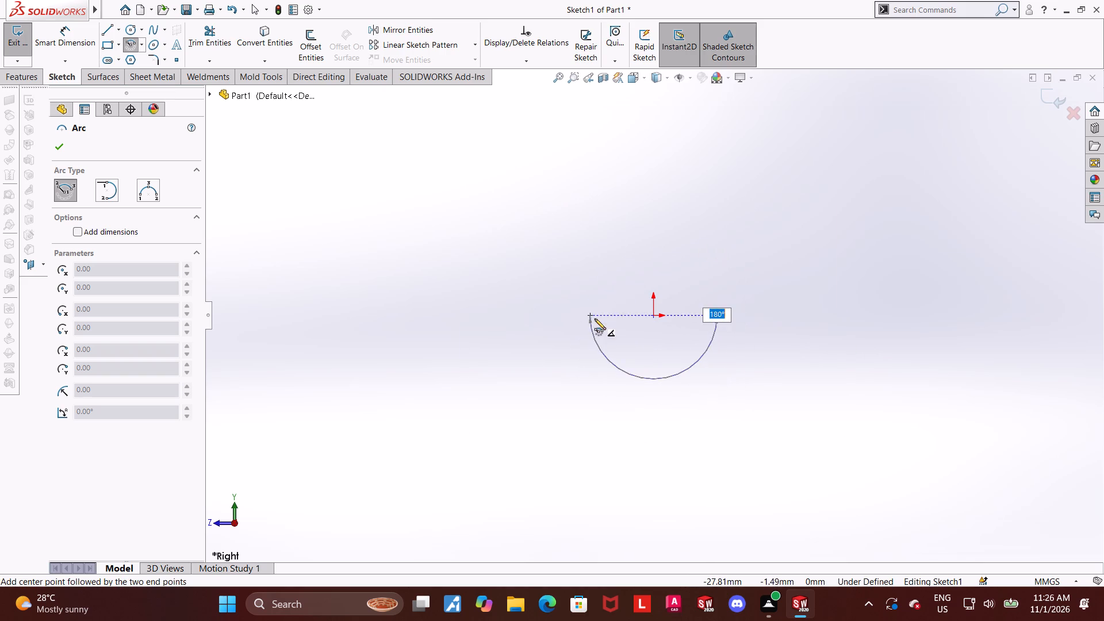
click(593, 317)
key(Escape)
key(Escape)
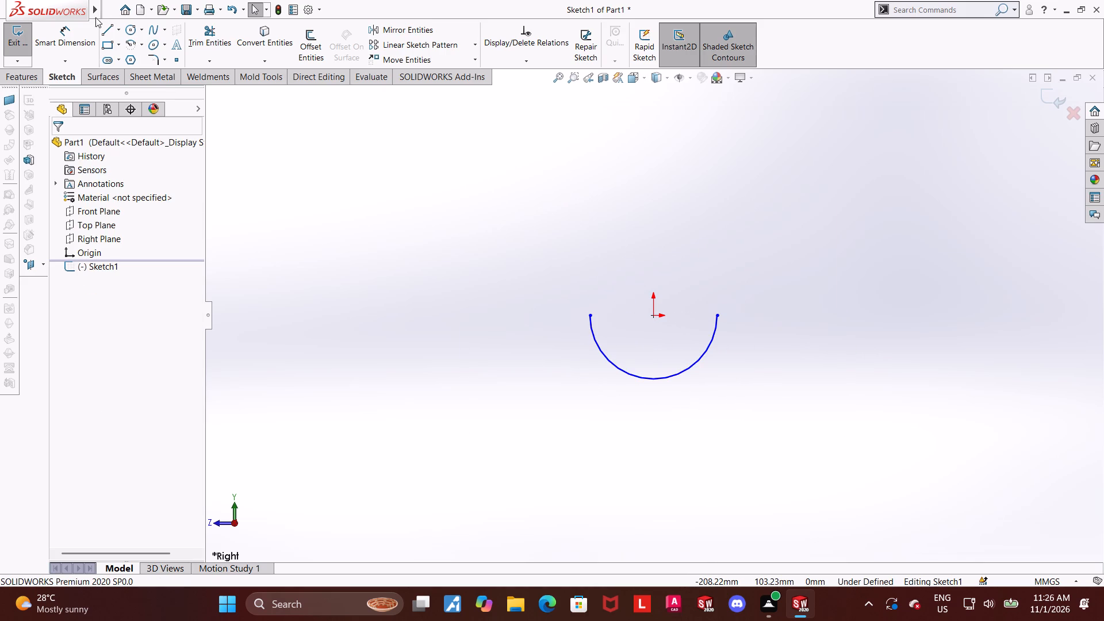
Dimension the distance between the arc's two endpoints as 36 mm.
click(77, 31)
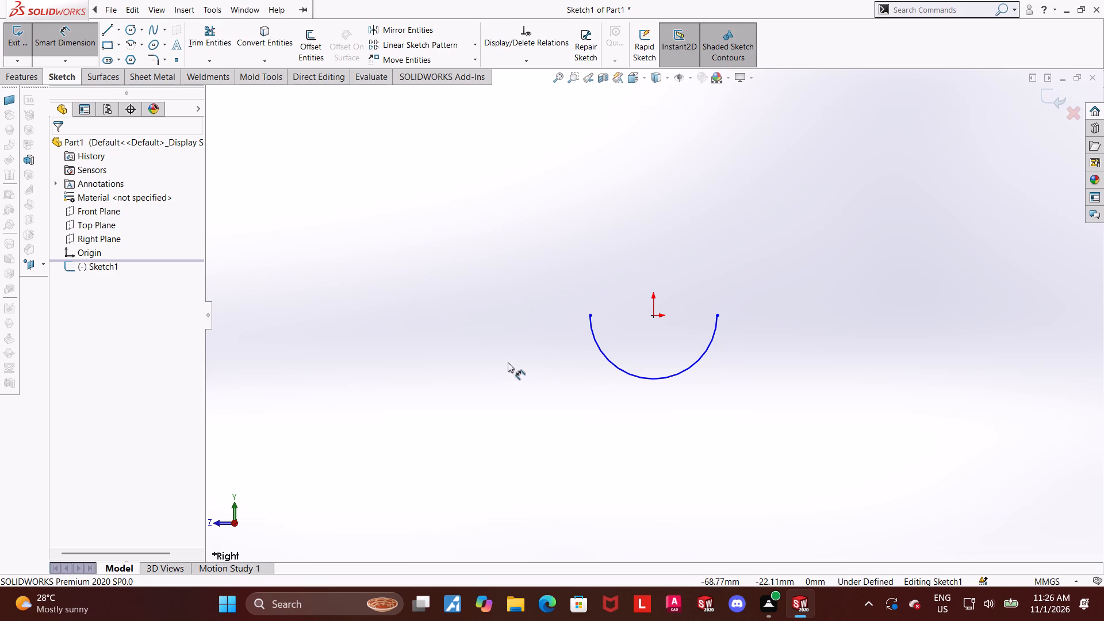
click(588, 313)
click(719, 316)
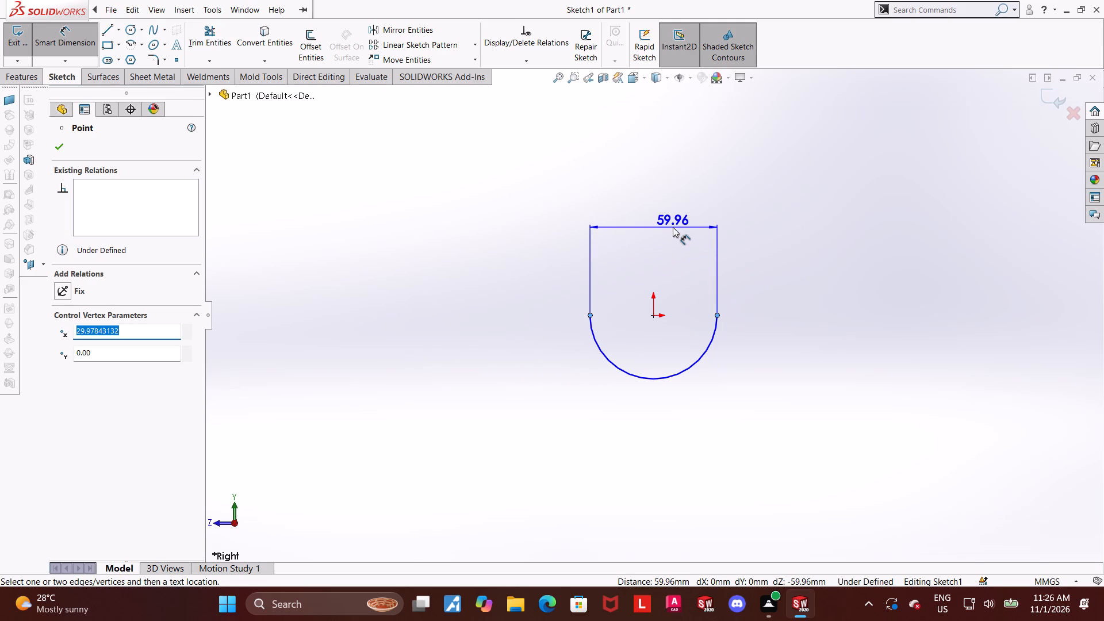
click(673, 227)
text(36)
key(Return)
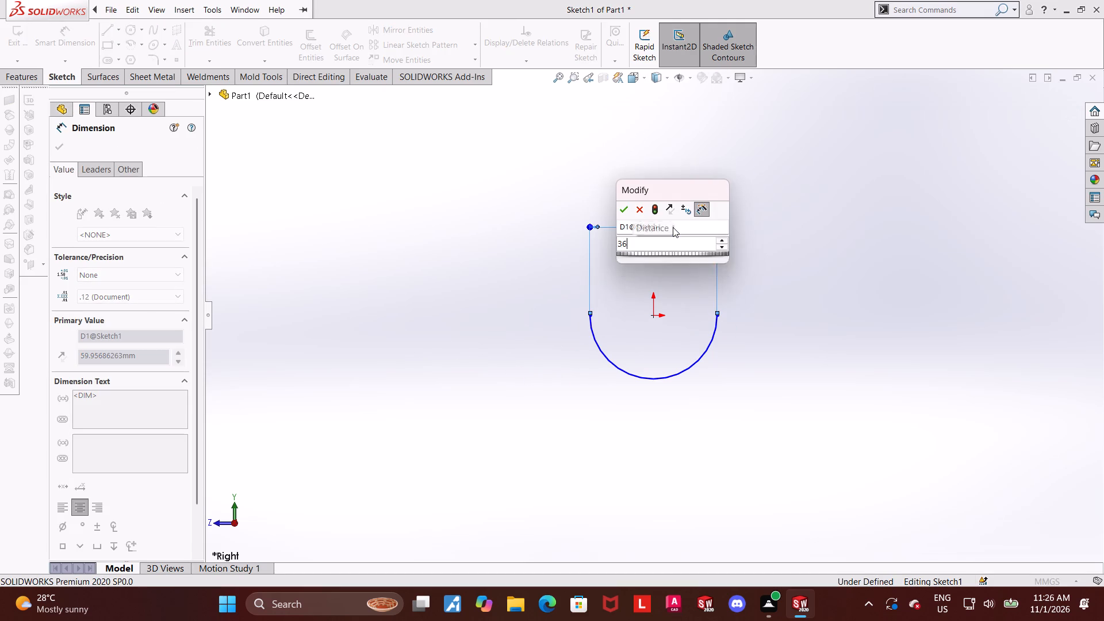
key(Escape)
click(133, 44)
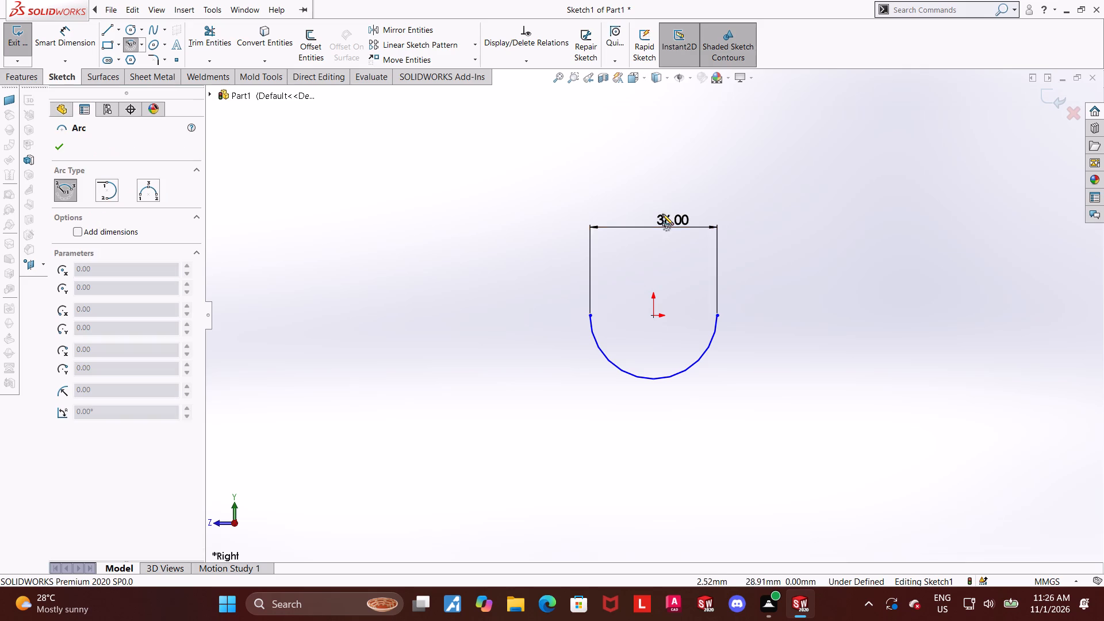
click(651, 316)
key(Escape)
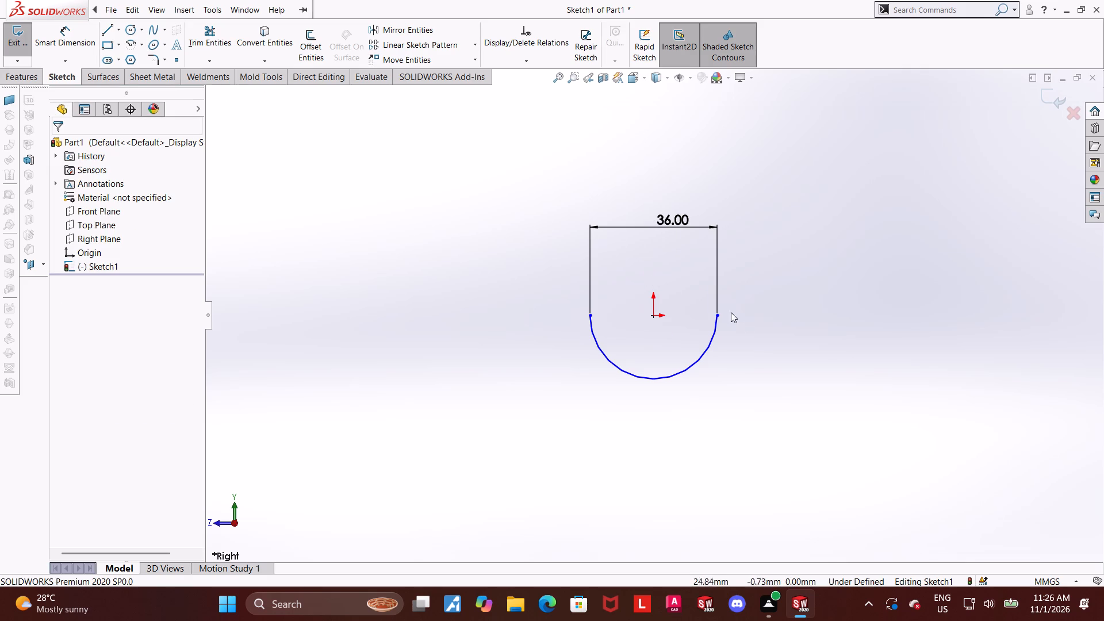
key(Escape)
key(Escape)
Draw a second lower 180° arc centred on the origin, outside the first, with a radius of about 24 mm.
click(134, 47)
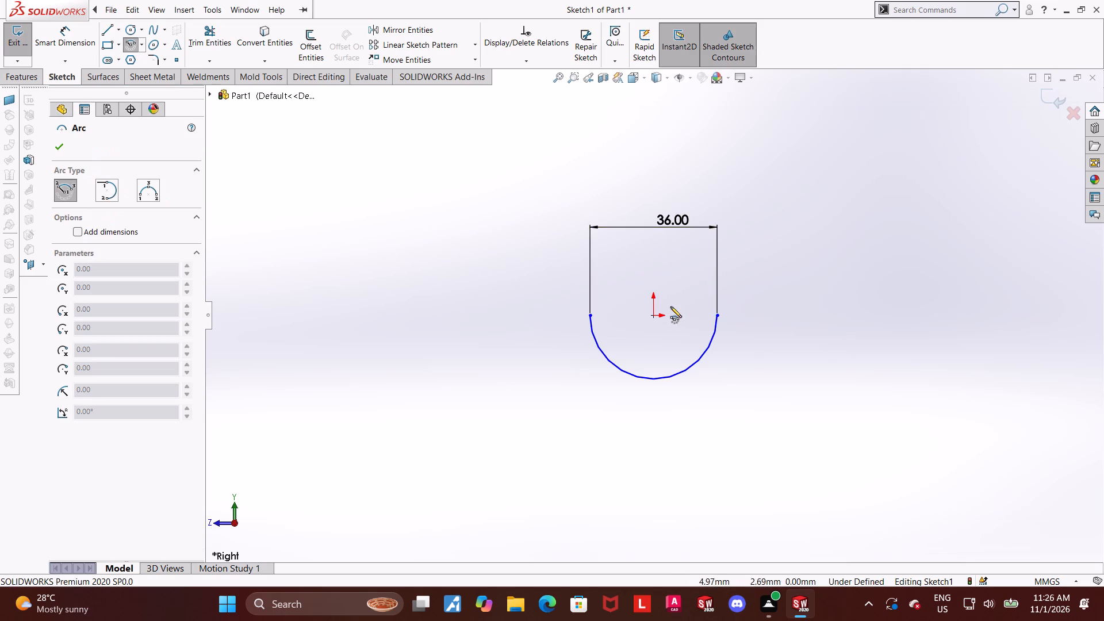
click(654, 316)
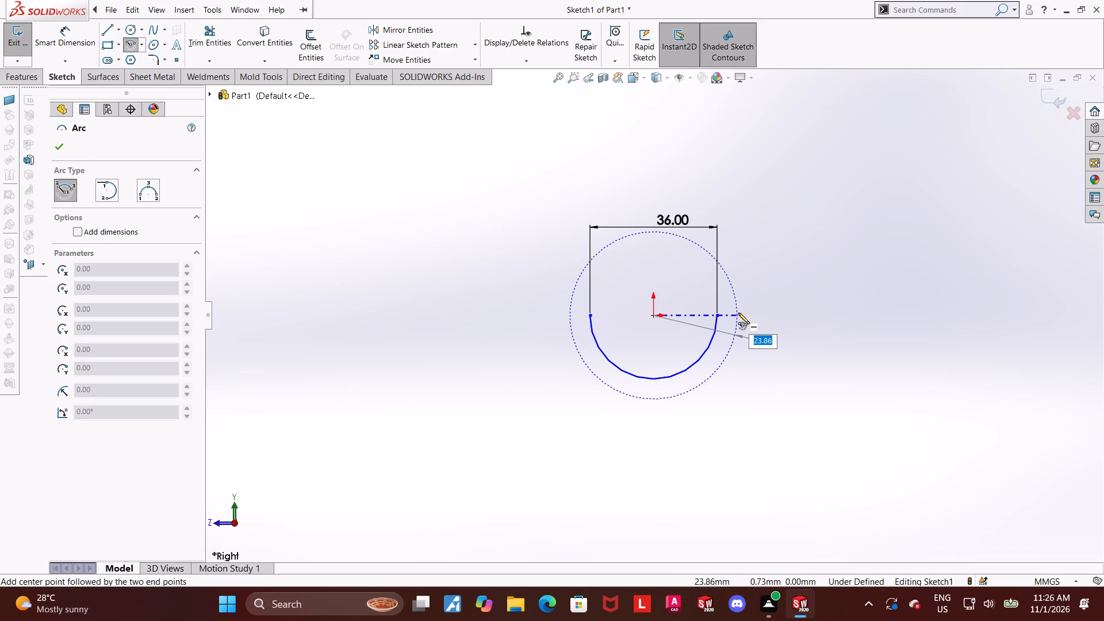
click(738, 313)
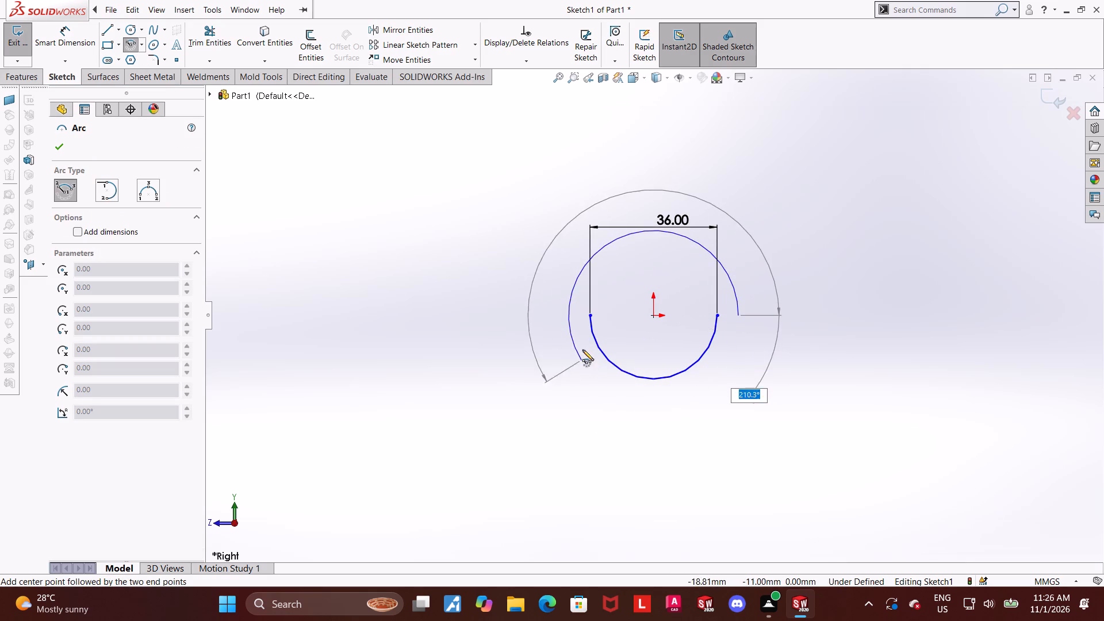
click(581, 316)
key(Escape)
key(Escape)
click(98, 28)
key(Escape)
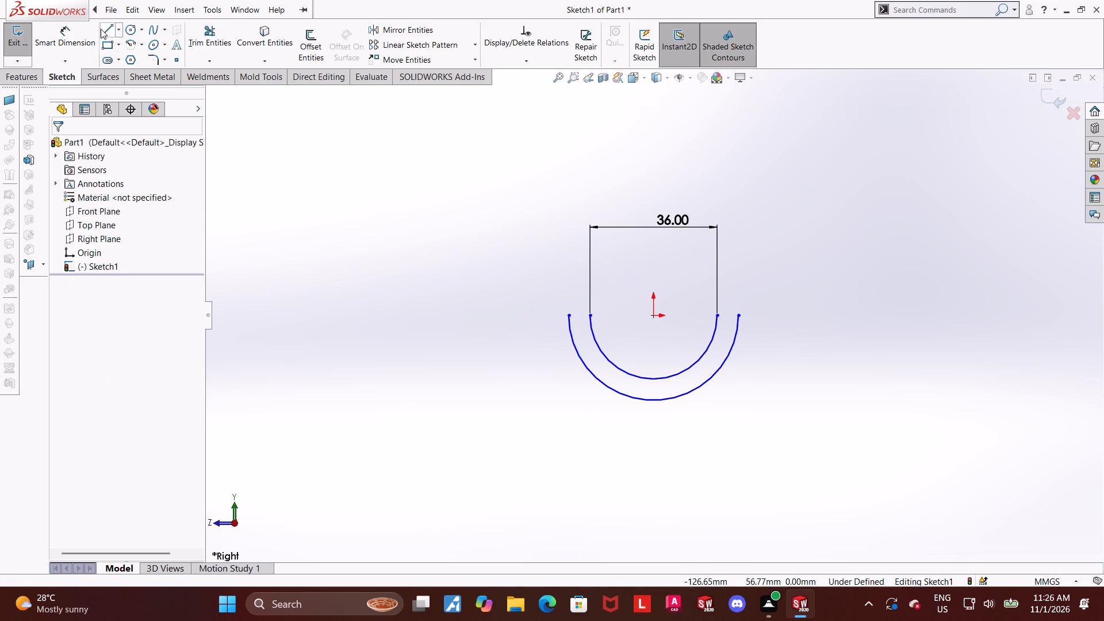
Dimension the distance between the outer arc's two endpoints as 48 mm.
click(86, 32)
click(568, 314)
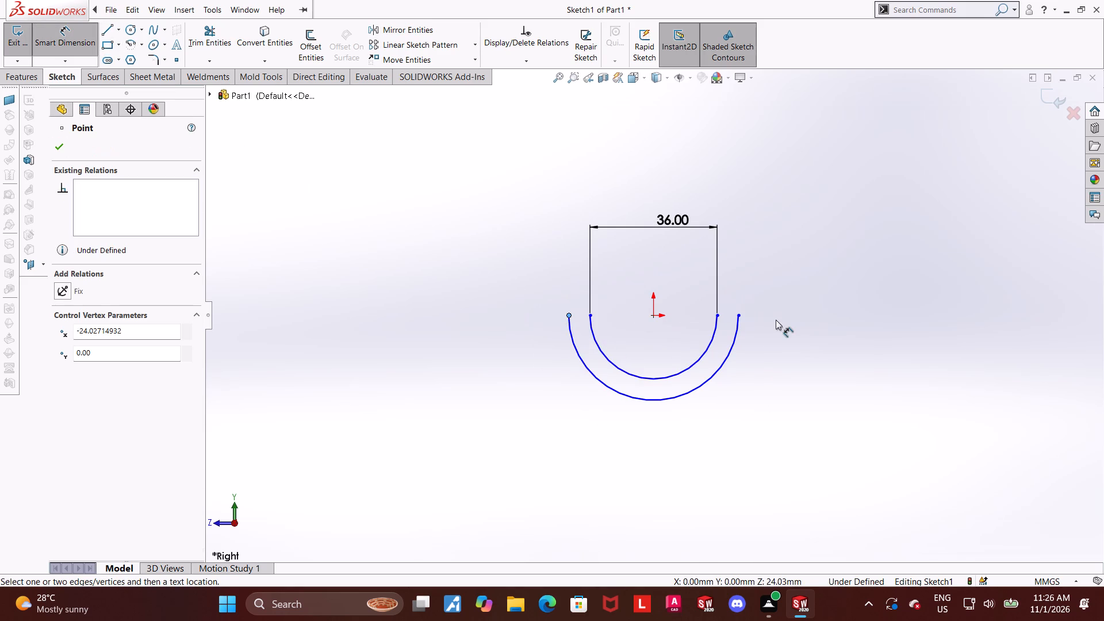
click(741, 316)
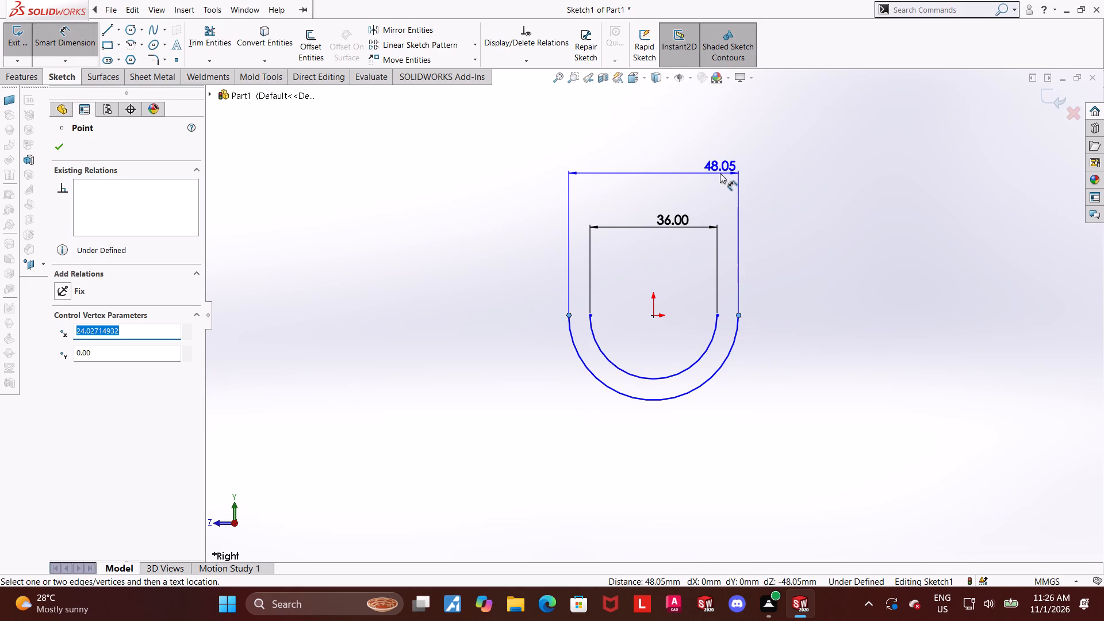
click(720, 173)
text(48)
key(Return)
key(Escape)
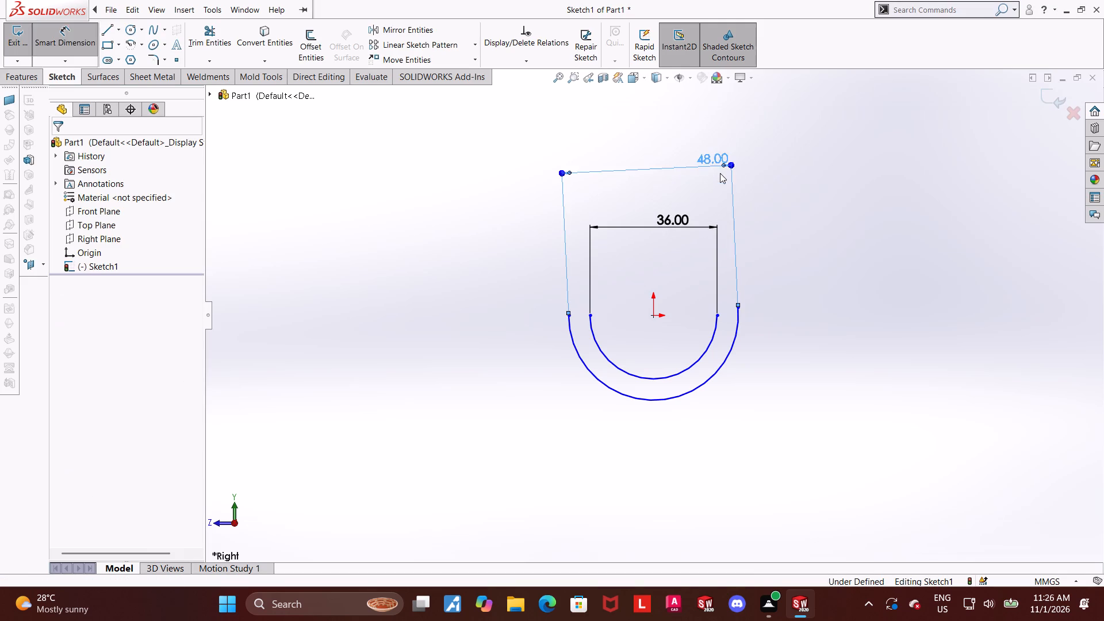
click(869, 310)
Add horizontal relations between the inner and outer arc endpoints on both sides of the sketch.
ctrl+click(734, 309)
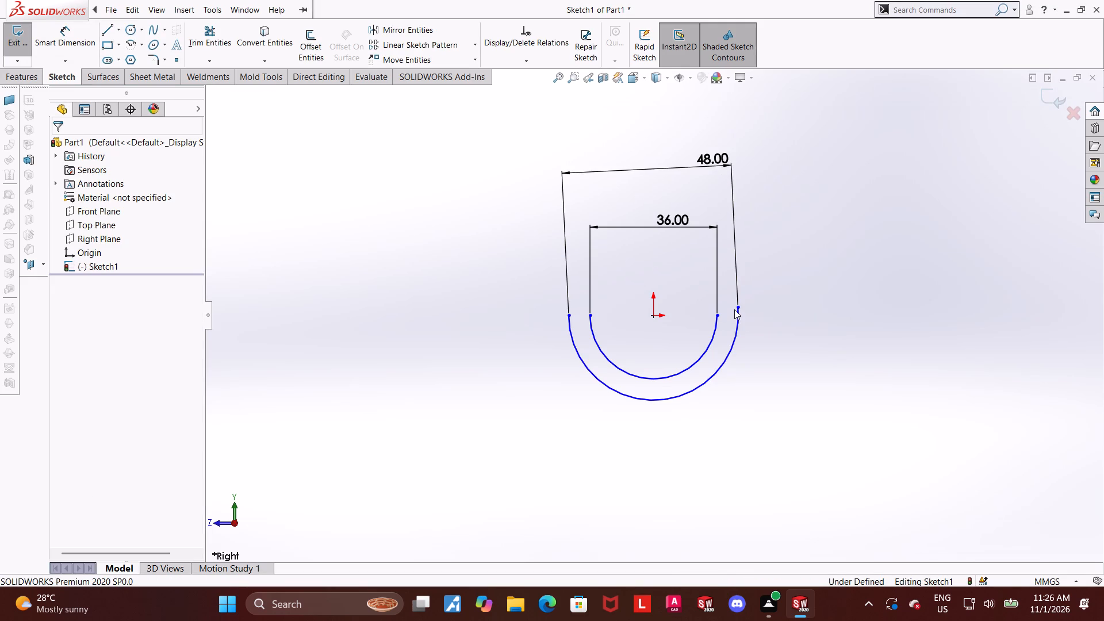
ctrl+click(738, 307)
ctrl+click(719, 316)
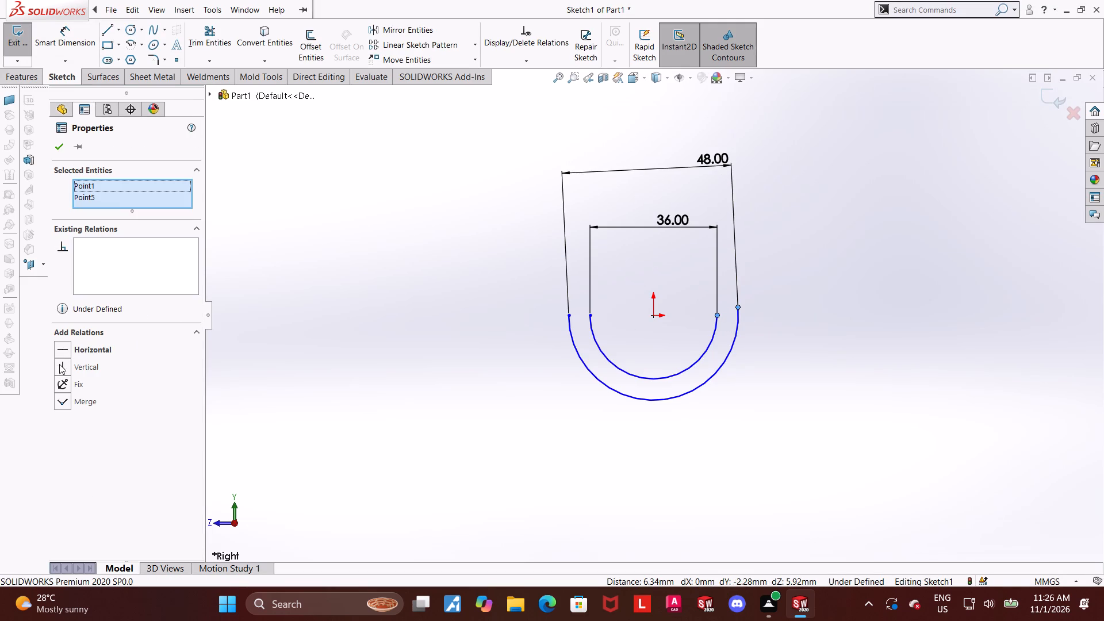
click(62, 349)
click(872, 338)
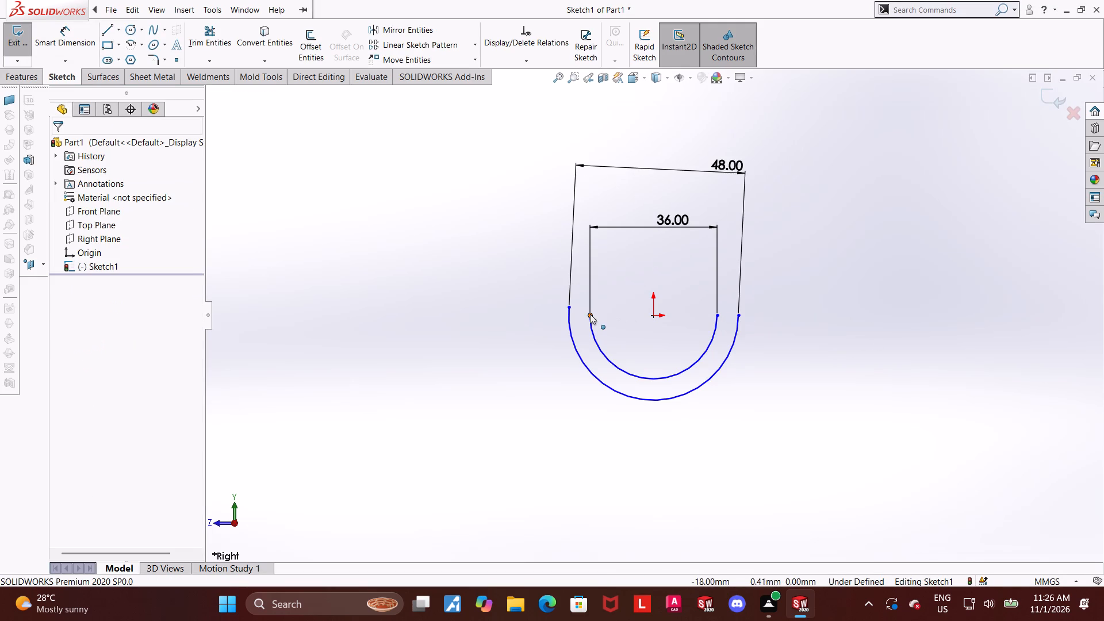
ctrl+click(590, 314)
ctrl+click(572, 309)
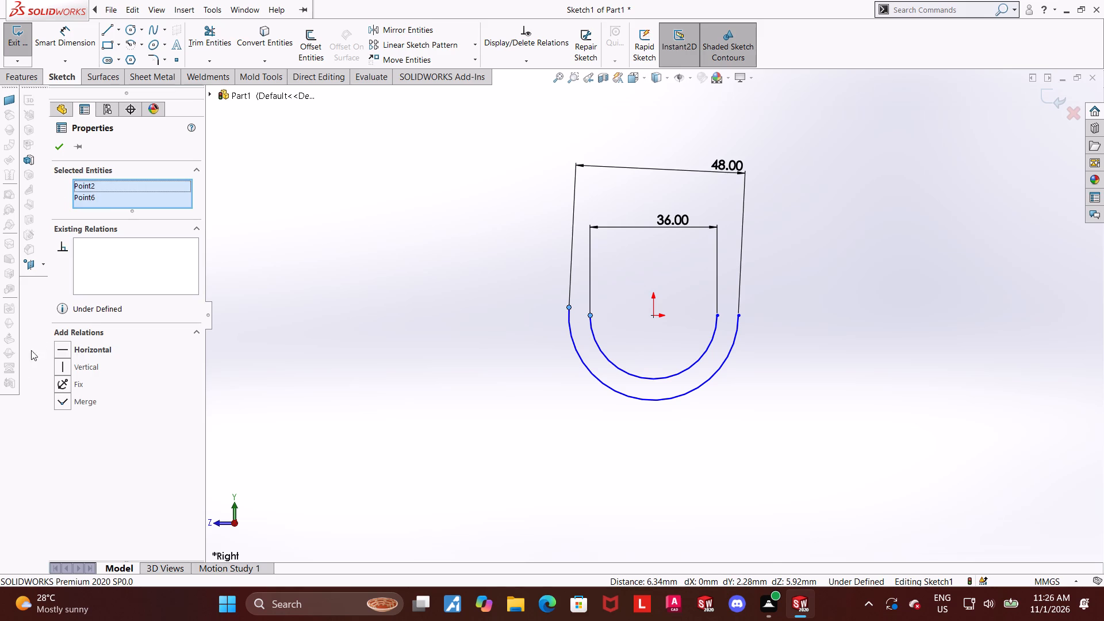
click(64, 347)
click(386, 346)
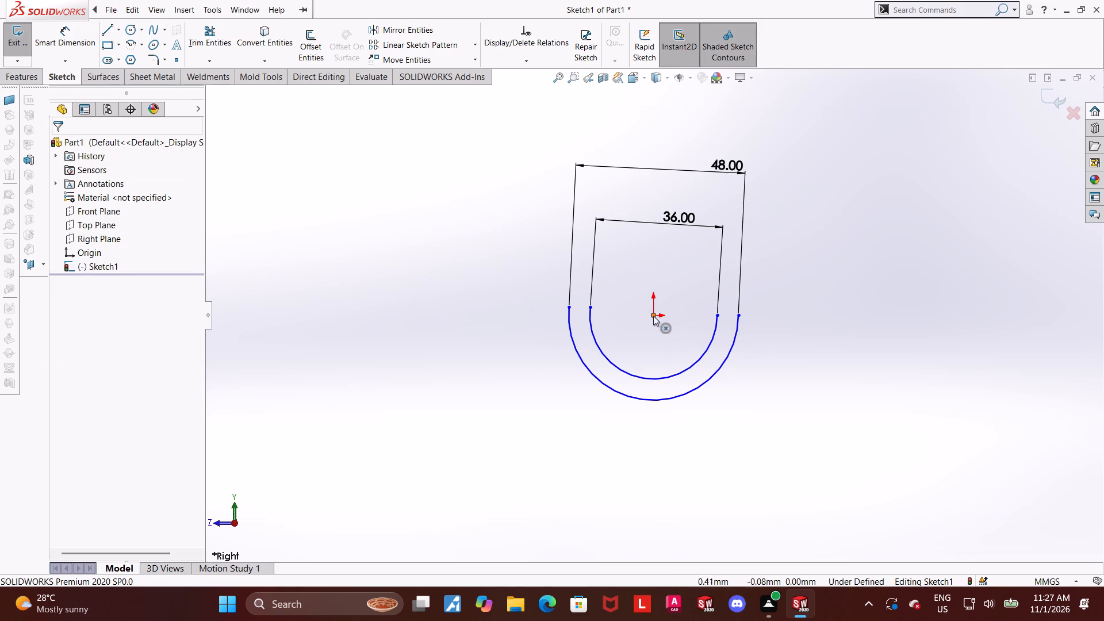
Add horizontal relations between the origin and each of the inner arc's two endpoints.
ctrl+click(652, 316)
ctrl+click(589, 307)
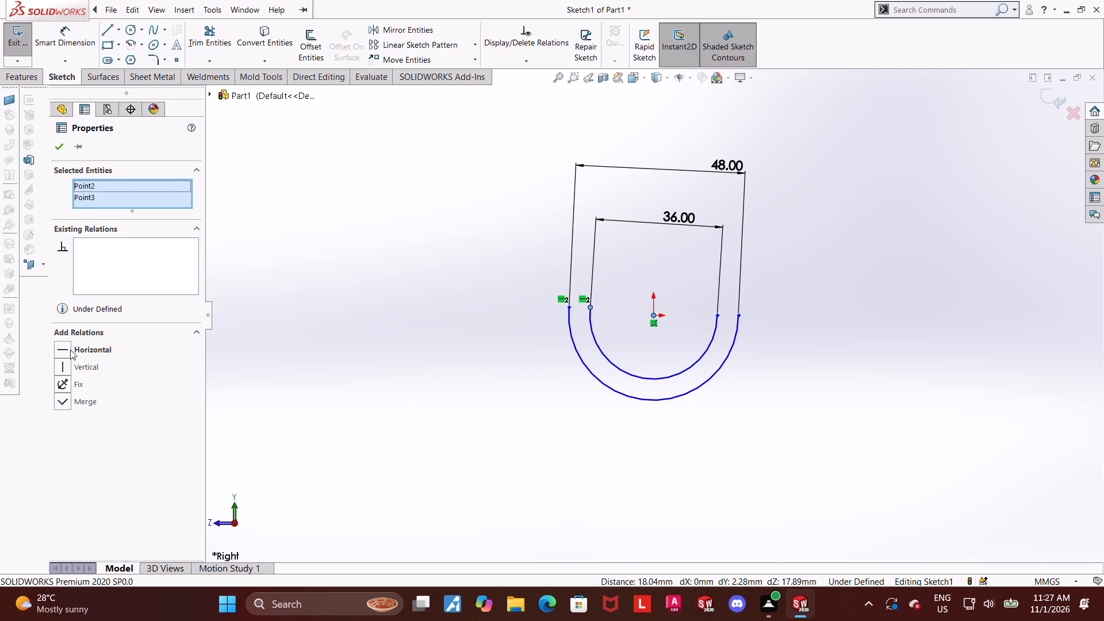
click(70, 350)
click(757, 458)
ctrl+click(716, 323)
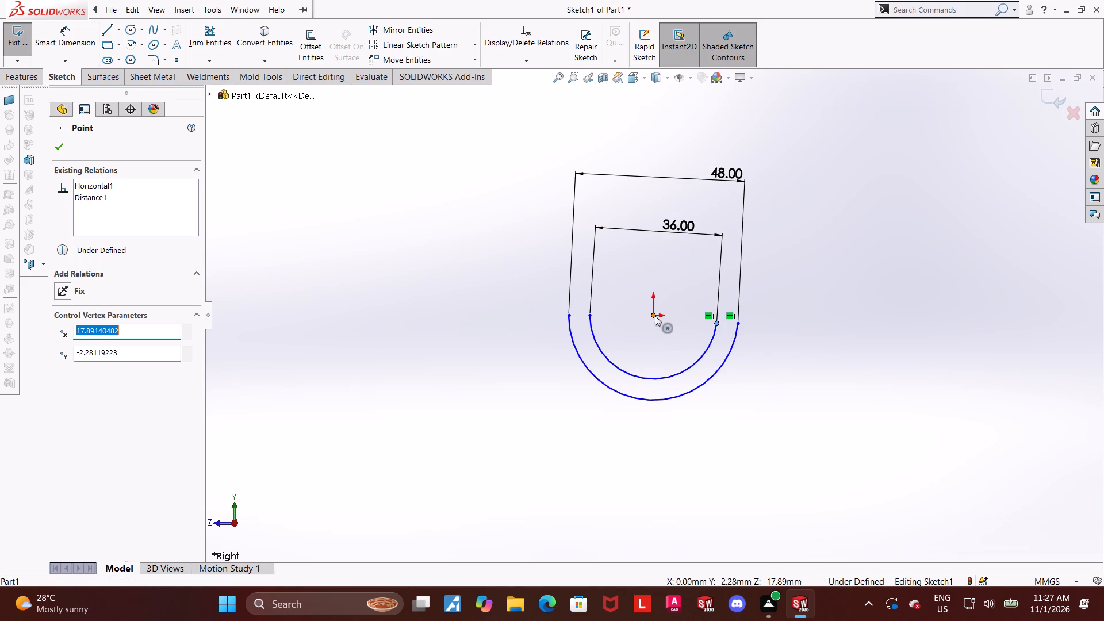
ctrl+click(655, 316)
click(68, 352)
click(275, 402)
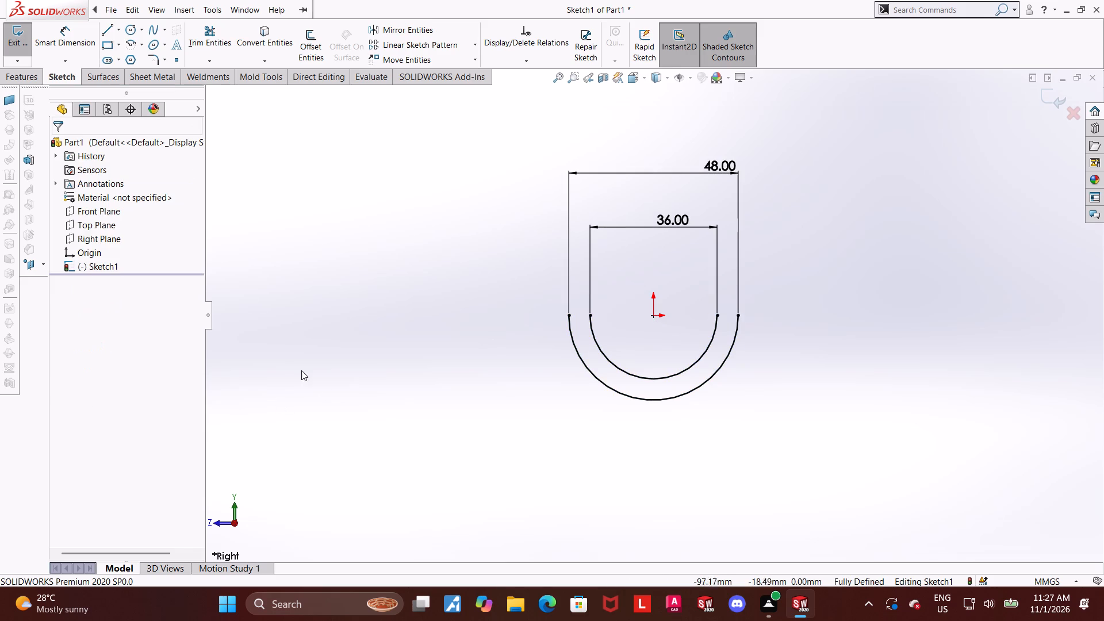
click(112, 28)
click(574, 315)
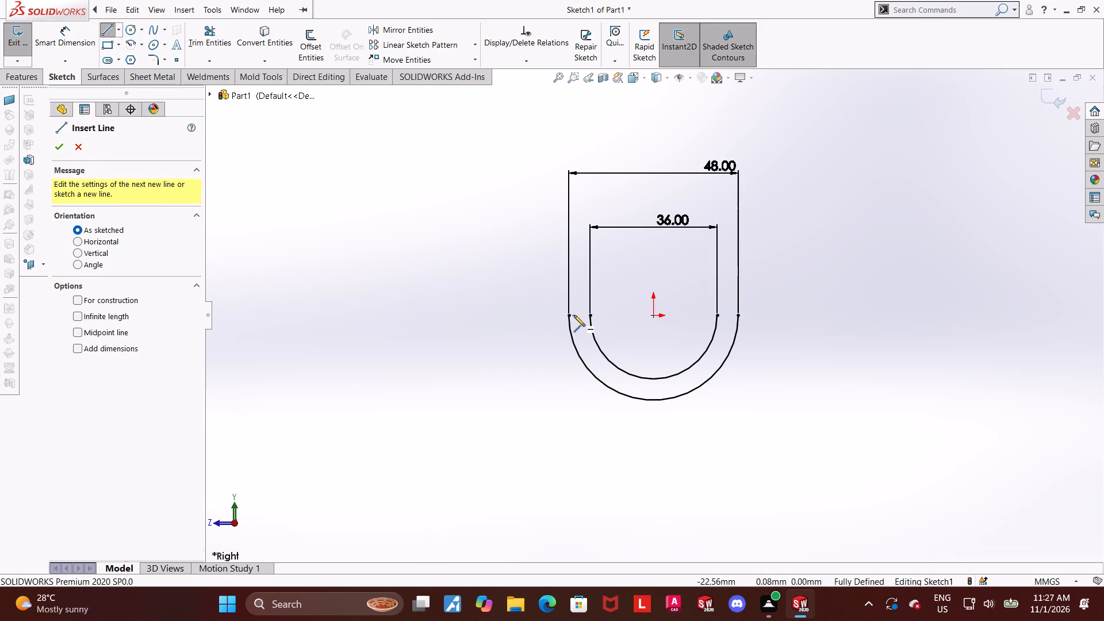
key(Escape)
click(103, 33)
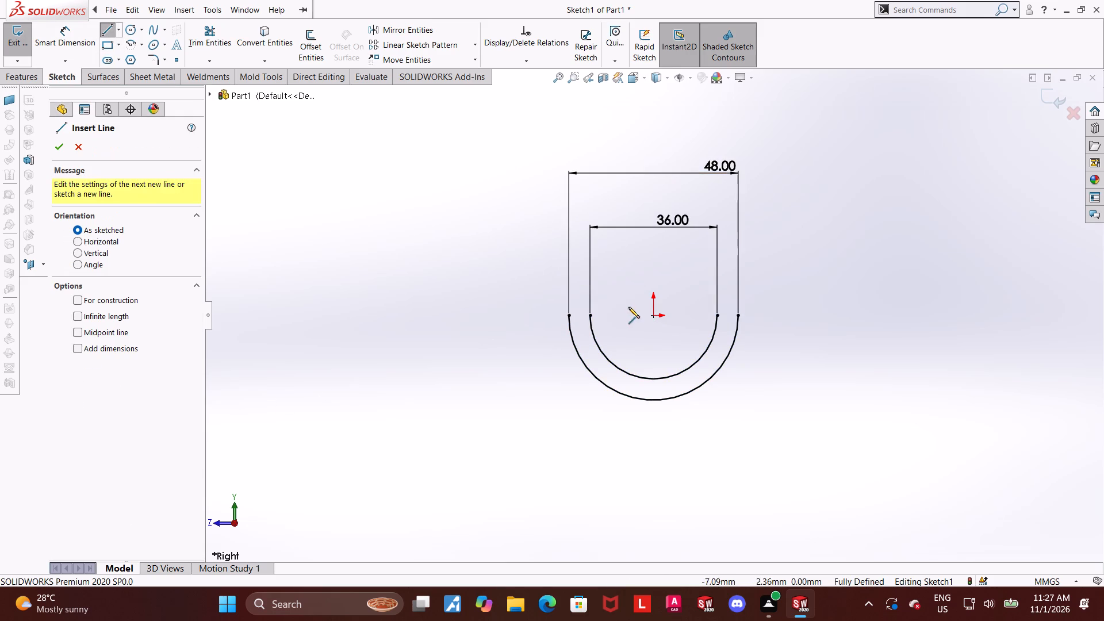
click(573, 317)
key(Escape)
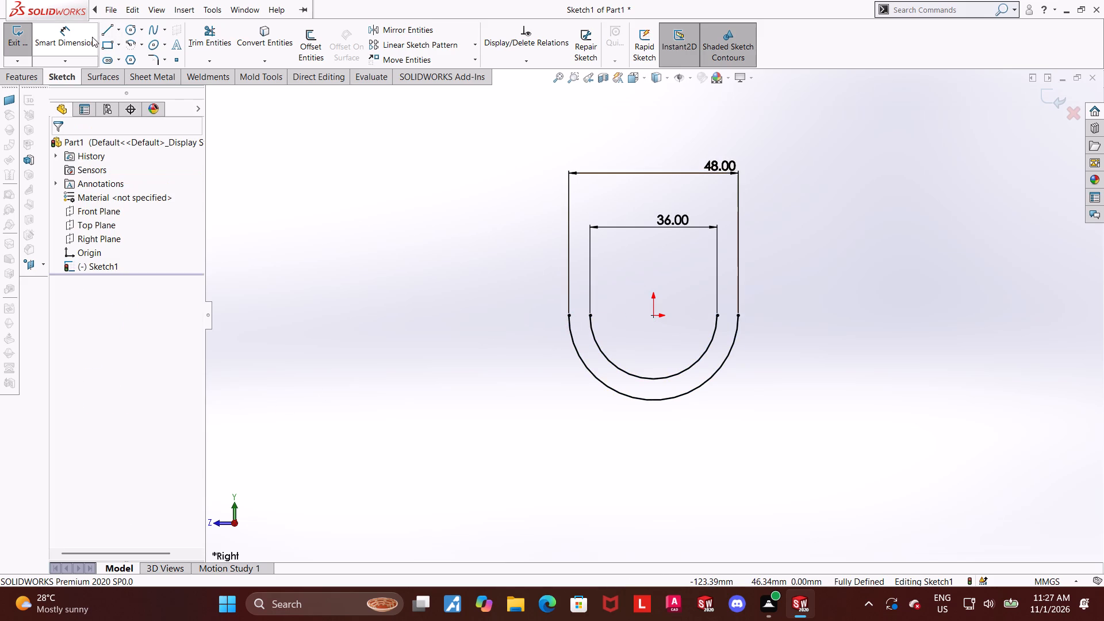
Draw a line joining the left-hand endpoints of the outer and inner arcs.
click(109, 29)
click(569, 316)
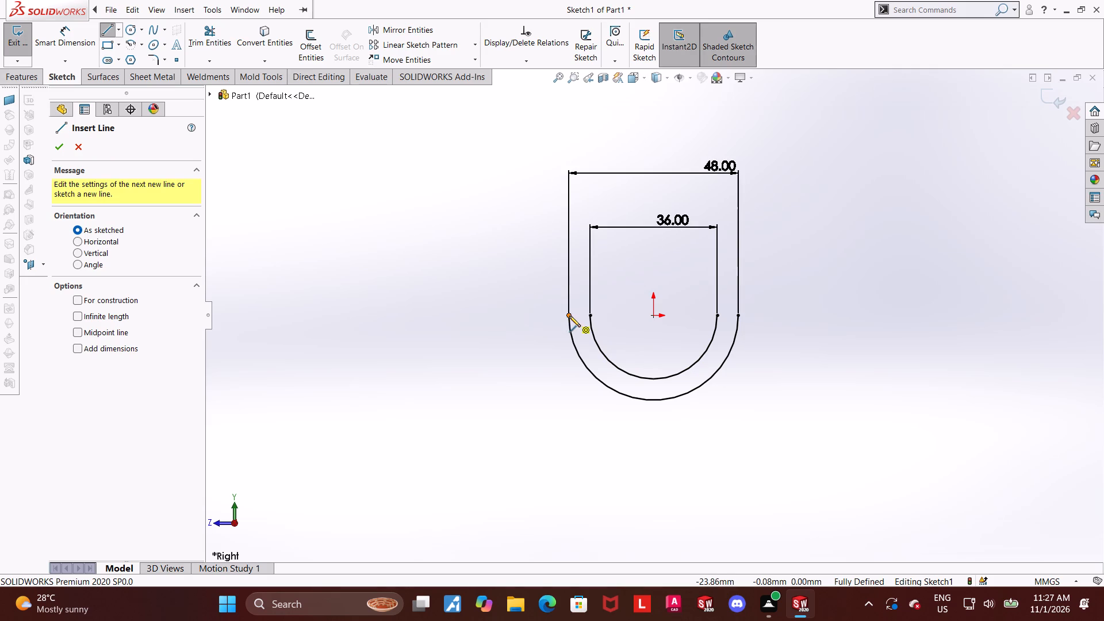
click(592, 317)
key(Escape)
key(Escape)
key(Escape)
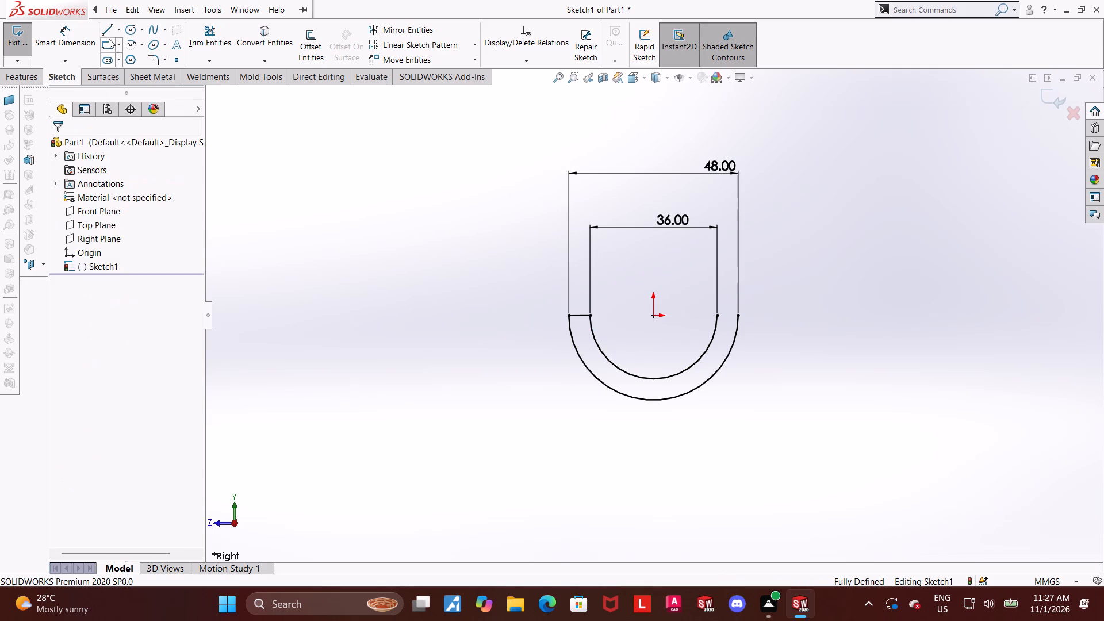
Draw a line joining the right-hand endpoints of the inner and outer arcs to close the profile.
click(108, 36)
click(719, 315)
click(739, 315)
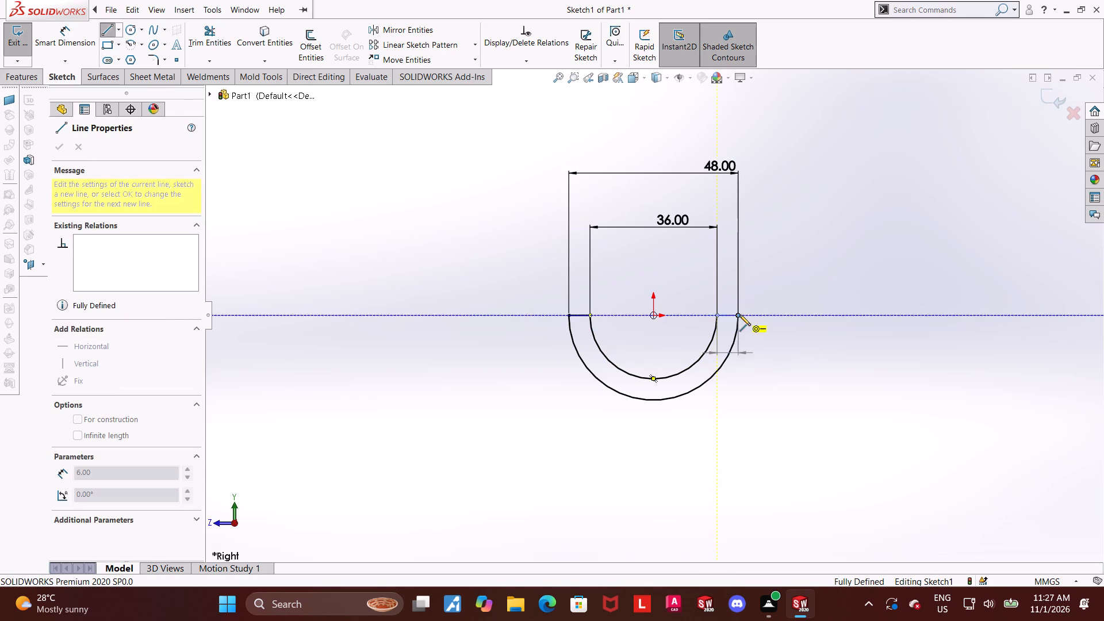
key(Escape)
key(Escape)
key(Escape)
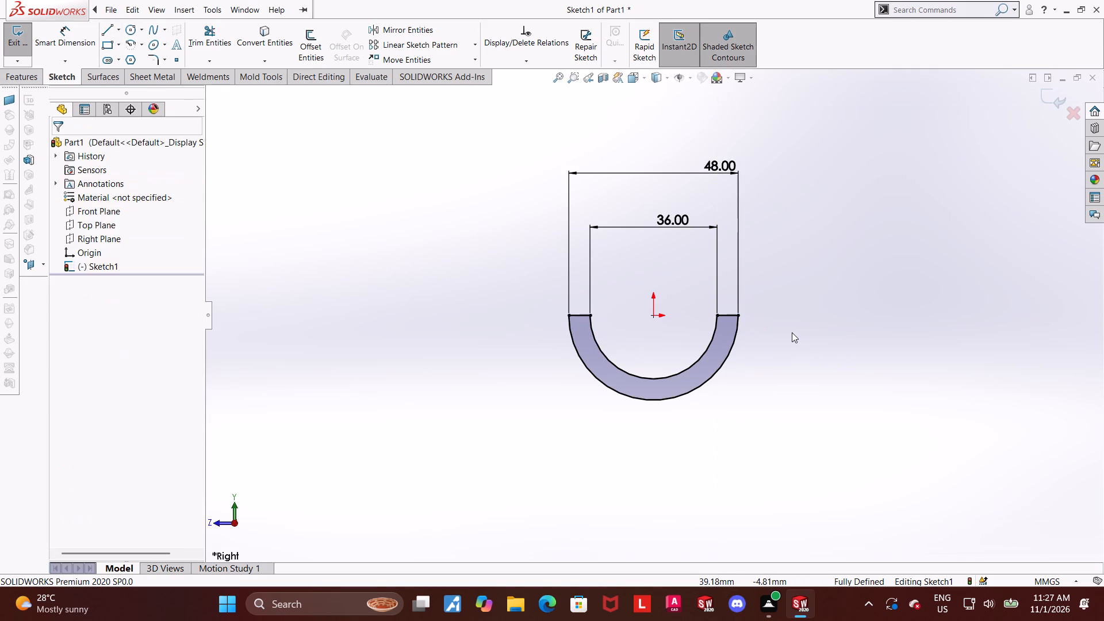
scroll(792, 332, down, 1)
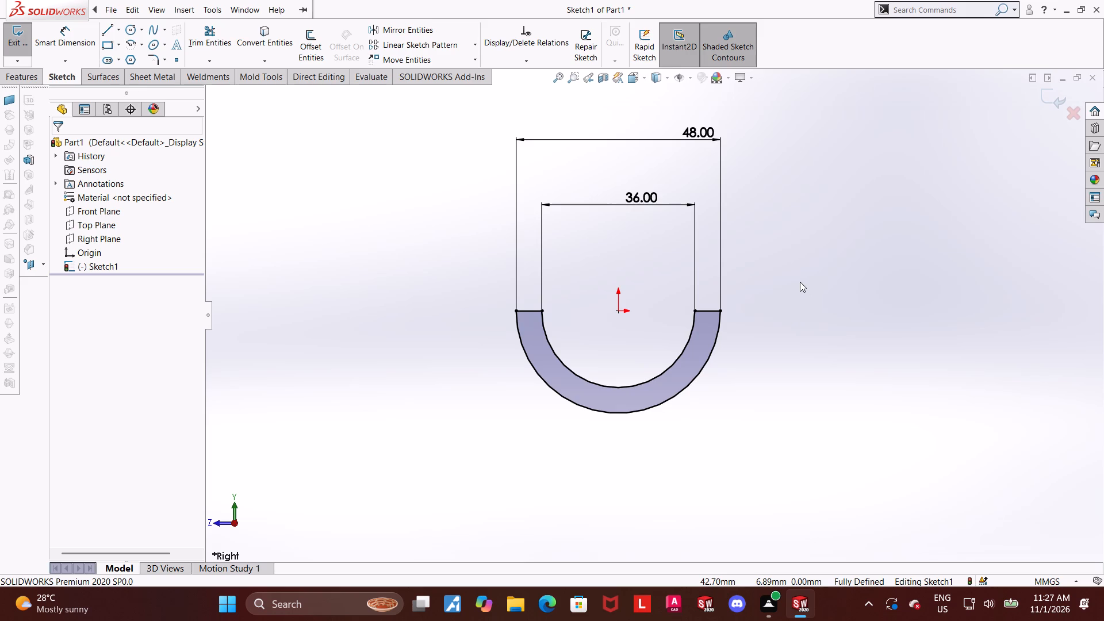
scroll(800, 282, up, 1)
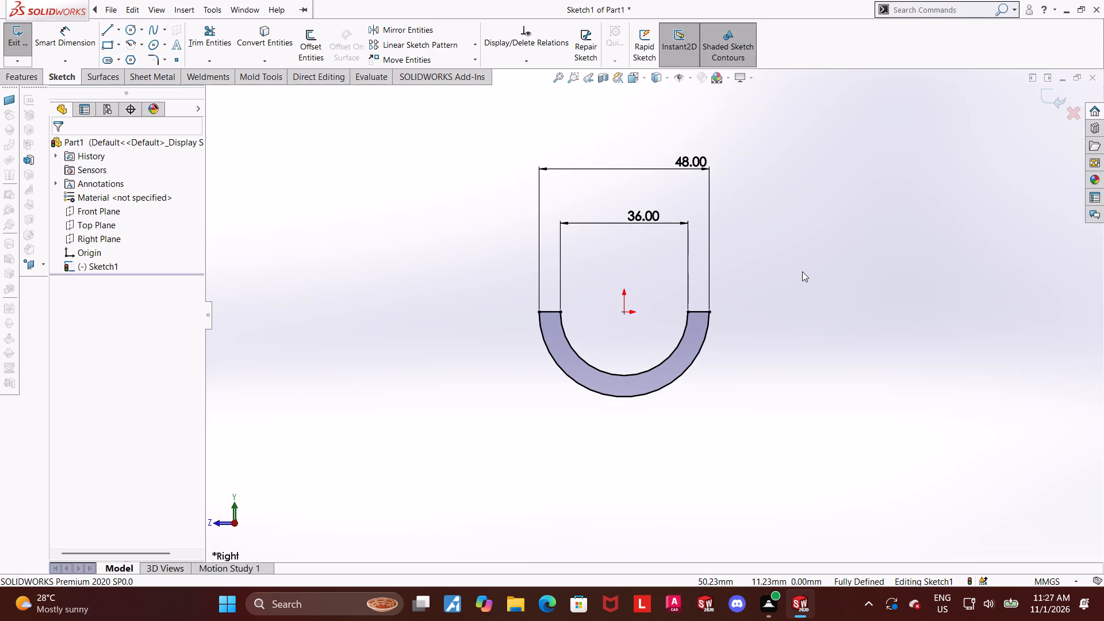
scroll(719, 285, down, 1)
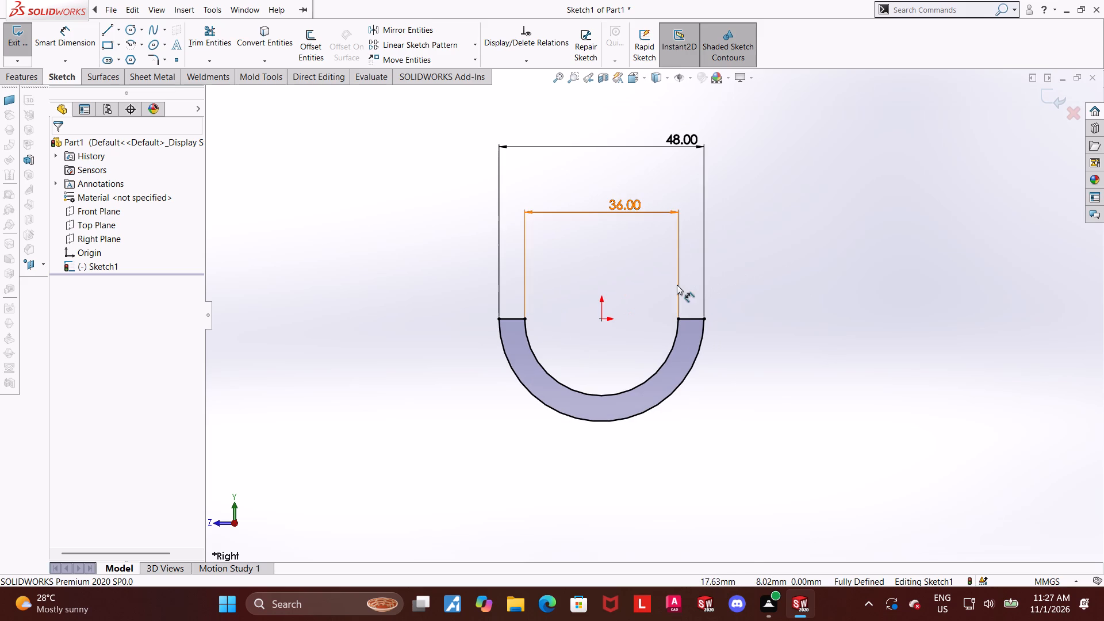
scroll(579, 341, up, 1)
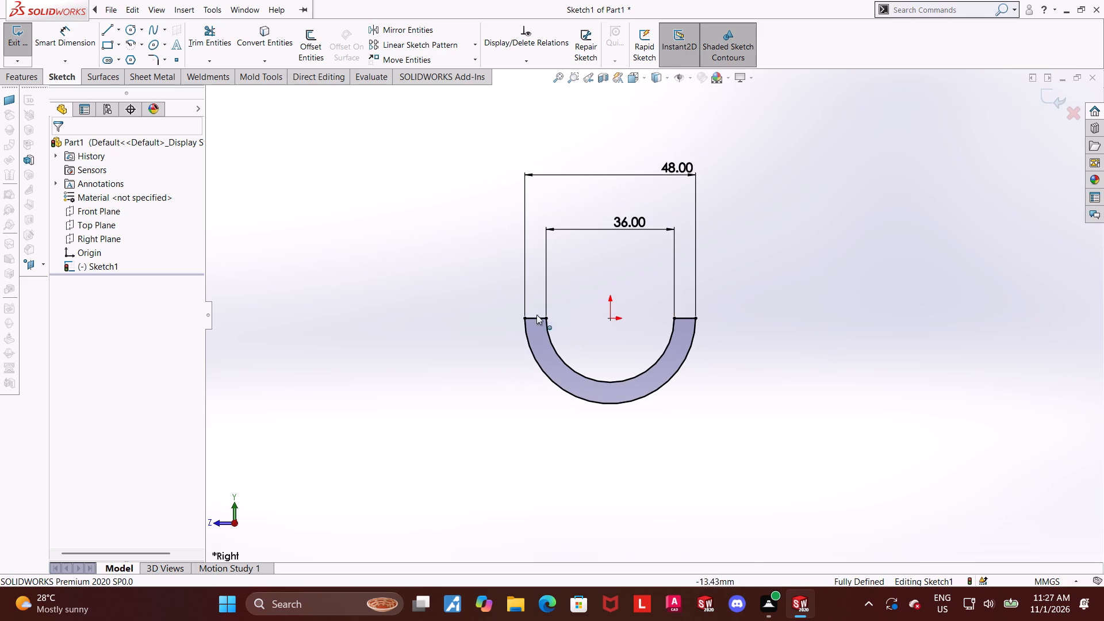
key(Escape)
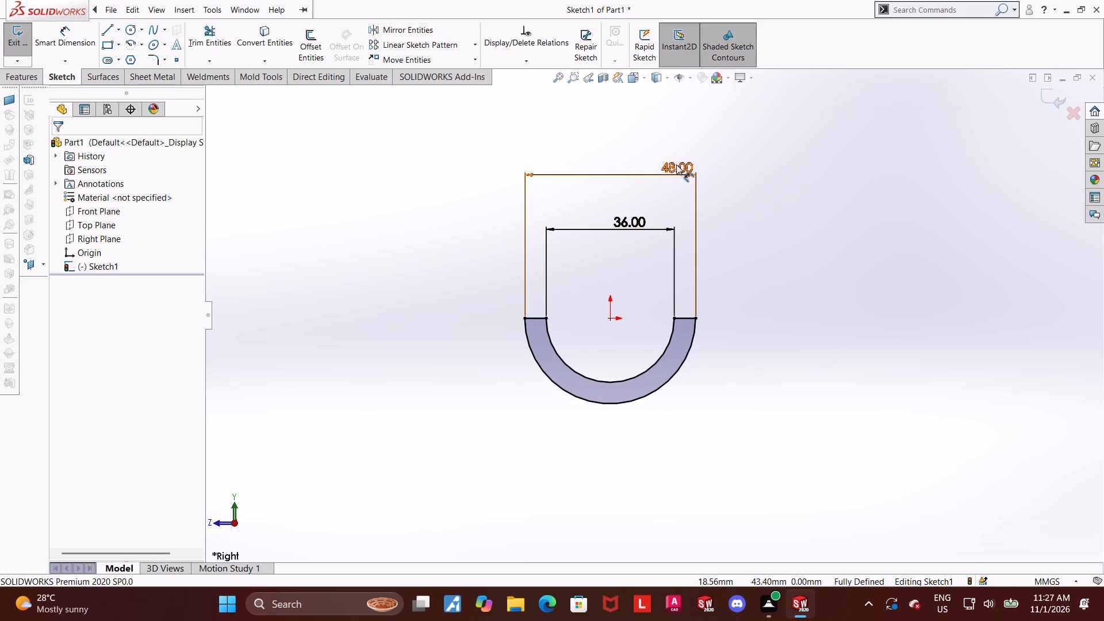
Delete the 48 mm width dimension of the outer arc.
right_click(676, 164)
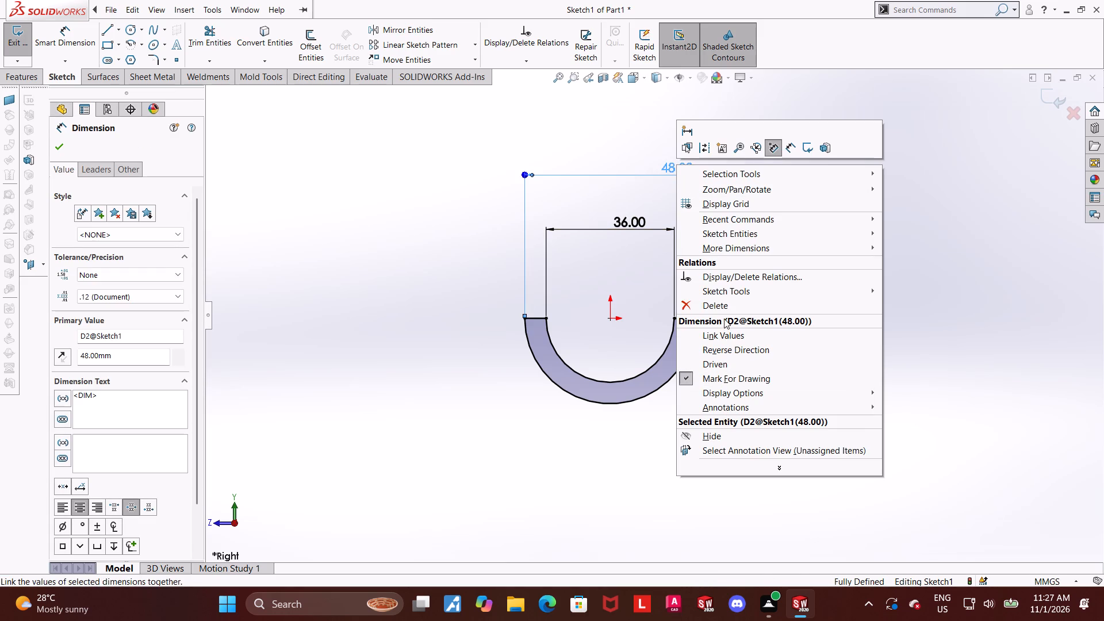
click(720, 309)
Dimension the outer arc's radius as 30 mm.
click(94, 37)
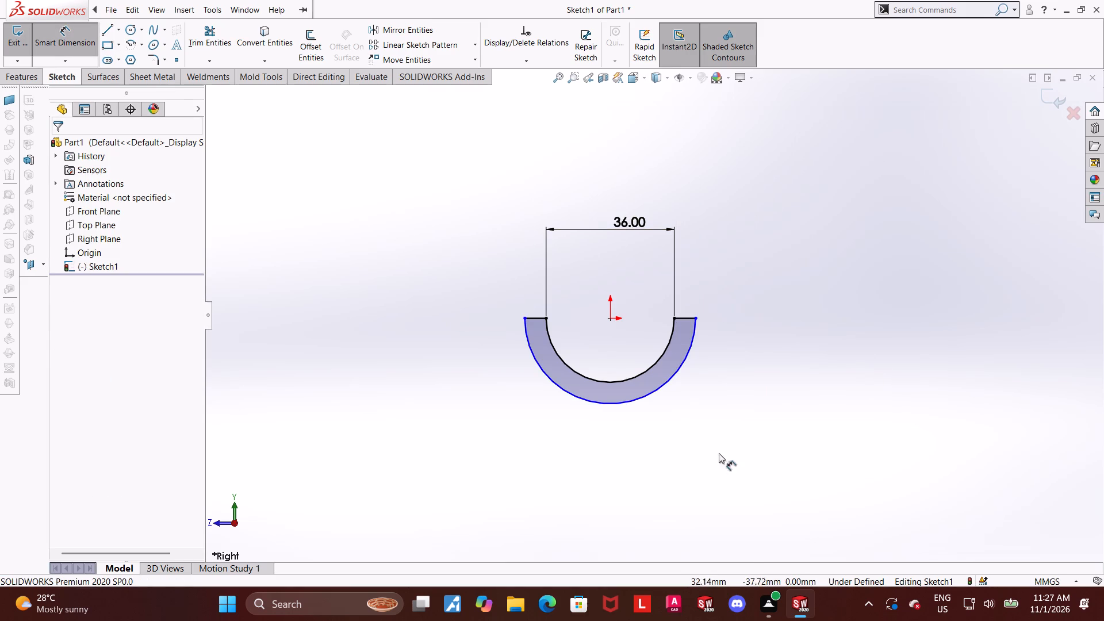
click(576, 398)
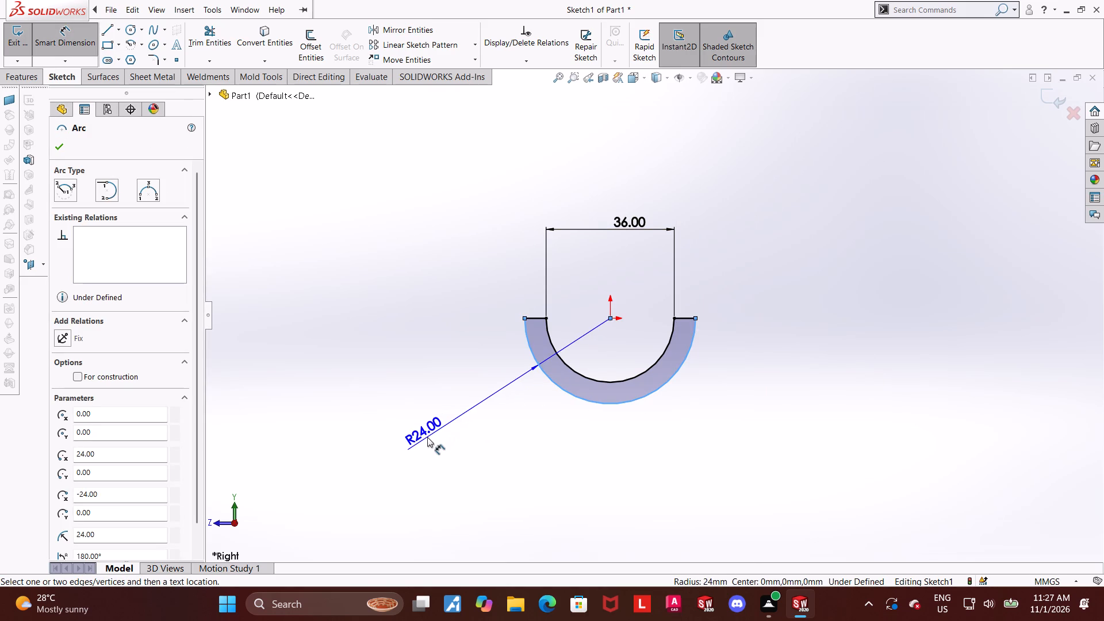
click(427, 437)
text(30)
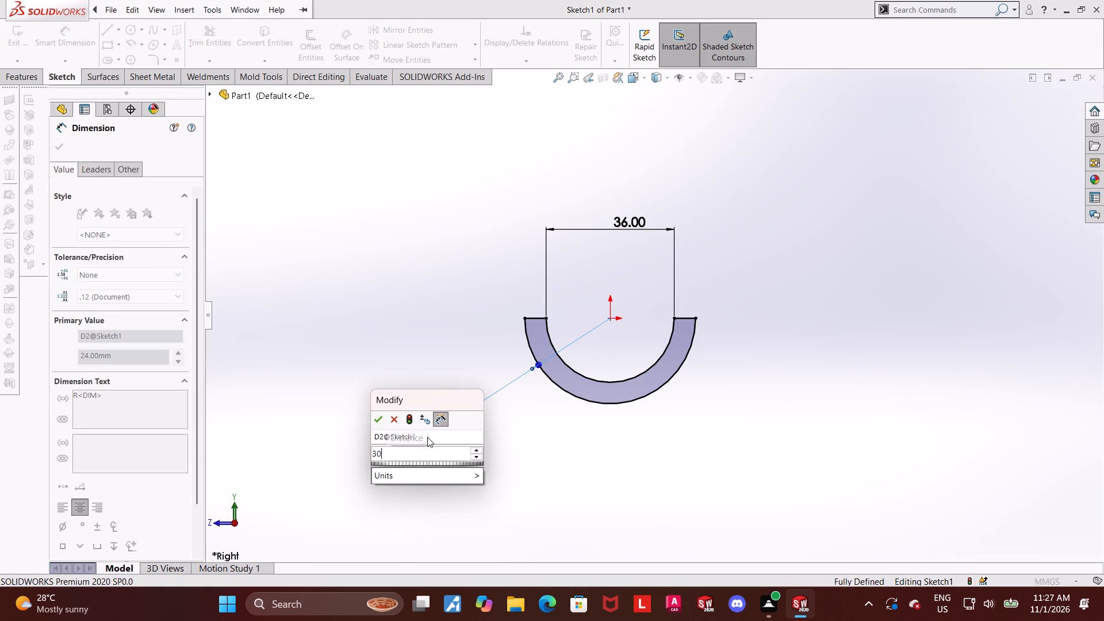
key(Return)
key(Escape)
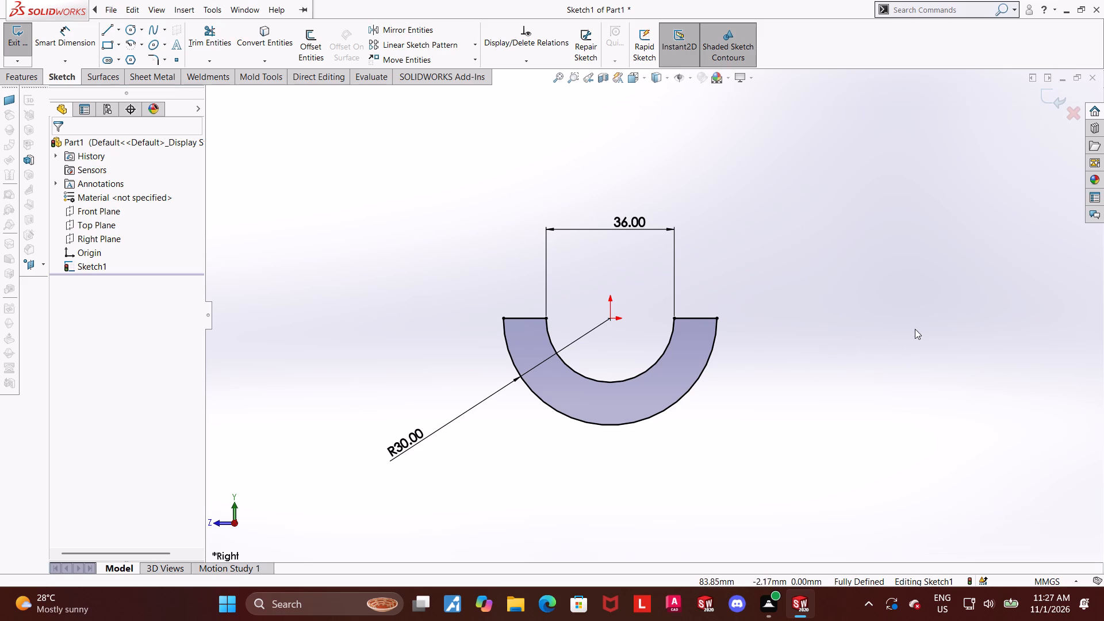
Exit the sketch and extrude the half-ring profile 28 mm with the Mid Plane end condition.
middle_drag(898, 328, 877, 339)
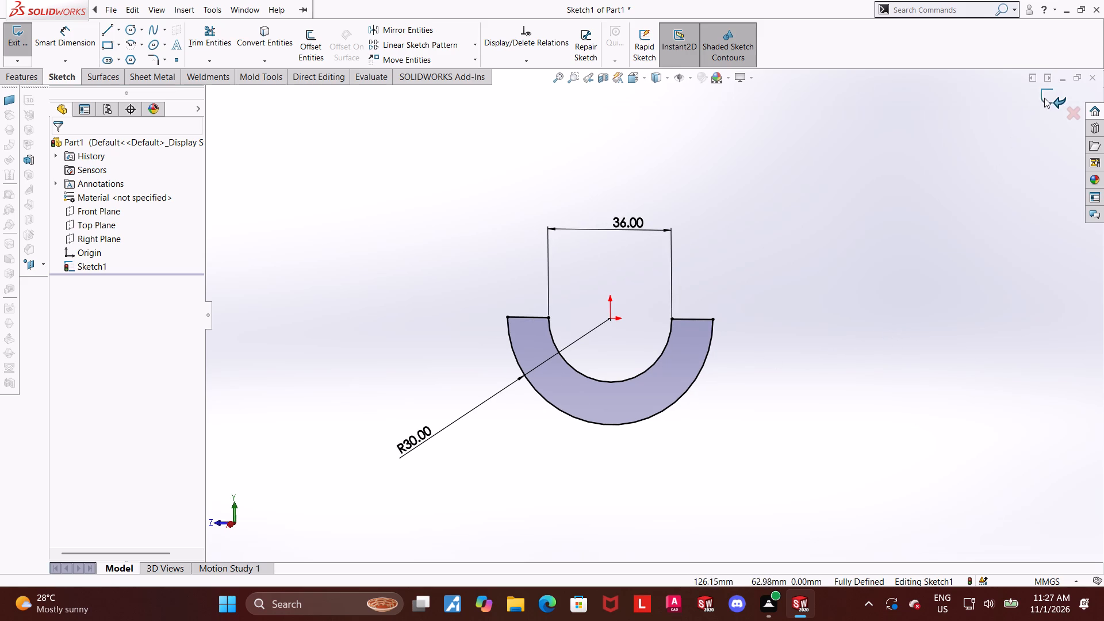
click(1044, 98)
click(15, 46)
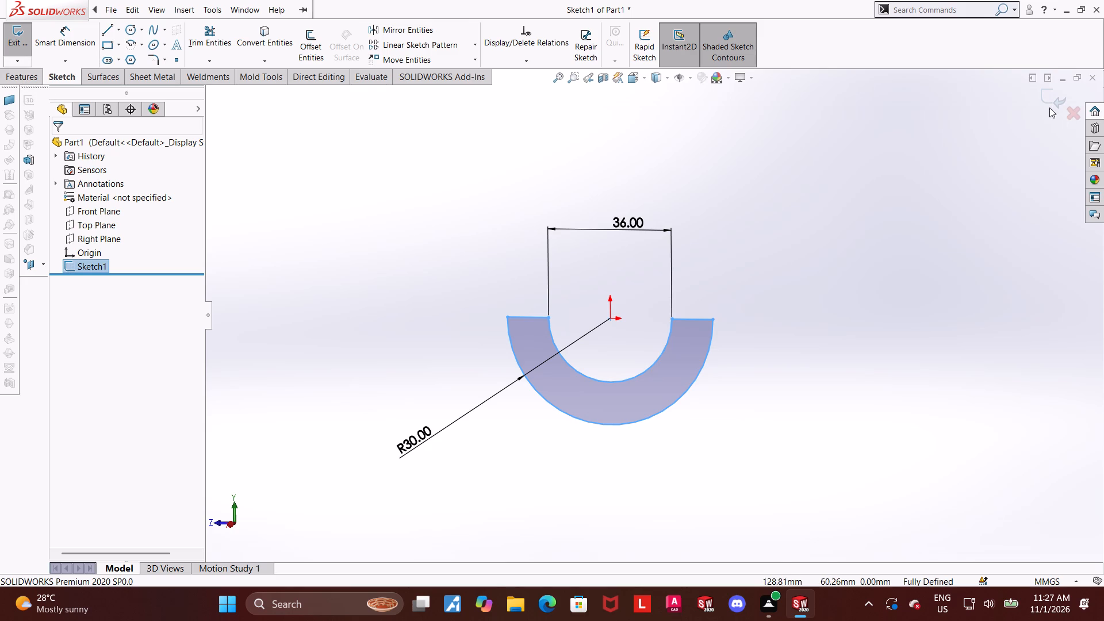
click(1054, 98)
click(16, 74)
click(27, 28)
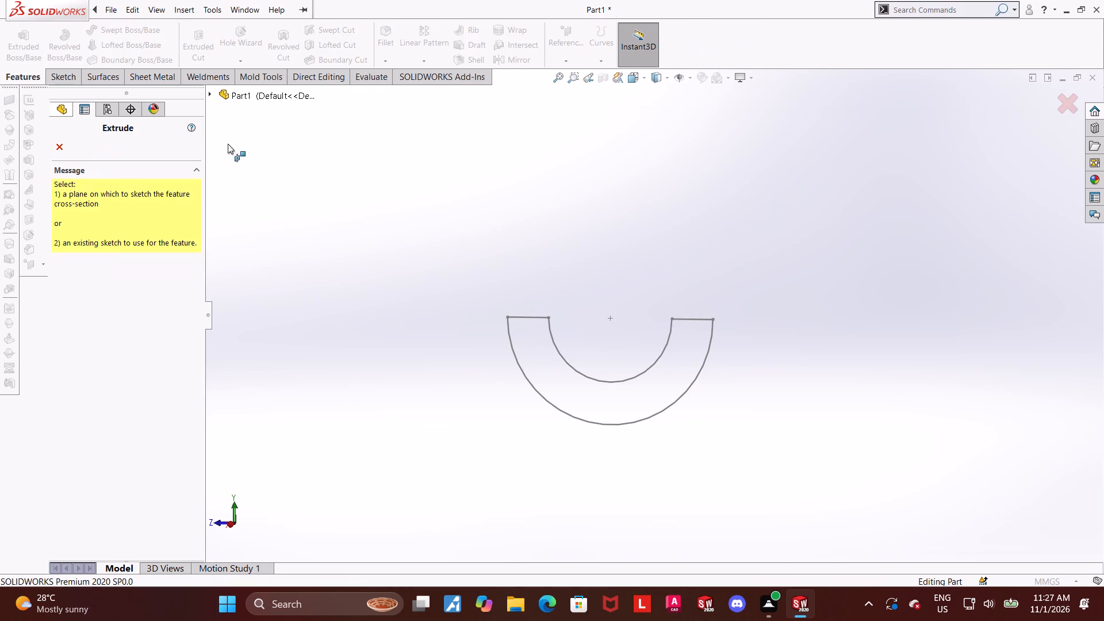
click(216, 91)
click(245, 221)
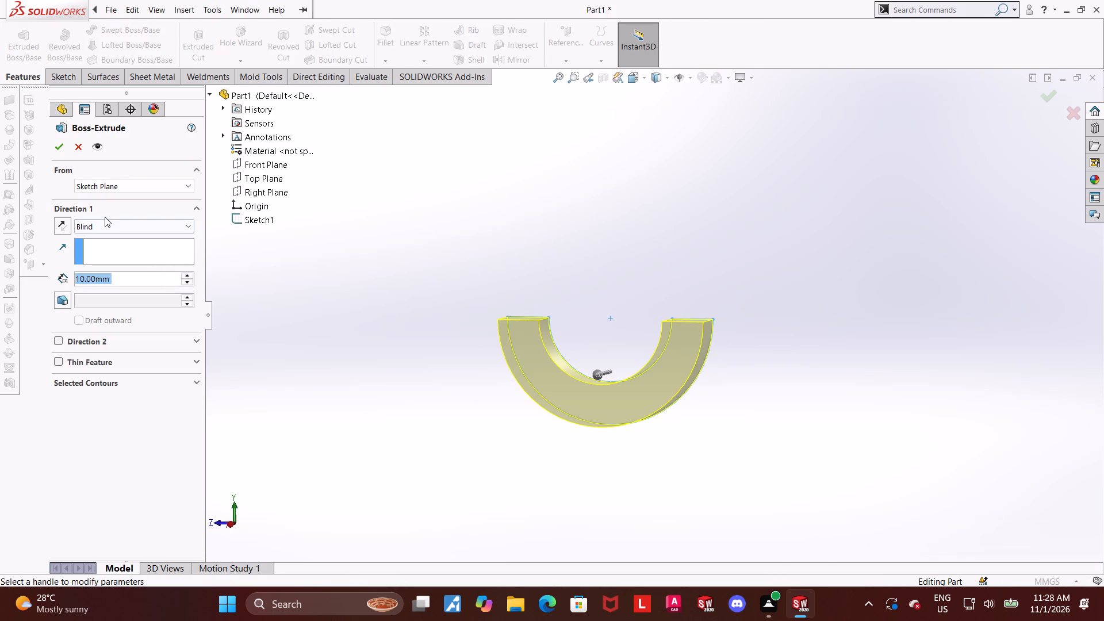
click(105, 217)
click(103, 227)
click(103, 286)
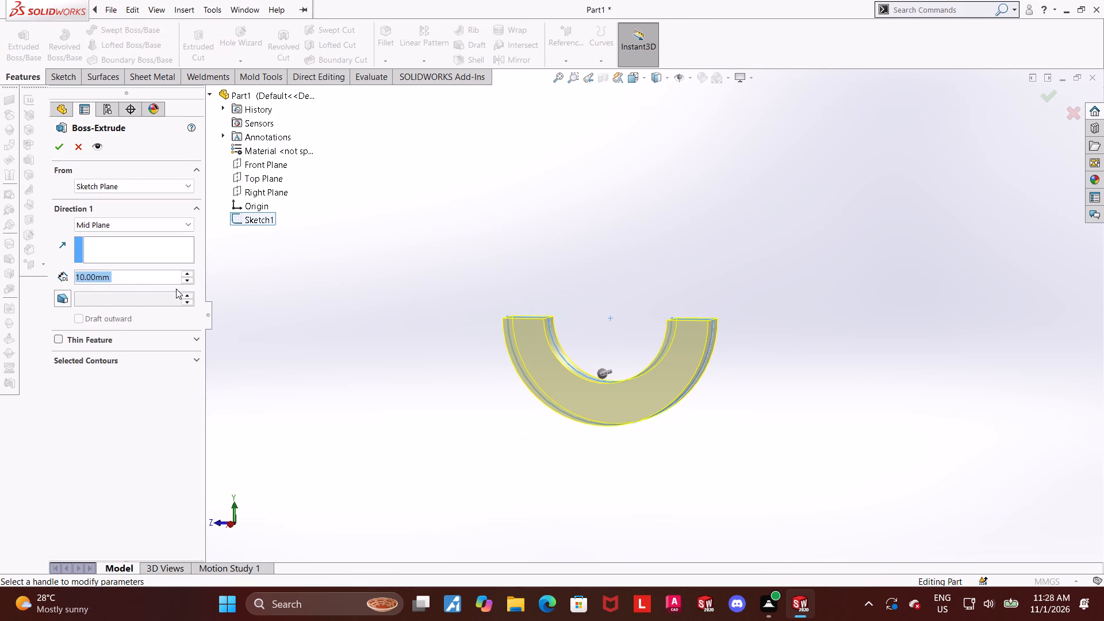
text(28)
key(Return)
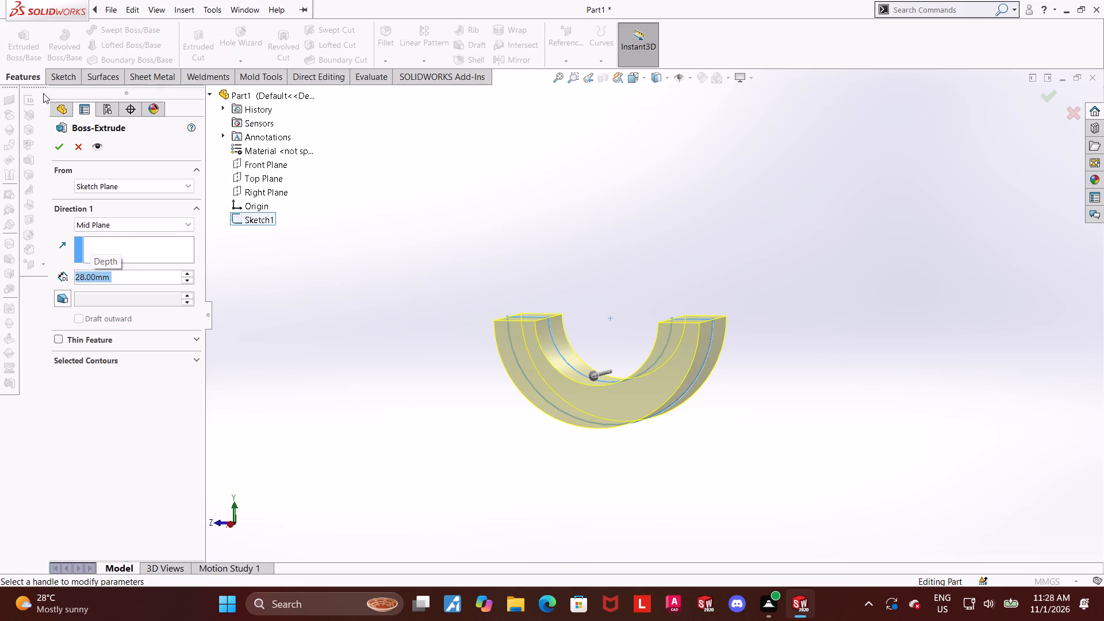
click(65, 148)
click(237, 338)
Start a new sketch on the half ring's flat end face and view it normal to the face.
middle_drag(289, 331, 298, 424)
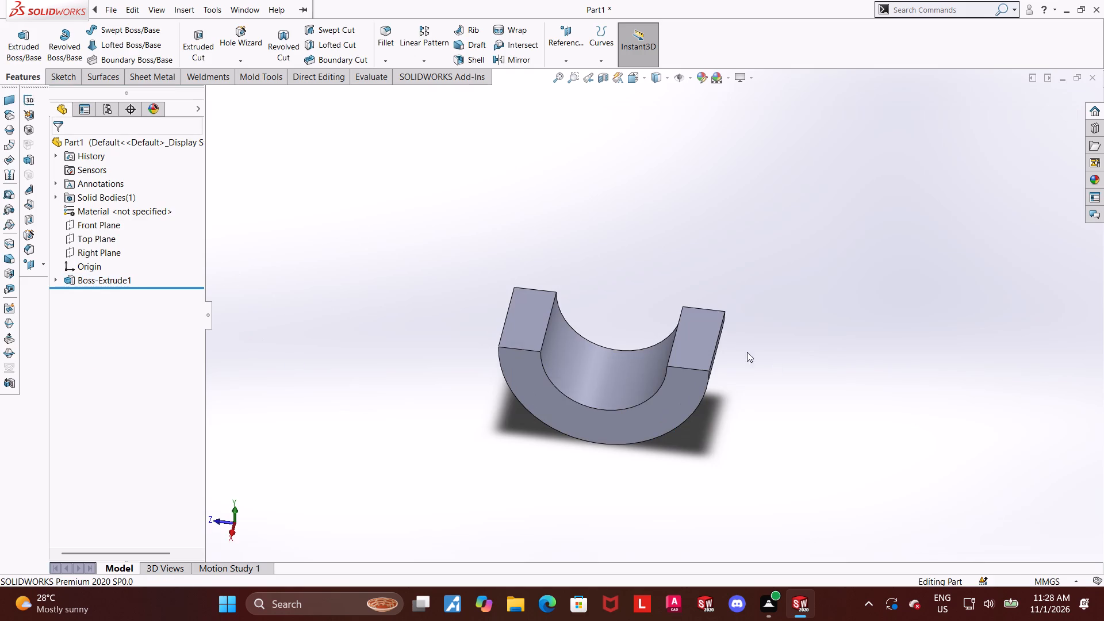
click(710, 336)
click(759, 302)
click(83, 297)
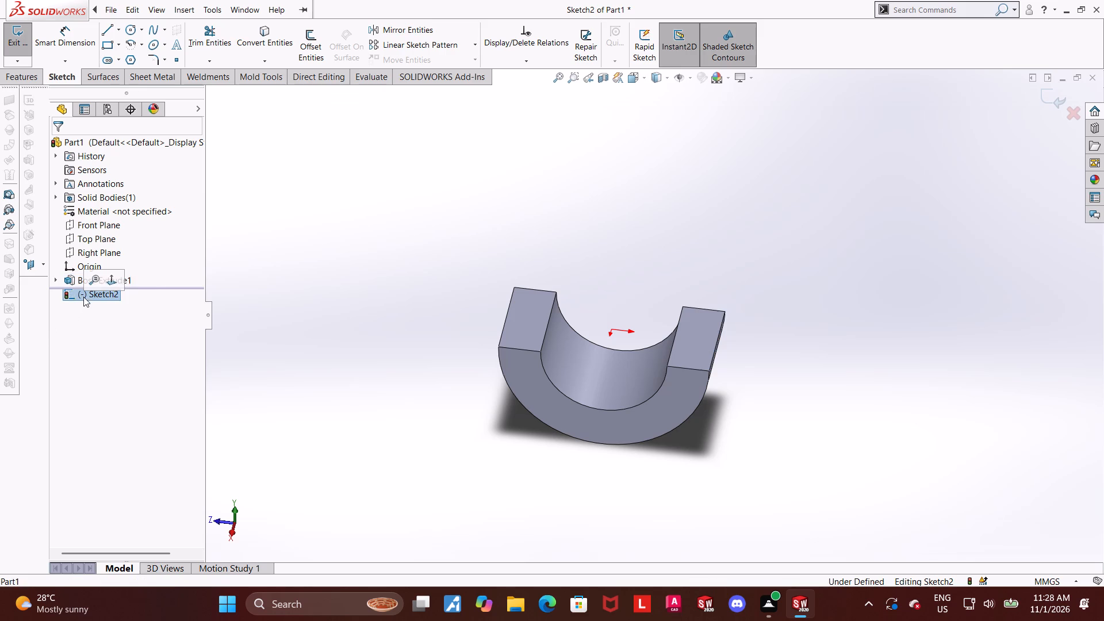
click(118, 277)
scroll(789, 319, up, 2)
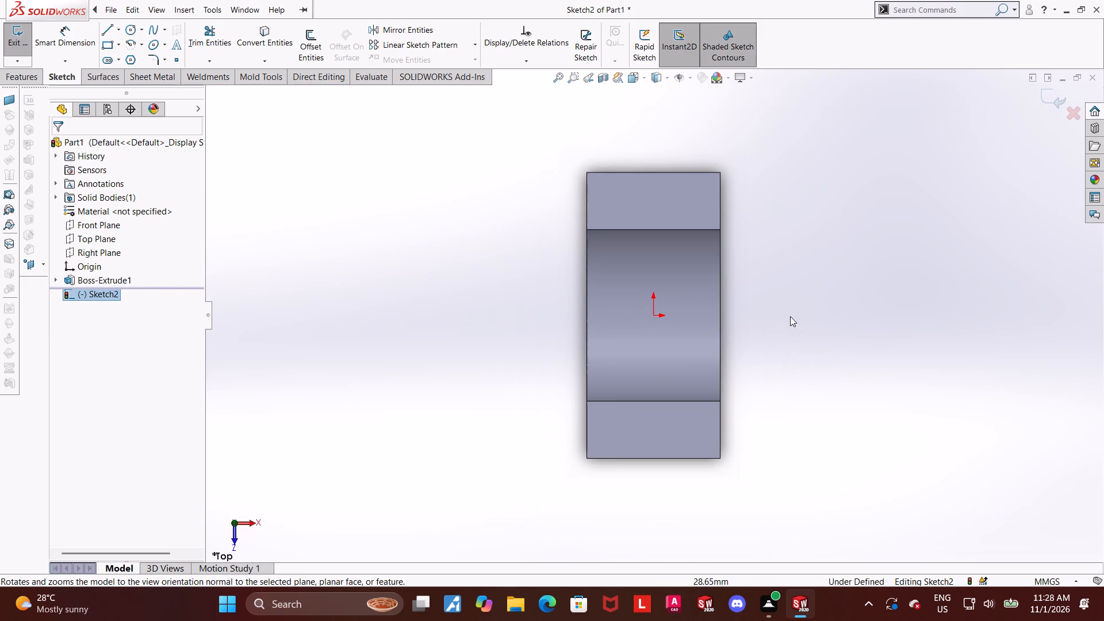
scroll(790, 316, up, 1)
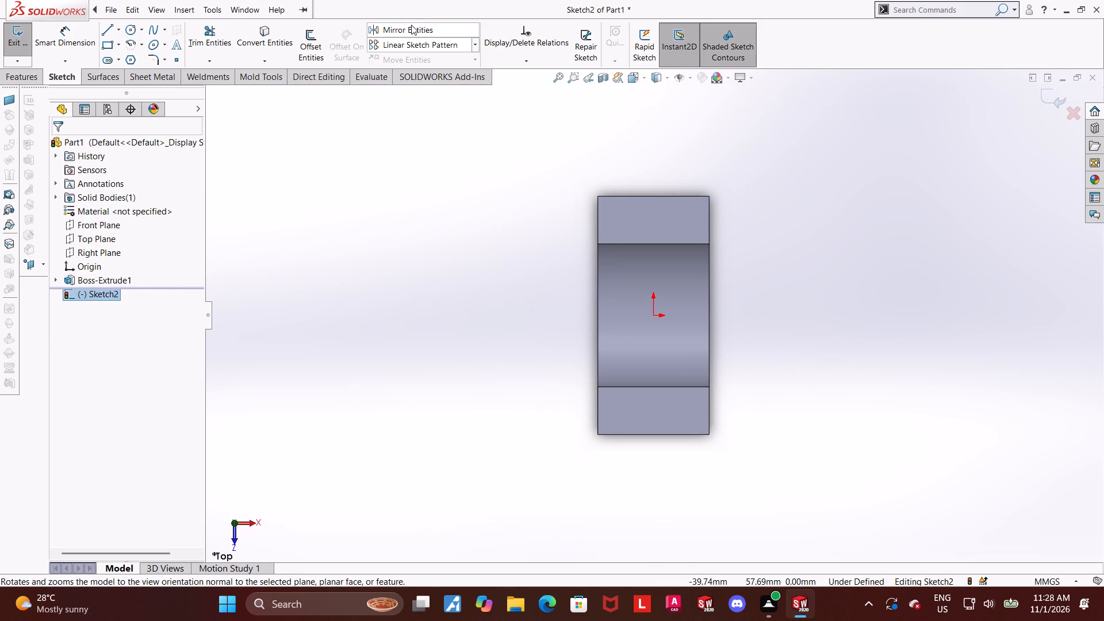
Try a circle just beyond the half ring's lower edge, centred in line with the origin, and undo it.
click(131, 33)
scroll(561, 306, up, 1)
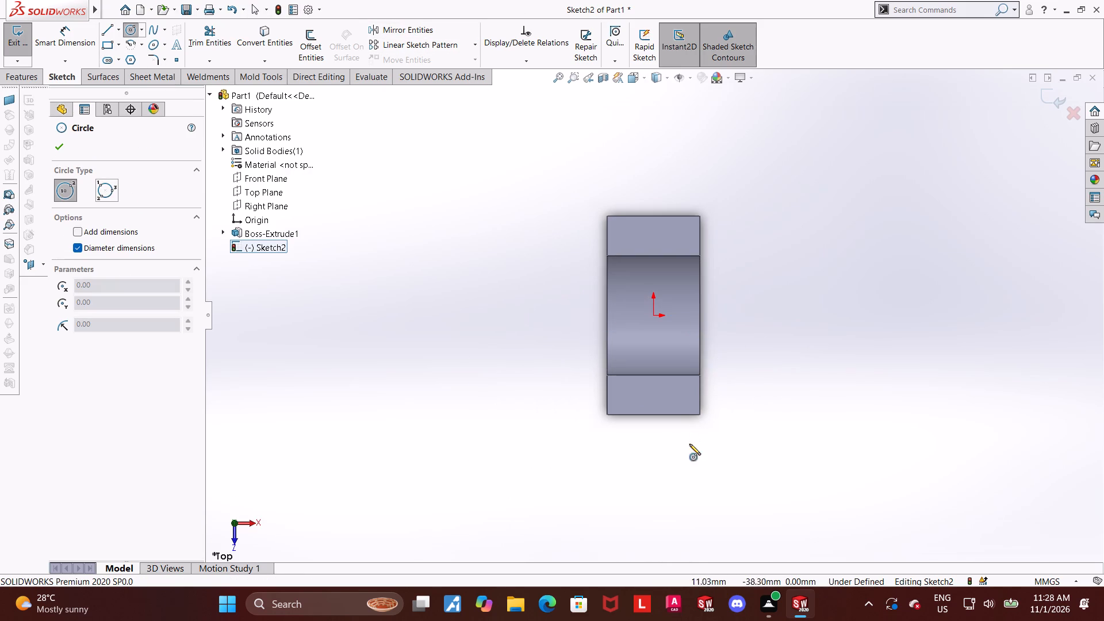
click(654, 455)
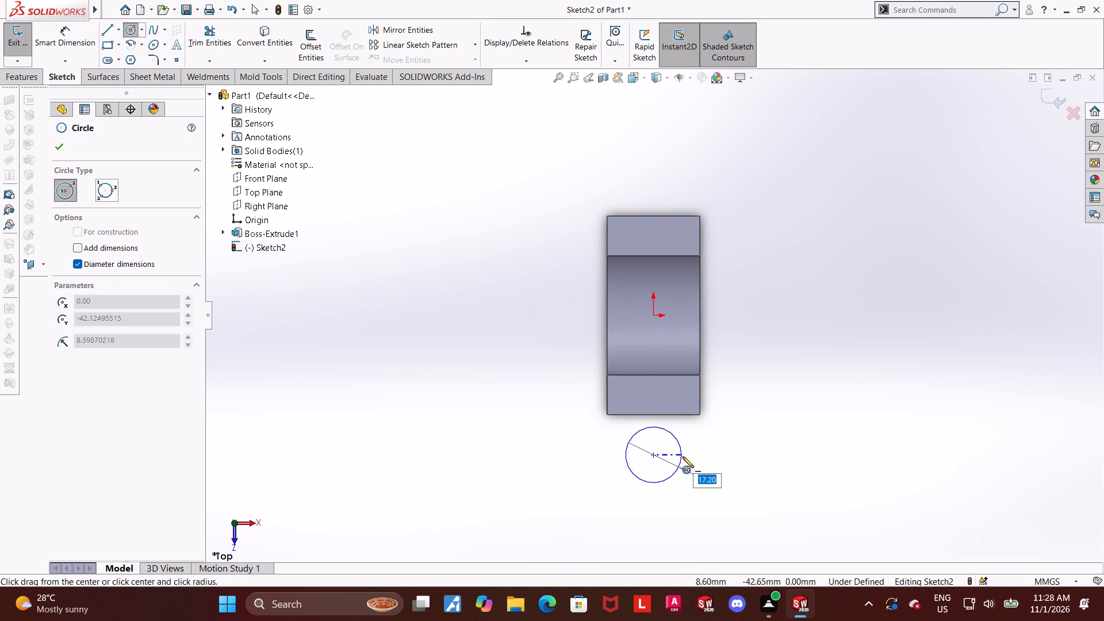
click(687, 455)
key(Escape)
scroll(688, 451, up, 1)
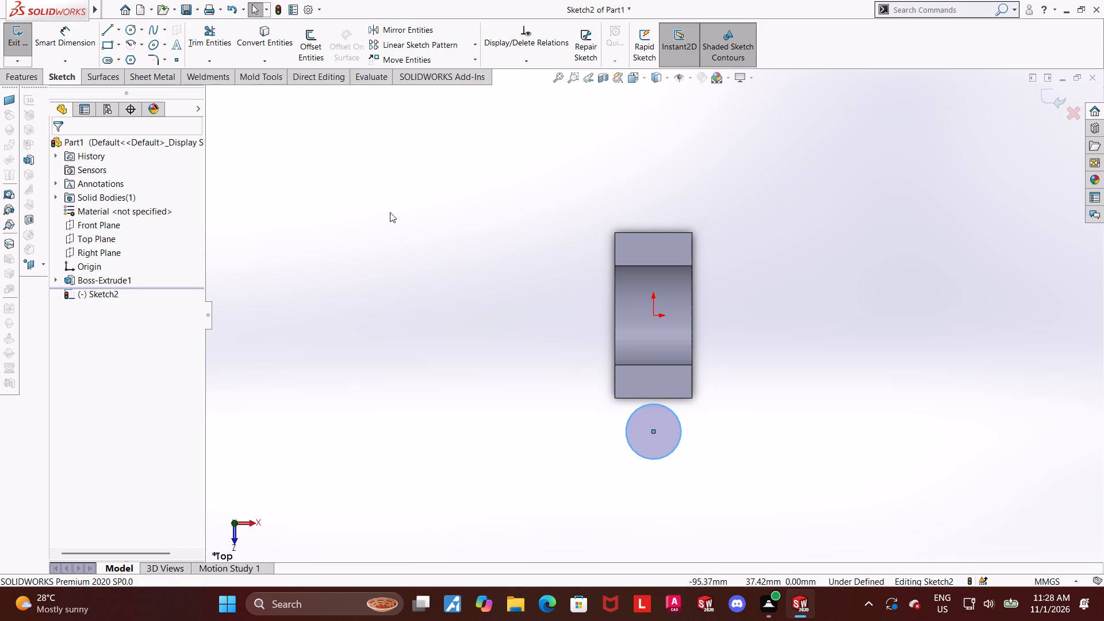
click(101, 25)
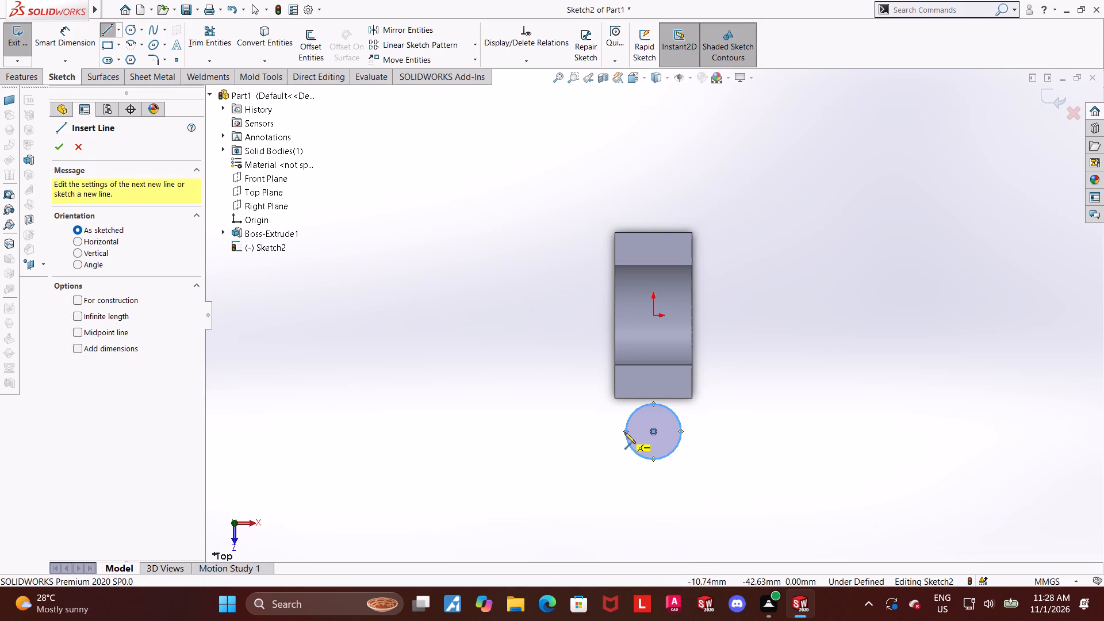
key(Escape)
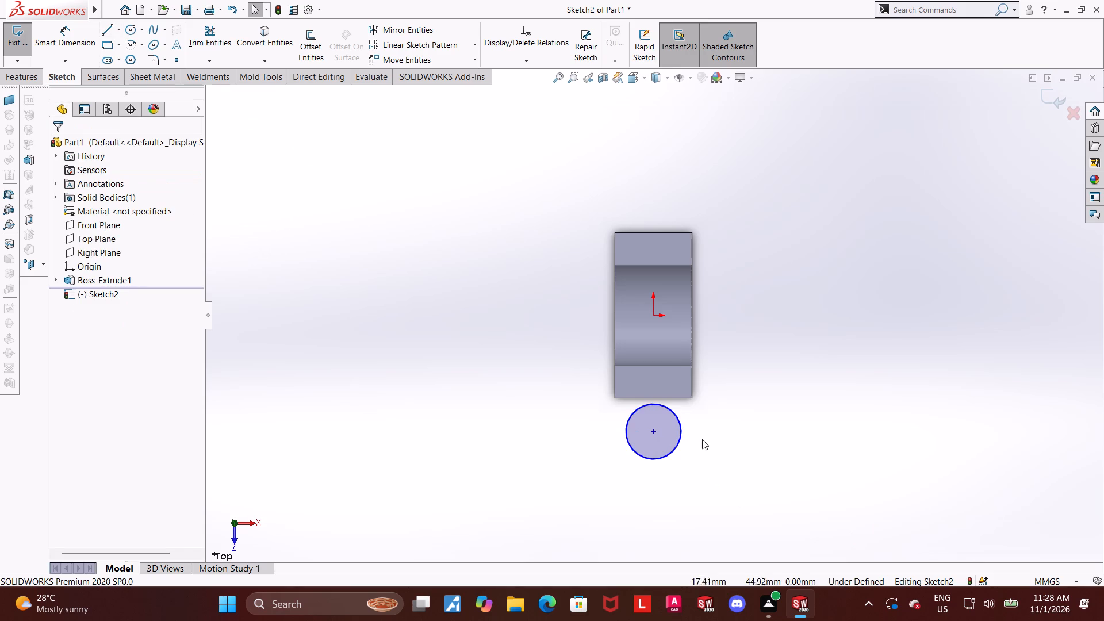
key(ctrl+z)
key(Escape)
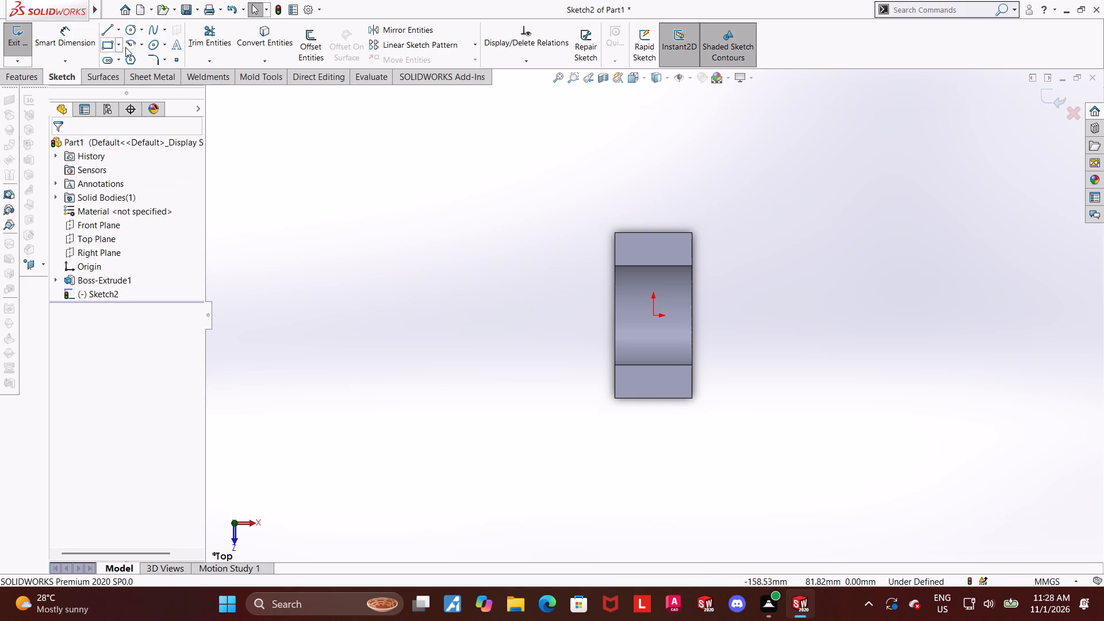
Draw a downward-bulging centerpoint semicircle about 20 mm wide below the half ring, centred vertically in line with the origin.
click(131, 45)
click(655, 448)
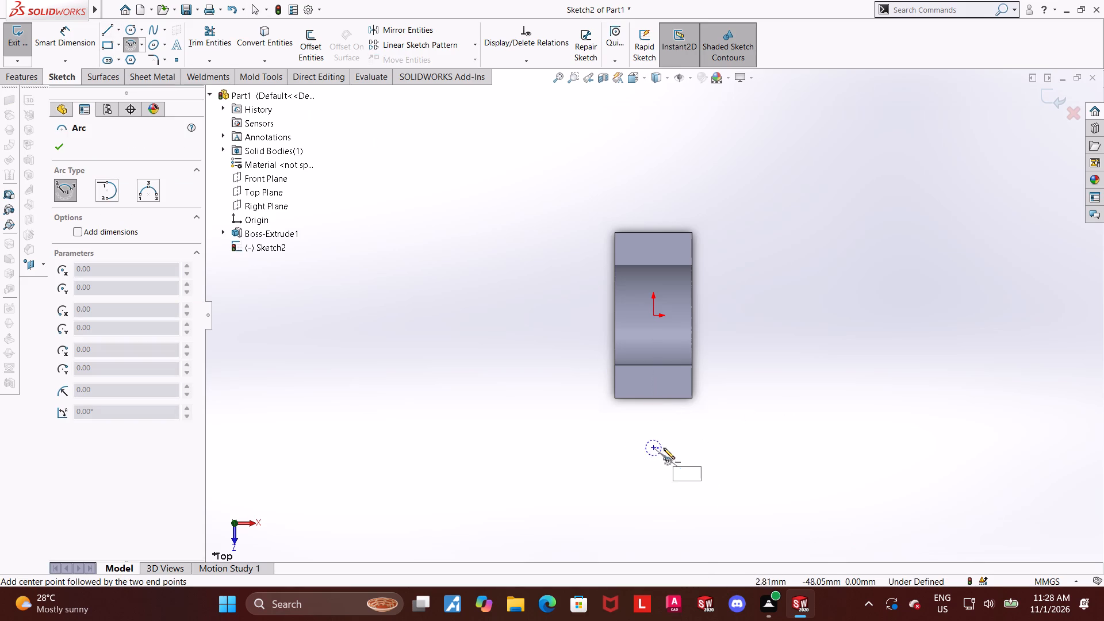
click(681, 444)
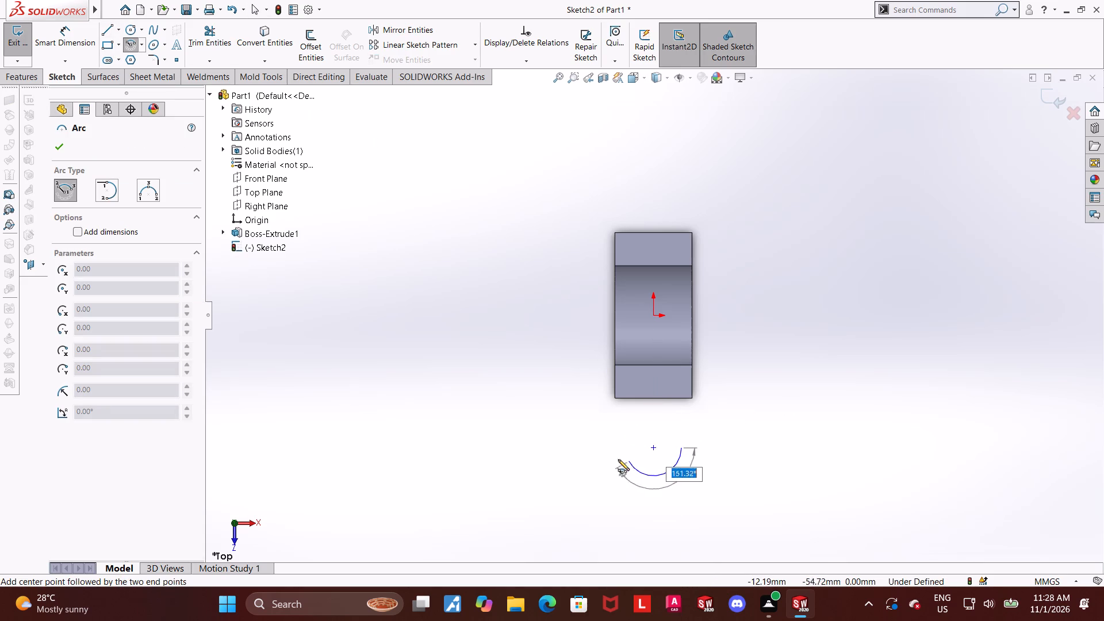
click(616, 447)
key(Escape)
Close the tab profile with vertical lines from both arc endpoints to the half ring's lower edge and a horizontal line about 20 mm long.
click(111, 25)
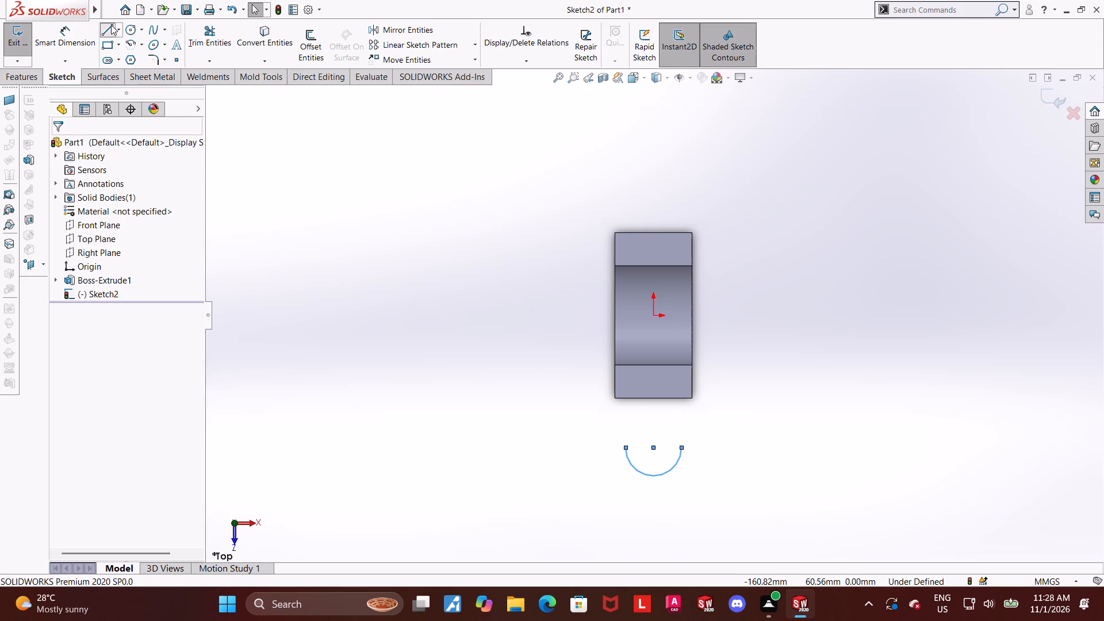
click(623, 446)
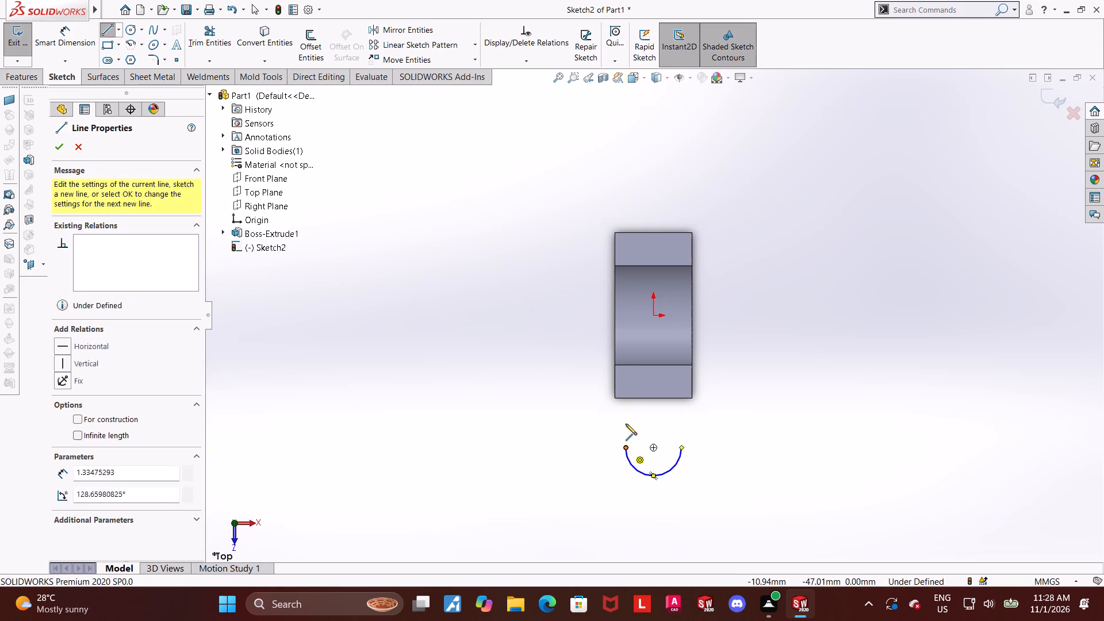
click(626, 398)
key(Escape)
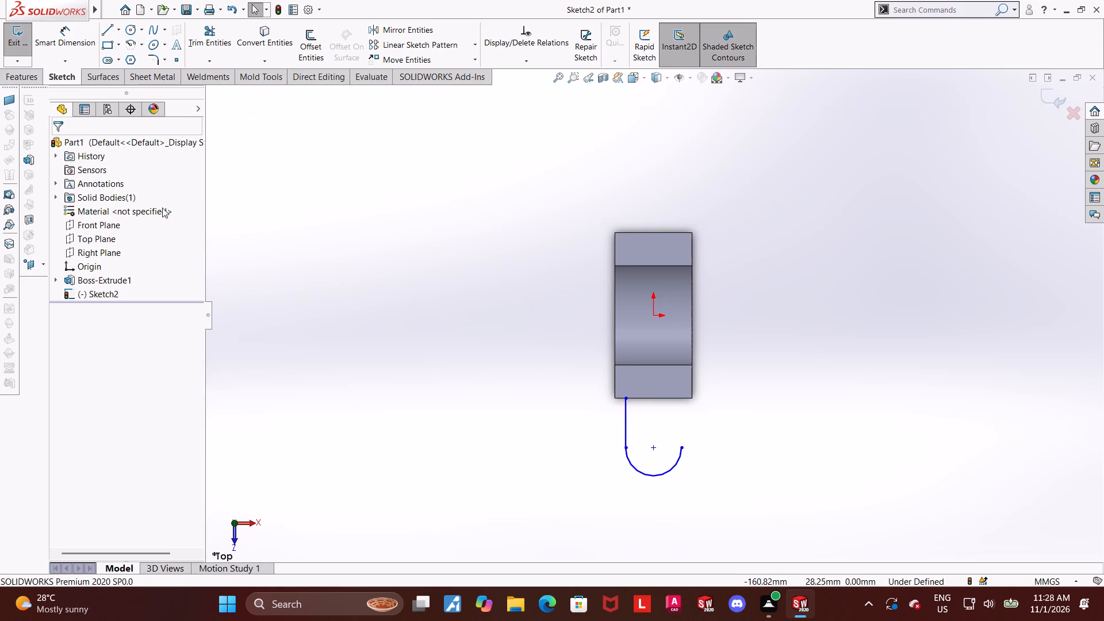
click(102, 33)
click(681, 448)
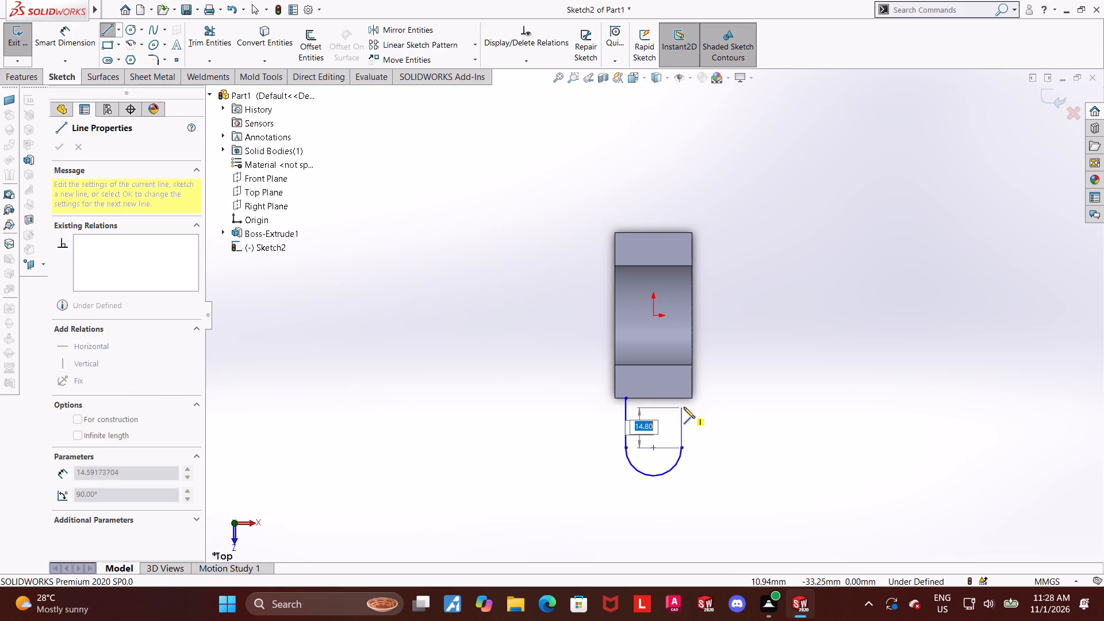
click(684, 400)
click(623, 397)
key(Escape)
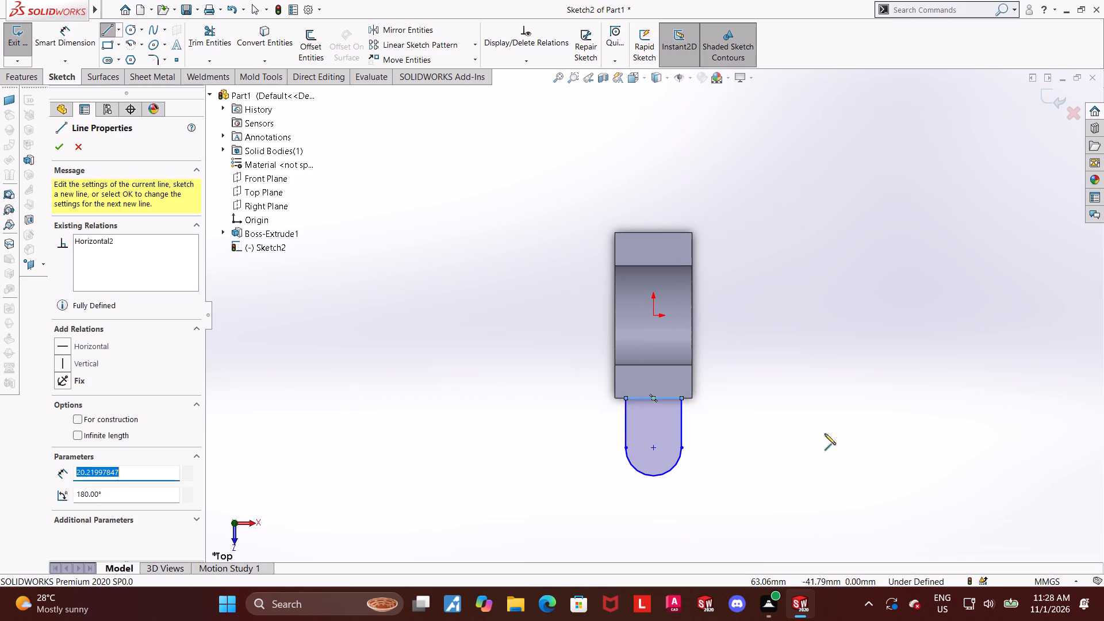
Dimension the tab profile's bottom arc to a radius of 9 mm.
key(Escape)
click(68, 42)
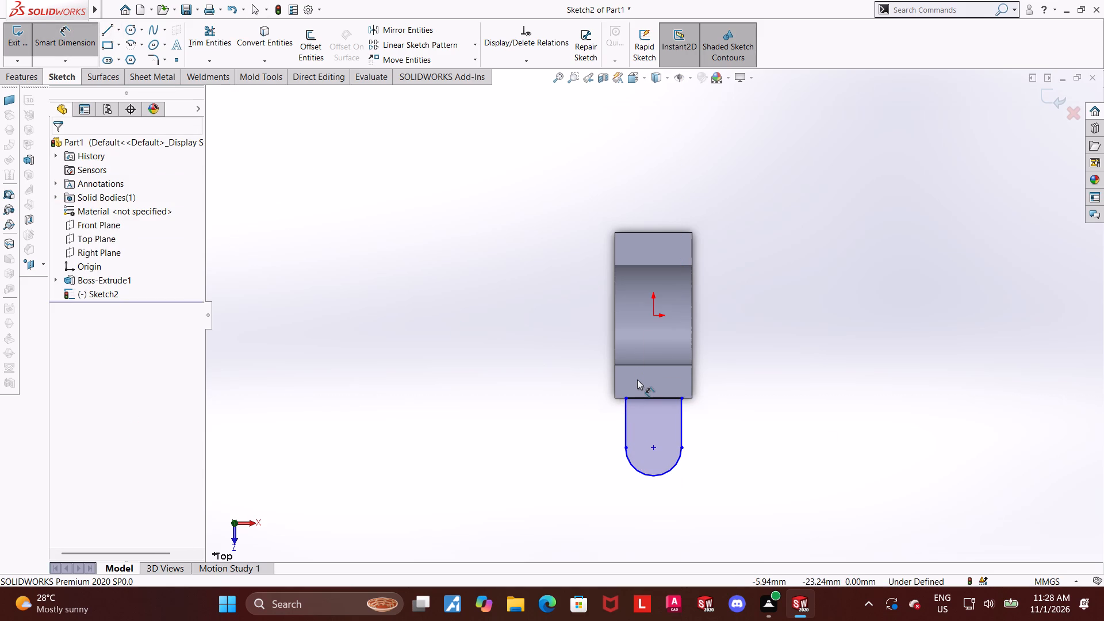
click(665, 473)
click(711, 489)
key(9)
key(Return)
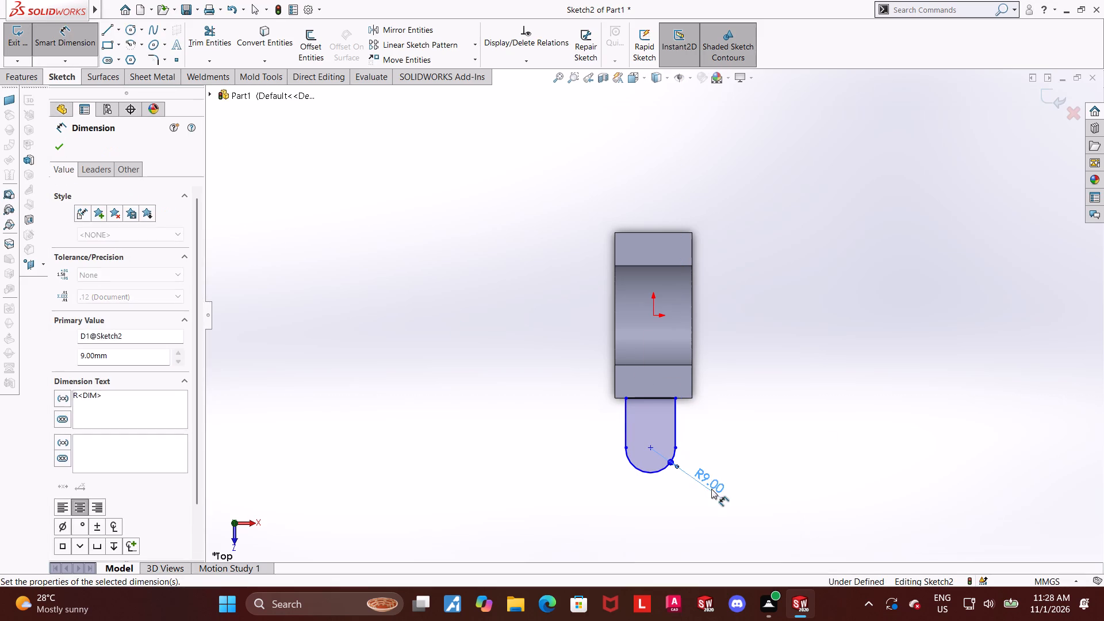
key(Escape)
drag(934, 474, 929, 468)
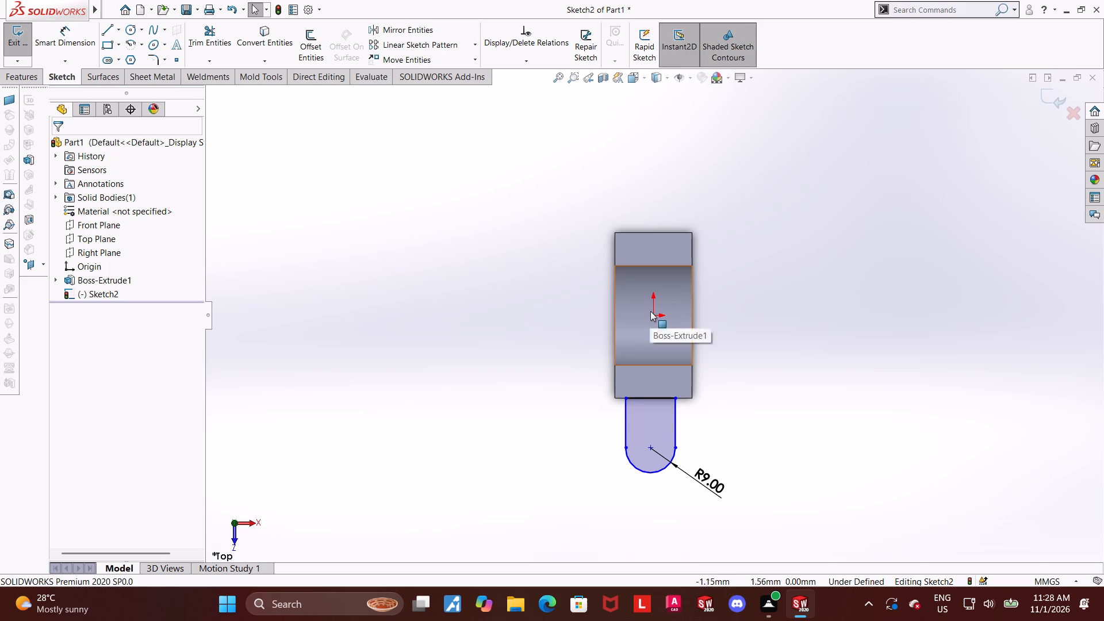
Add a Vertical relation between the origin and the centre point of the tab's arc.
click(652, 313)
ctrl+click(651, 446)
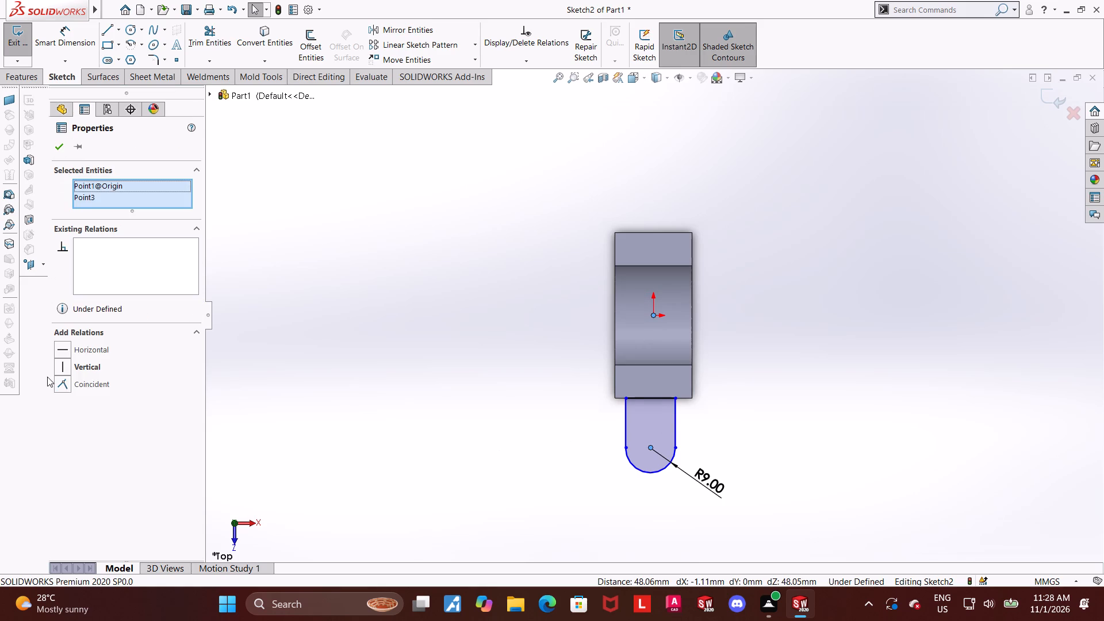
click(65, 374)
click(980, 378)
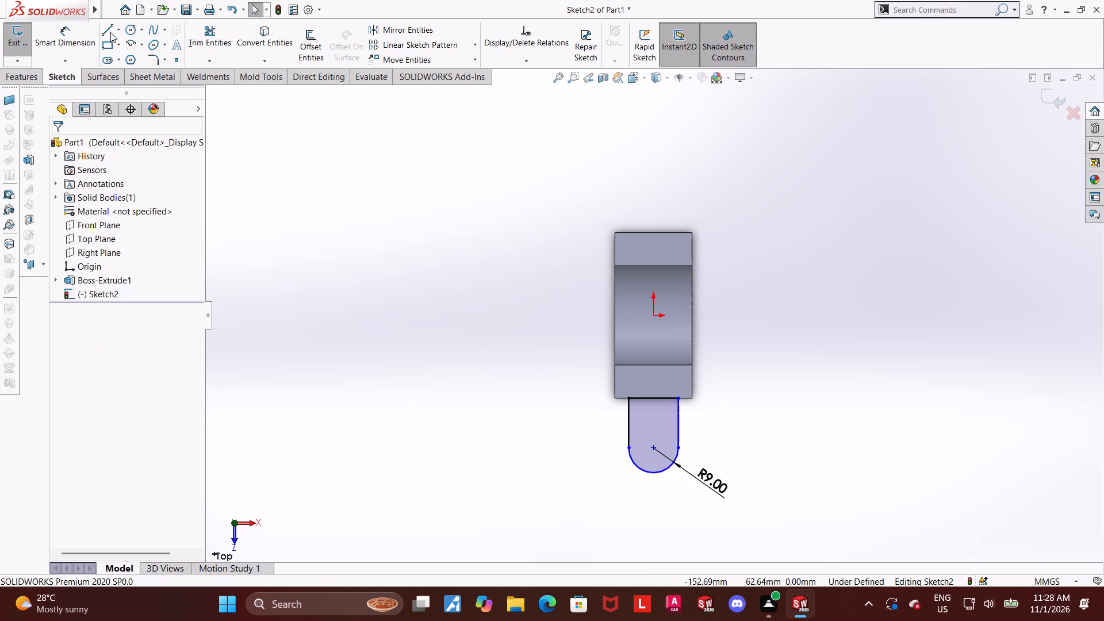
Draw a horizontal centerline from the origin to a point just beyond the half ring's side edge.
click(115, 30)
click(117, 54)
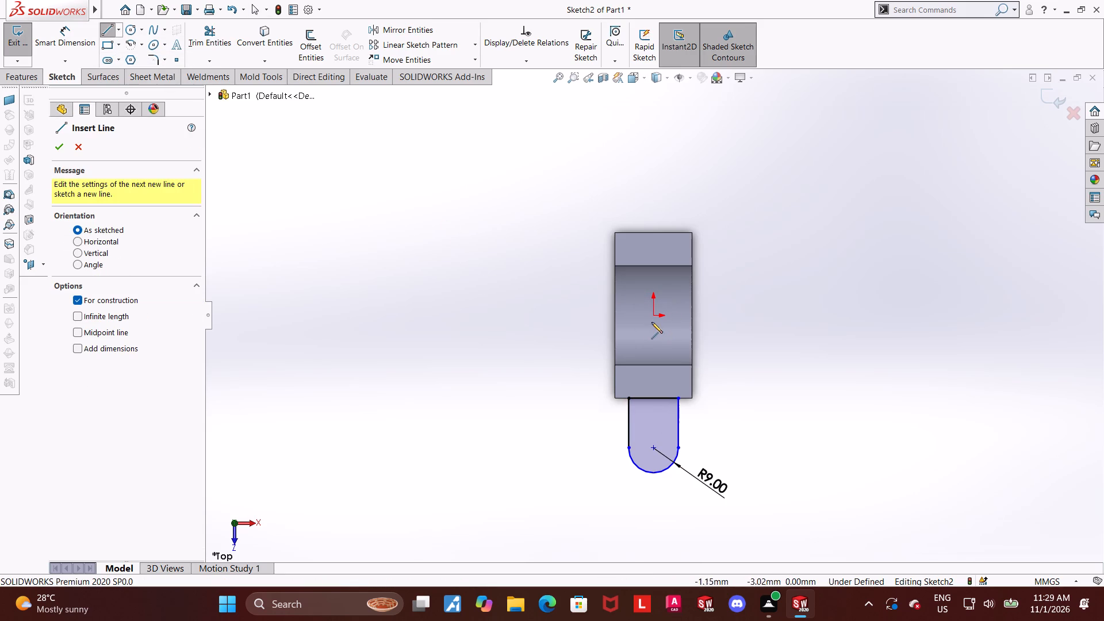
click(654, 319)
click(718, 317)
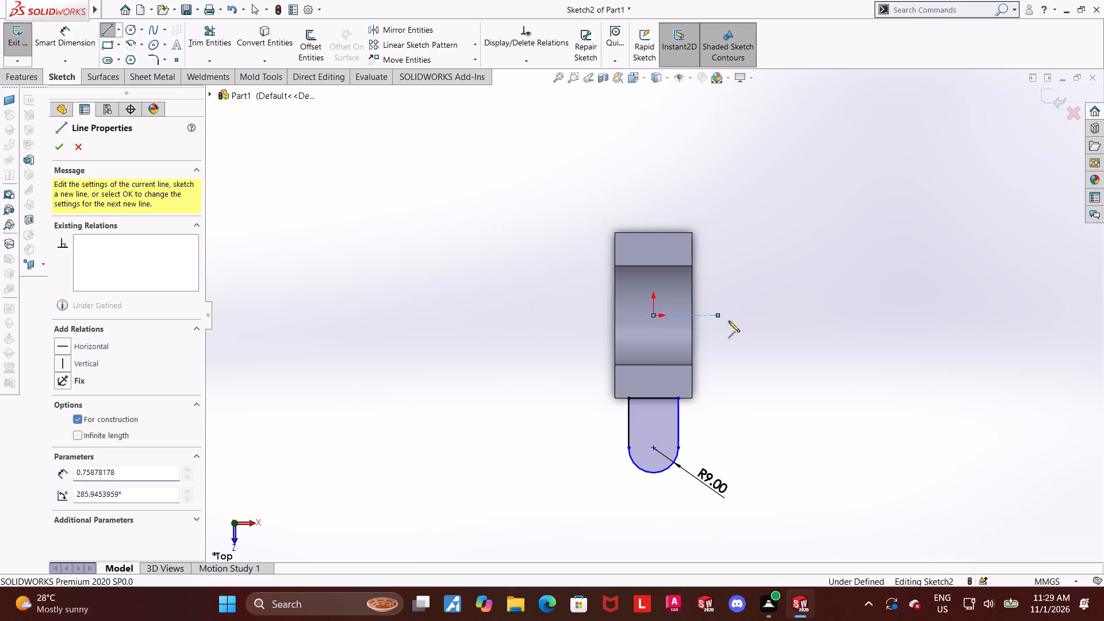
key(Escape)
key(Escape)
Dimension the vertical distance from the origin to the tab arc's centre as 72/2 (36 mm).
click(72, 41)
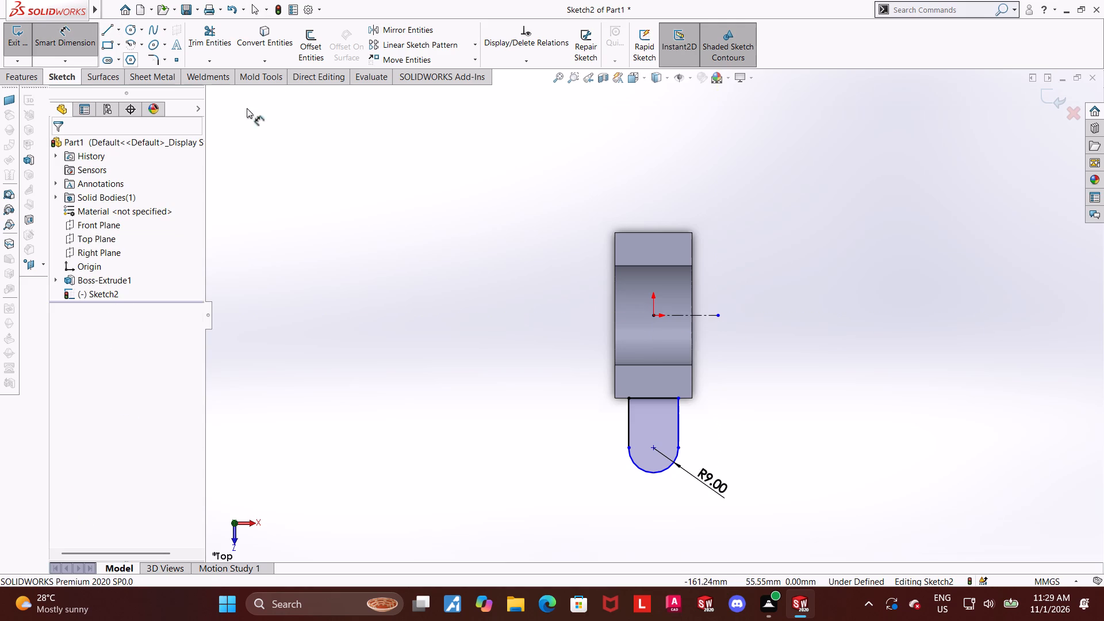
scroll(584, 264, up, 1)
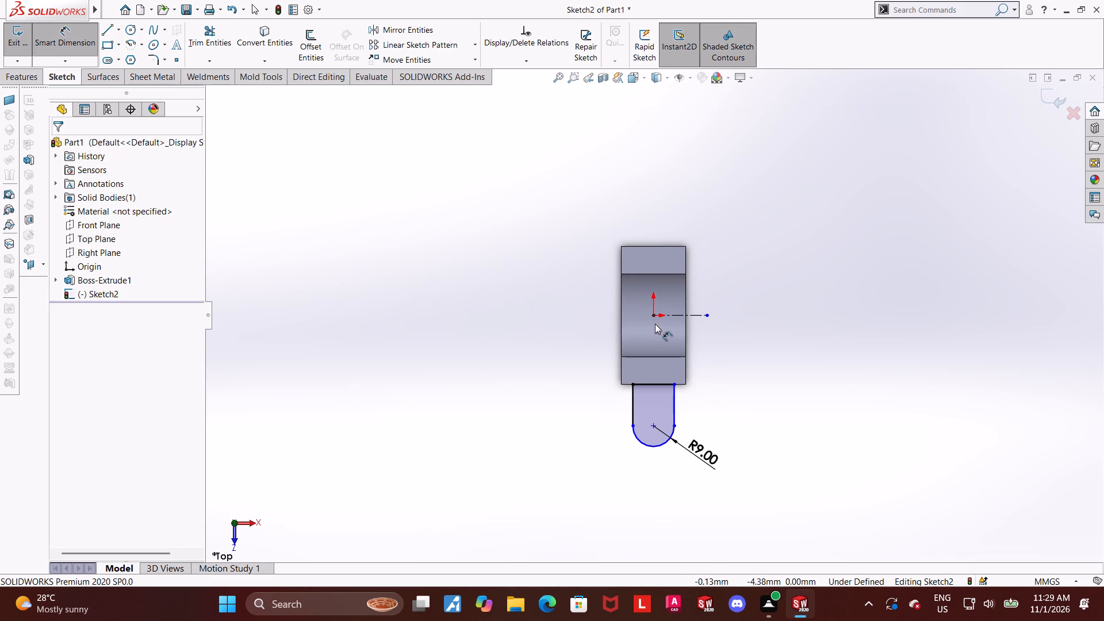
click(654, 318)
click(653, 426)
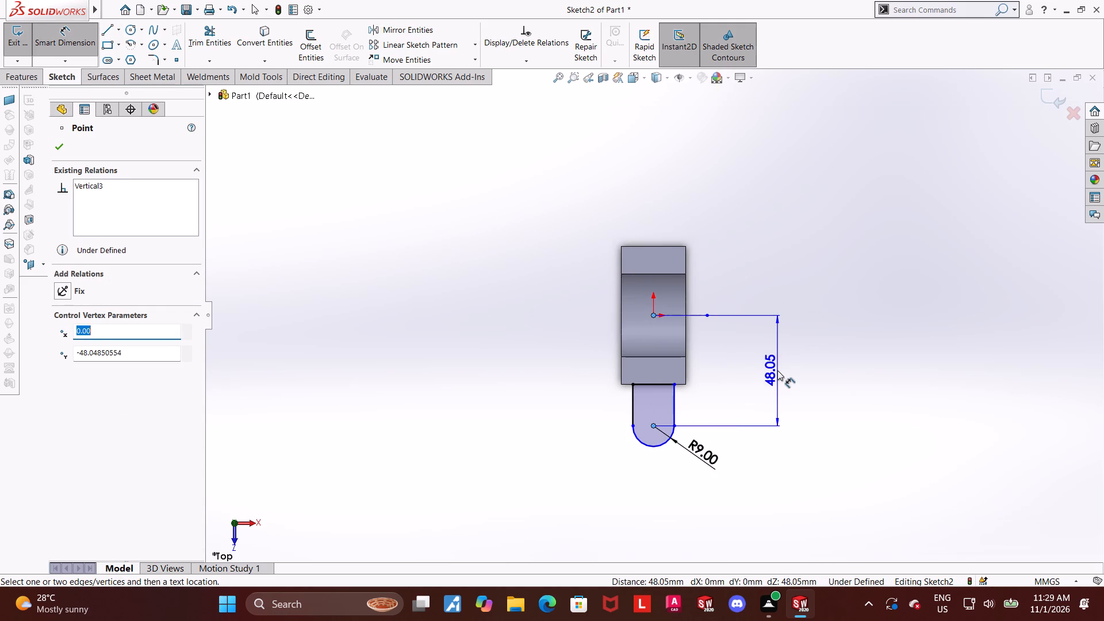
click(777, 370)
key(7)
text(2/2)
key(Return)
key(Escape)
click(821, 446)
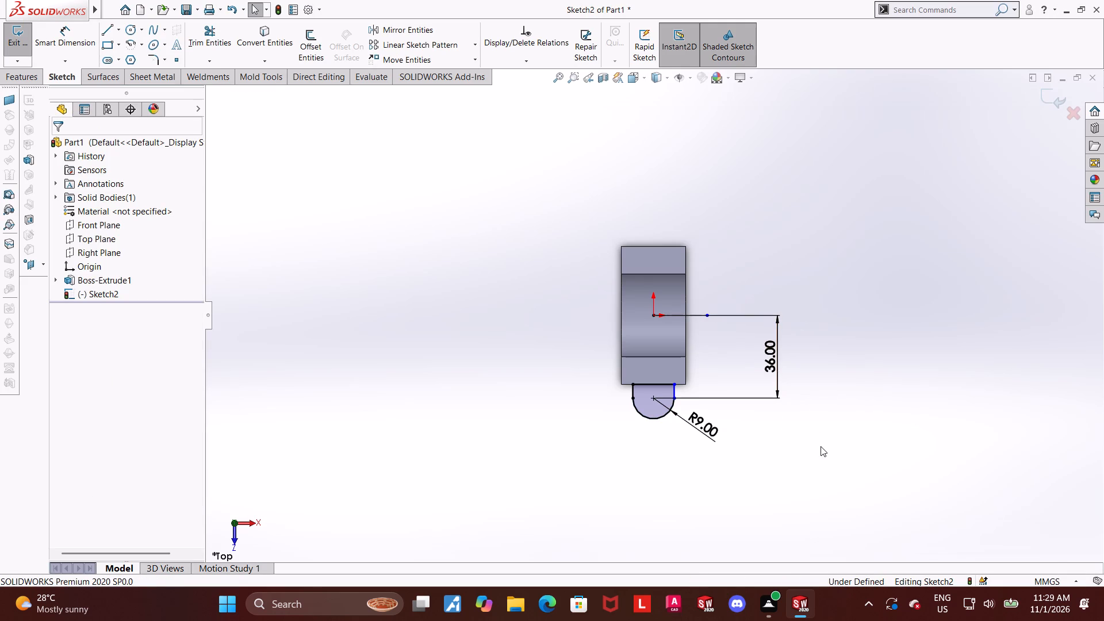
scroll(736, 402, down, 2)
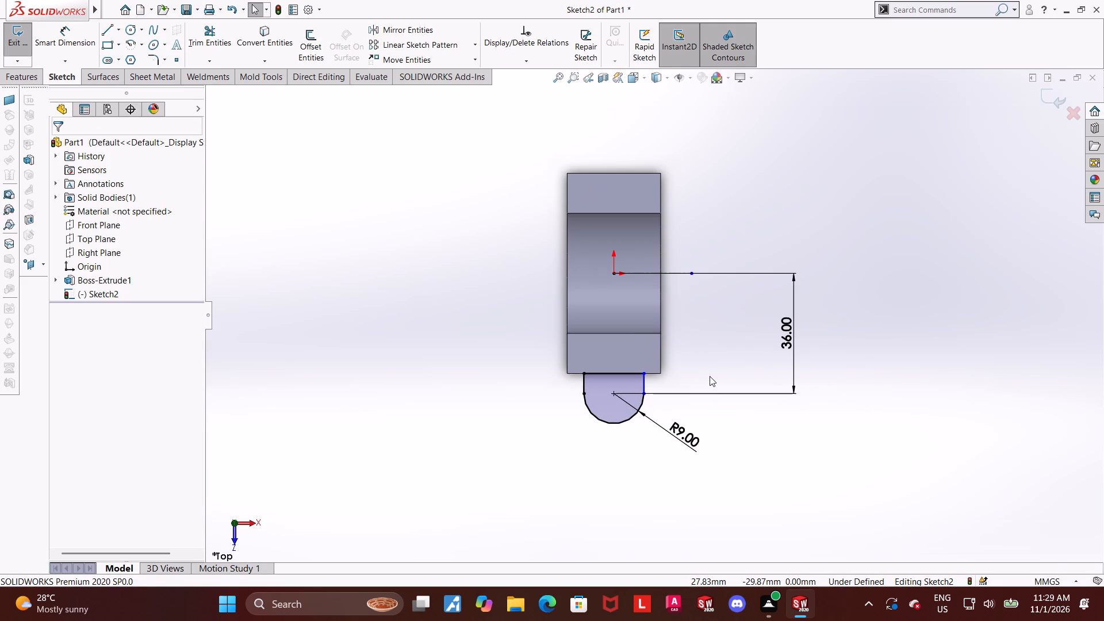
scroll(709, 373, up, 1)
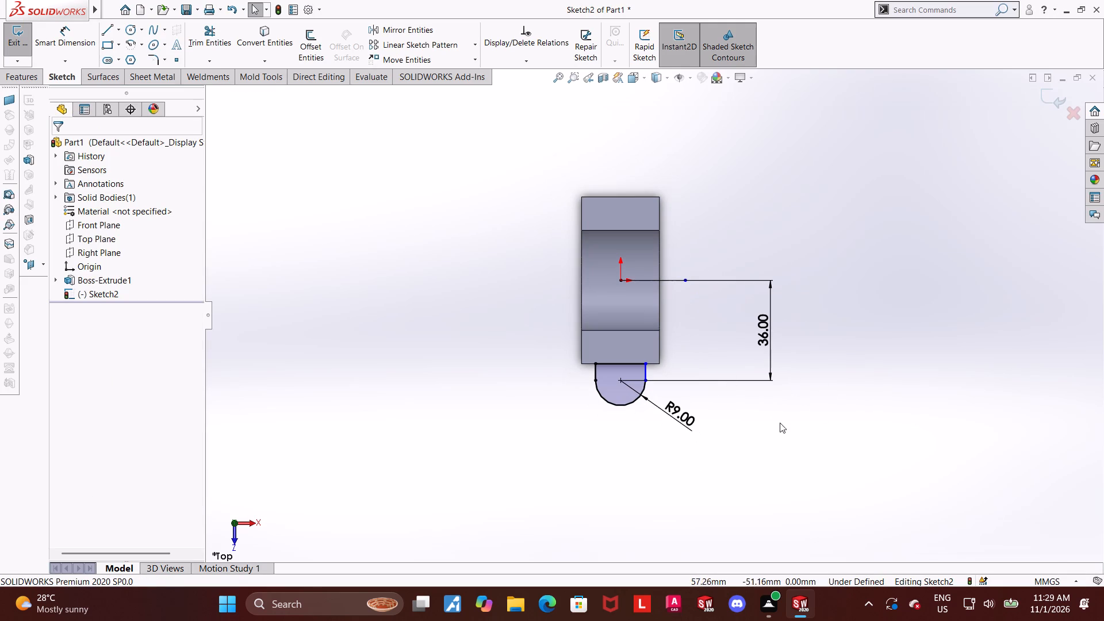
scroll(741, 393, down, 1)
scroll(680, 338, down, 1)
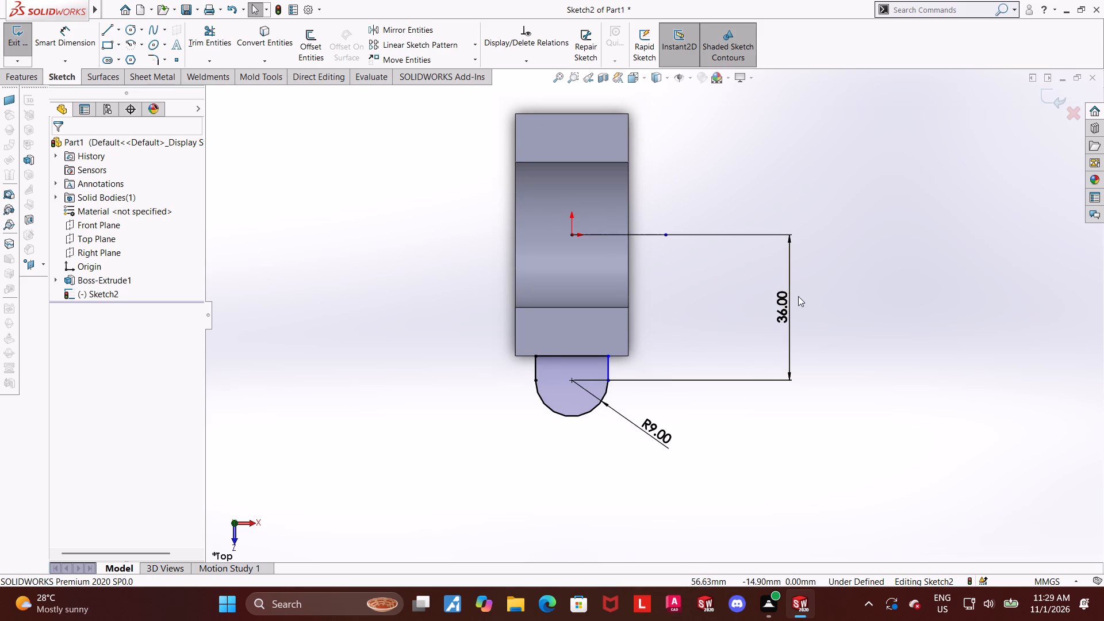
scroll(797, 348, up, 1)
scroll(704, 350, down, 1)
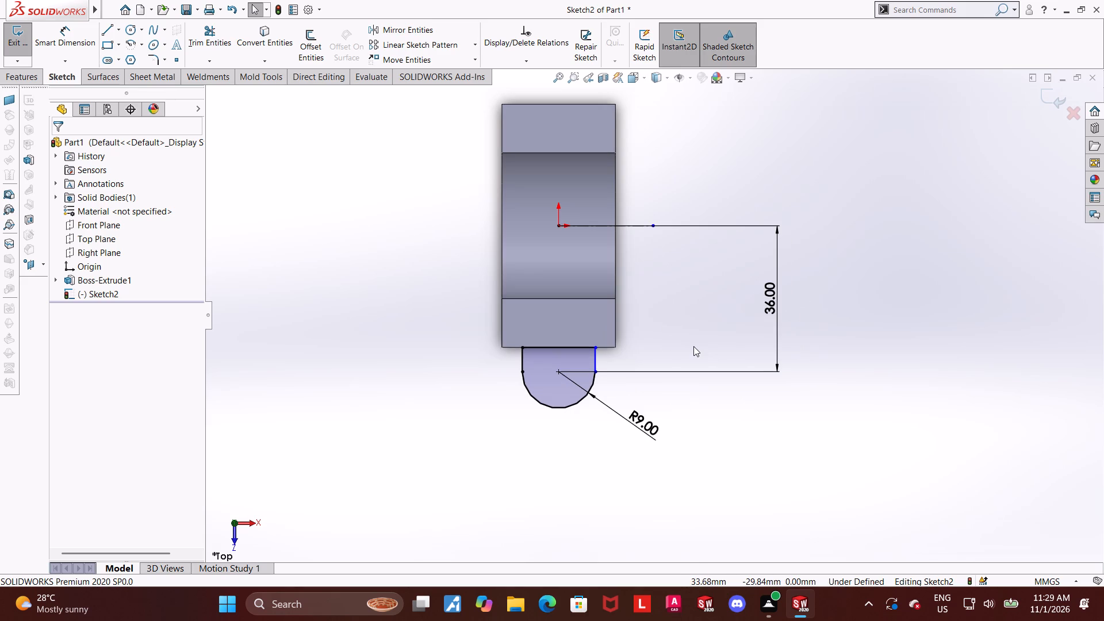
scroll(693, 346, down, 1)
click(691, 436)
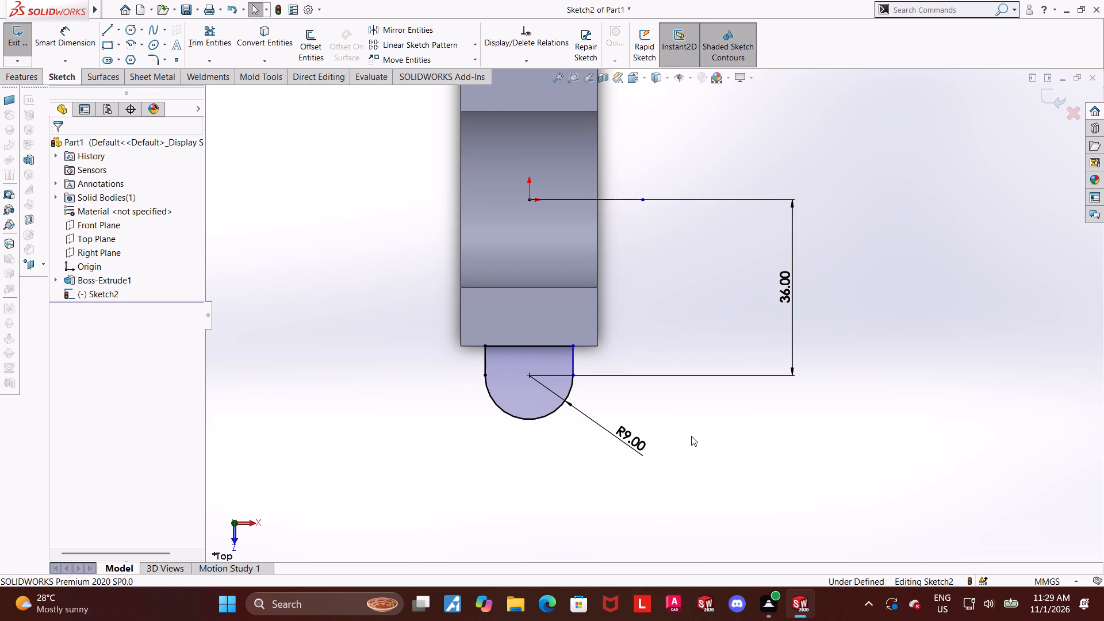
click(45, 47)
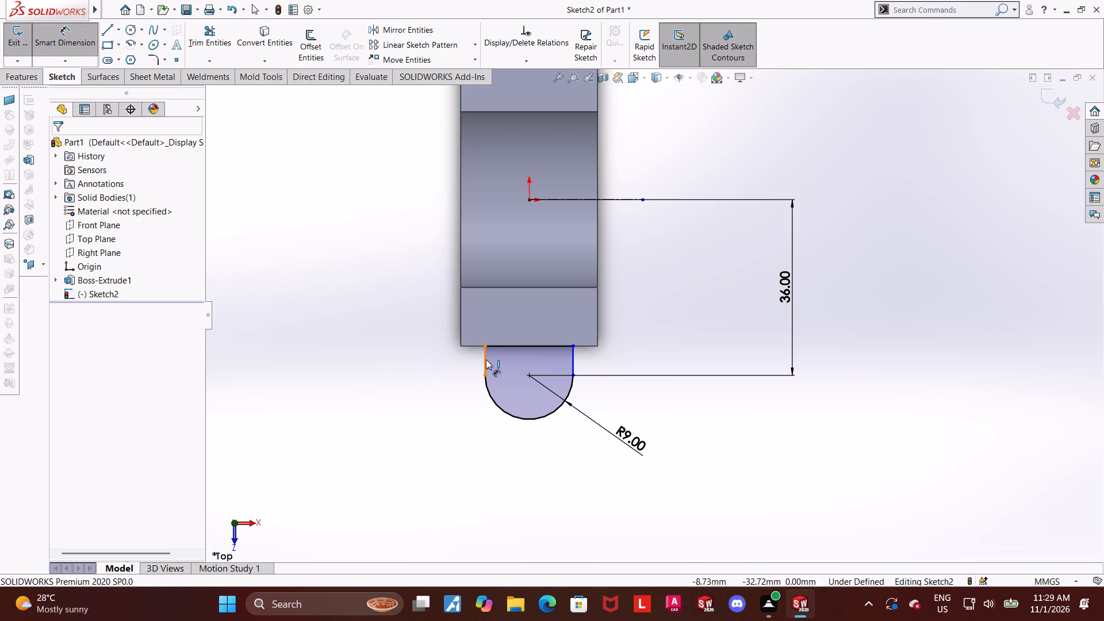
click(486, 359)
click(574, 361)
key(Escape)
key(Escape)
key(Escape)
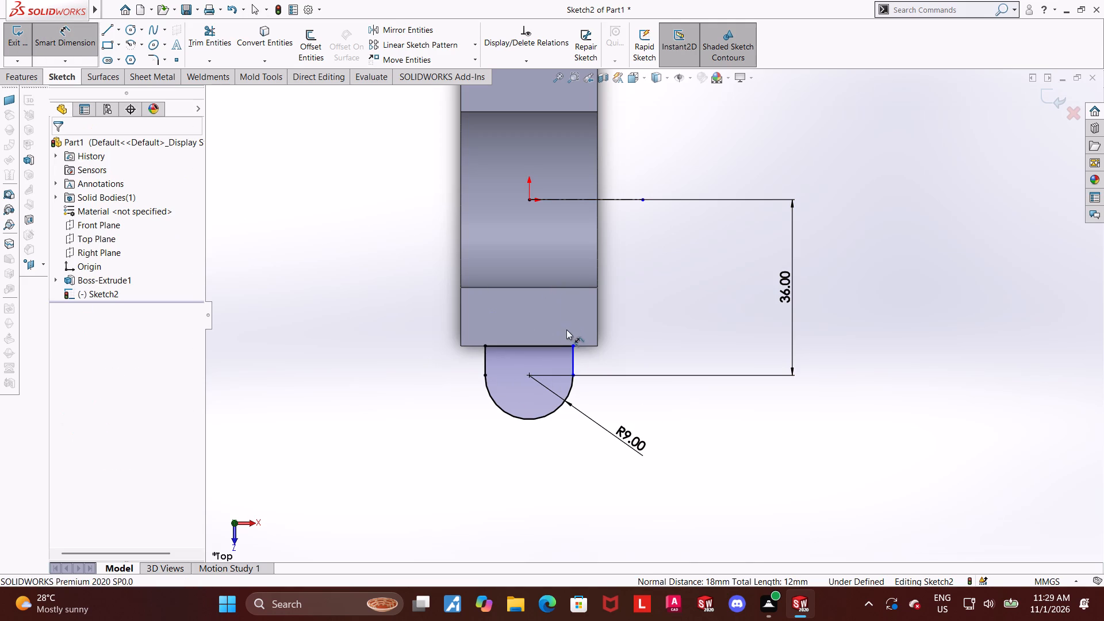
Add a Tangent relation between the tab's arc and its right-hand vertical line.
click(574, 382)
ctrl+click(572, 363)
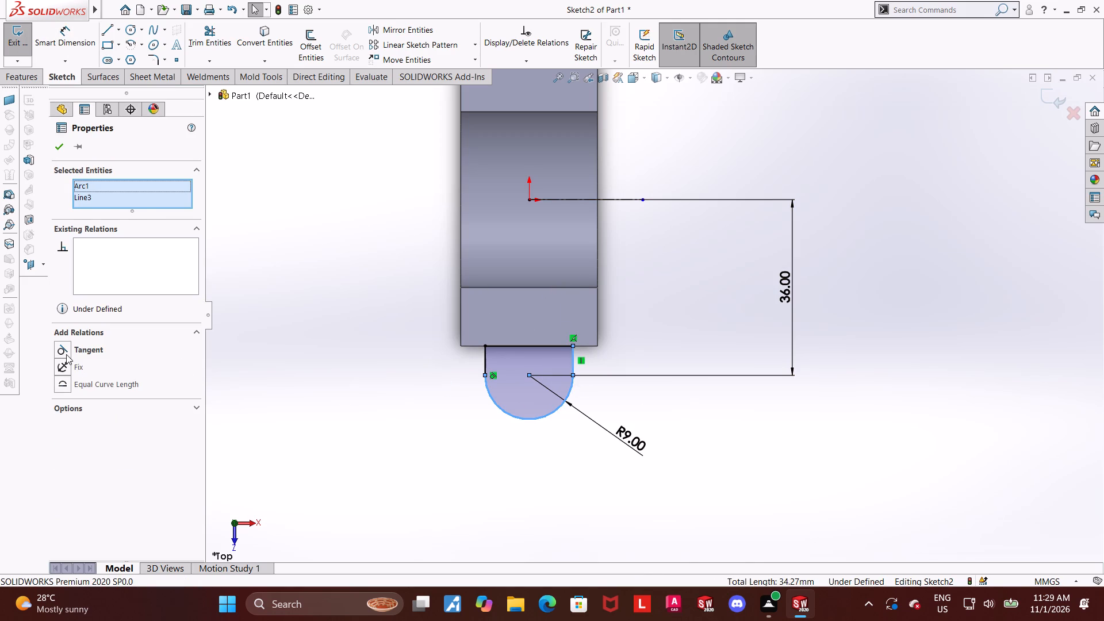
click(66, 354)
click(853, 429)
Mirror the tab's arc, both vertical lines and horizontal line about the horizontal centerline, keeping the original.
scroll(844, 423, up, 3)
click(856, 289)
scroll(743, 233, down, 2)
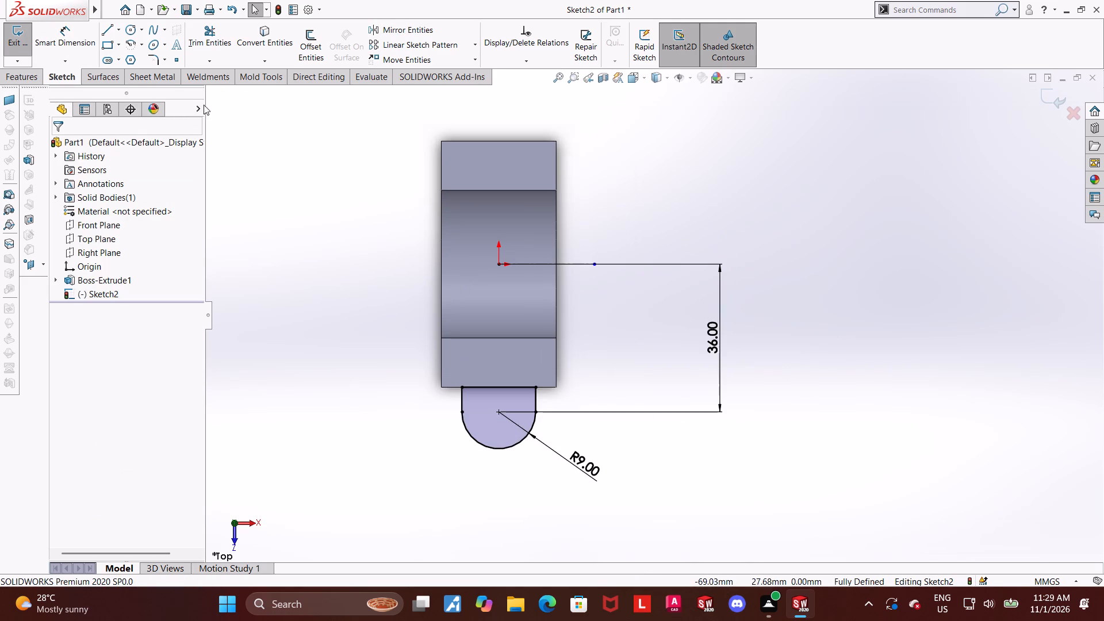
click(397, 35)
click(462, 398)
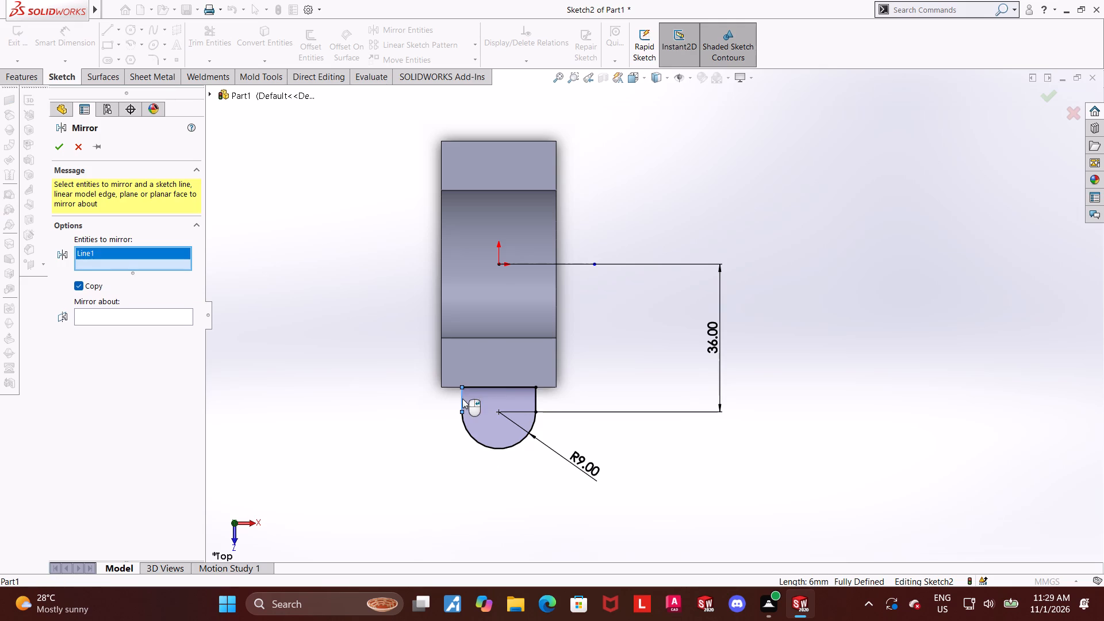
click(488, 387)
click(488, 448)
click(539, 401)
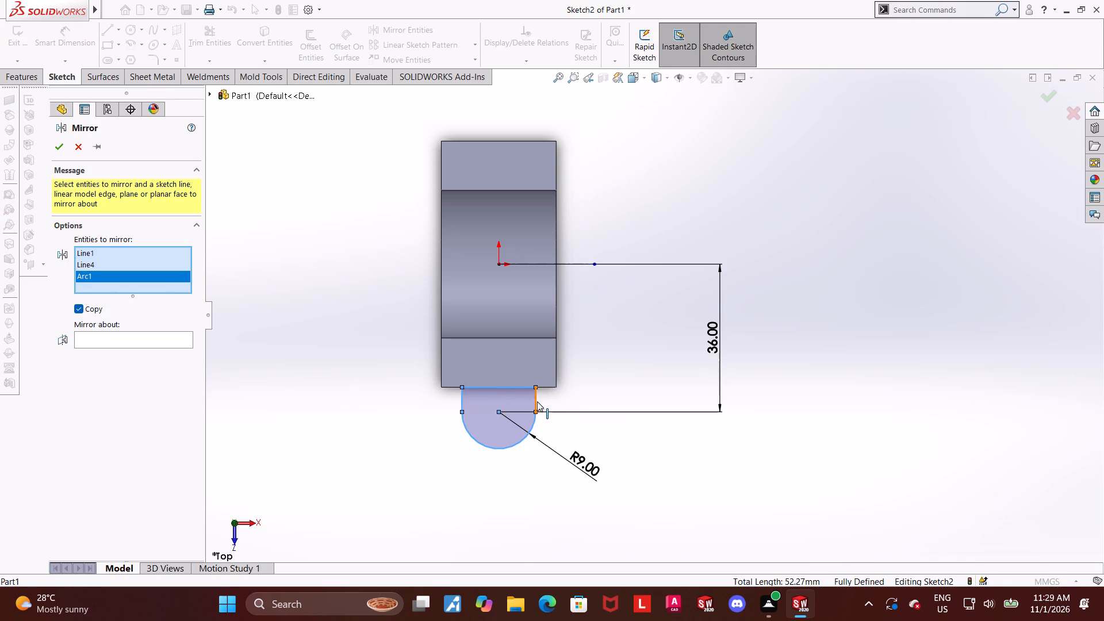
click(536, 401)
click(164, 346)
click(524, 264)
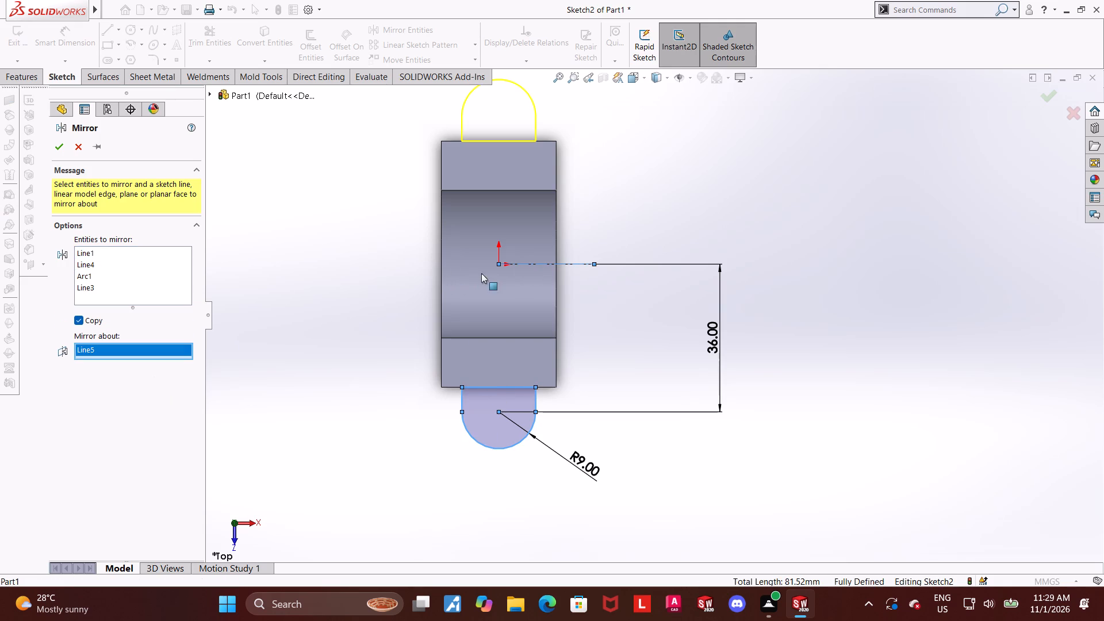
click(60, 155)
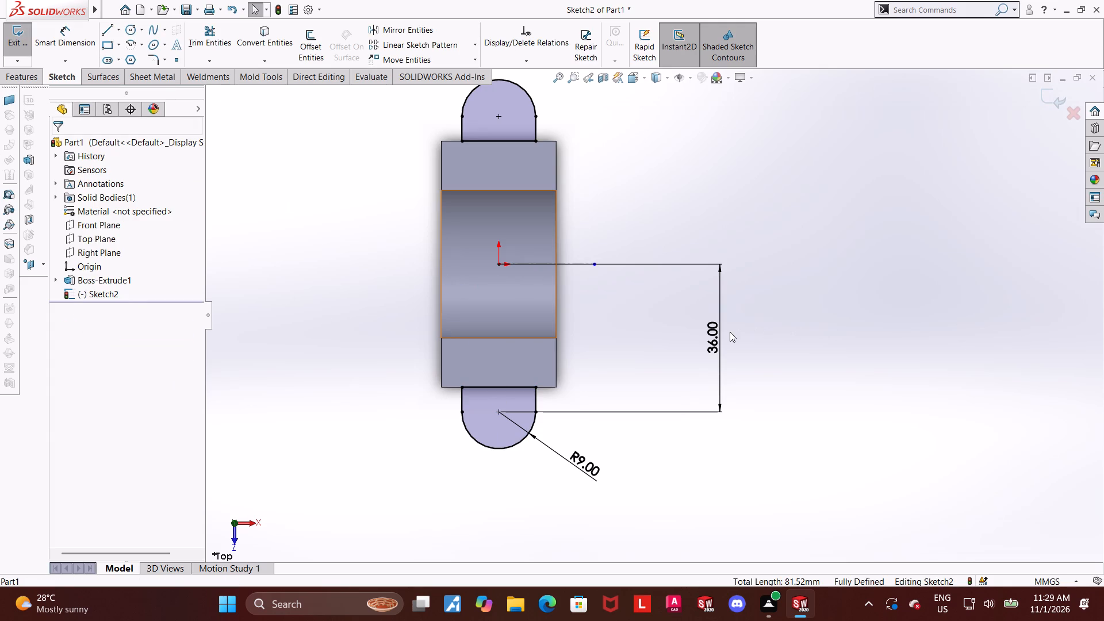
Replace the 36 mm dimension with a 72 mm vertical dimension between the centres of the two tab arcs.
right_click(715, 329)
click(753, 446)
scroll(743, 436, up, 2)
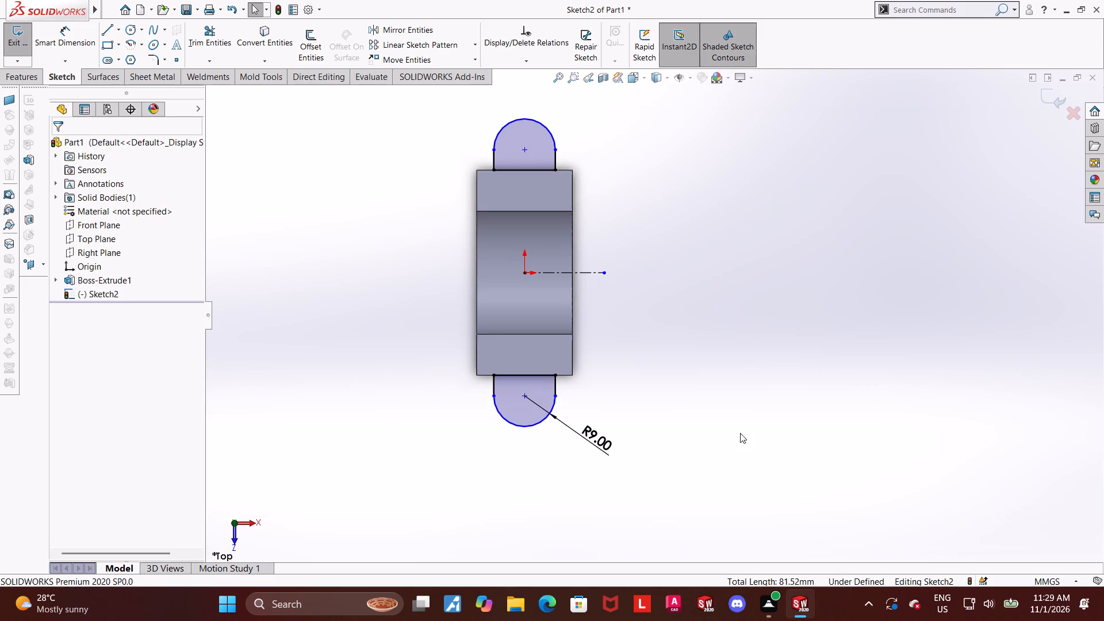
click(48, 39)
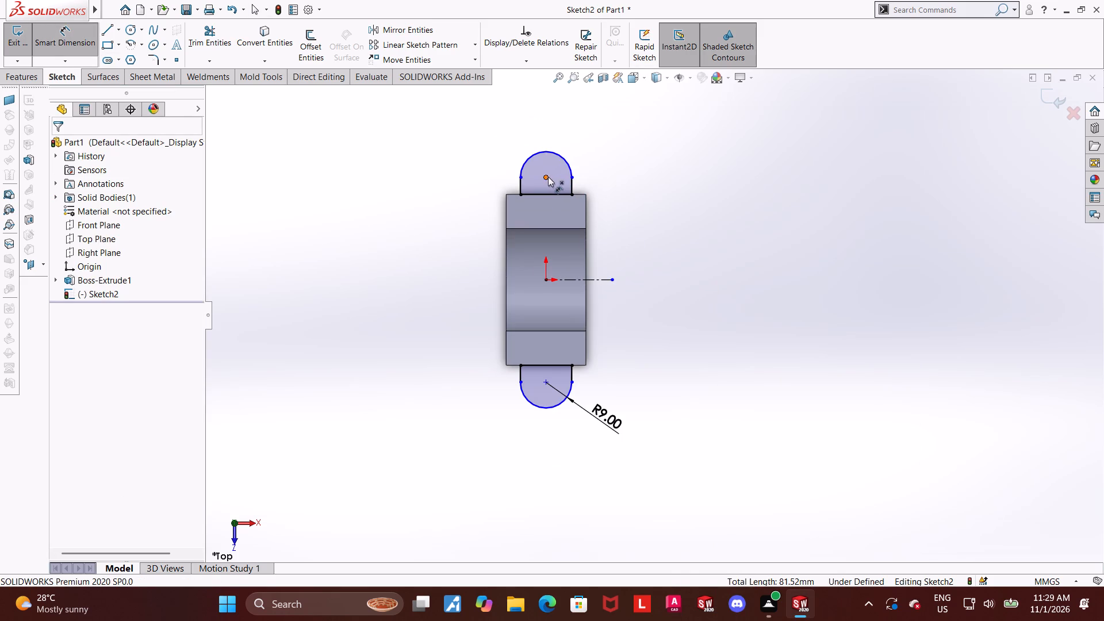
click(547, 177)
click(547, 383)
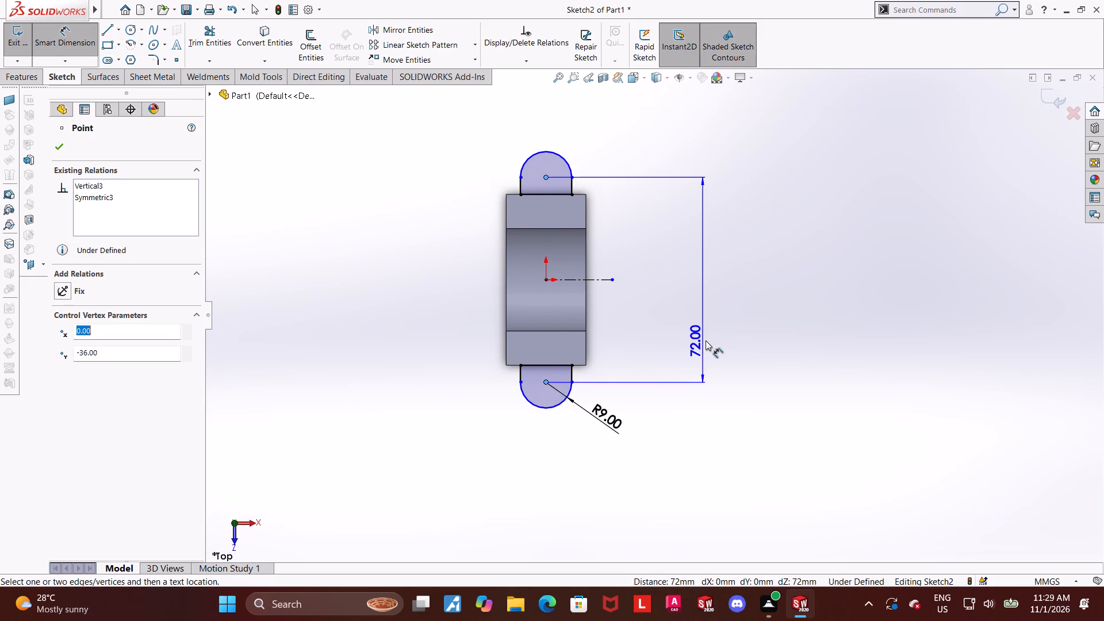
click(701, 332)
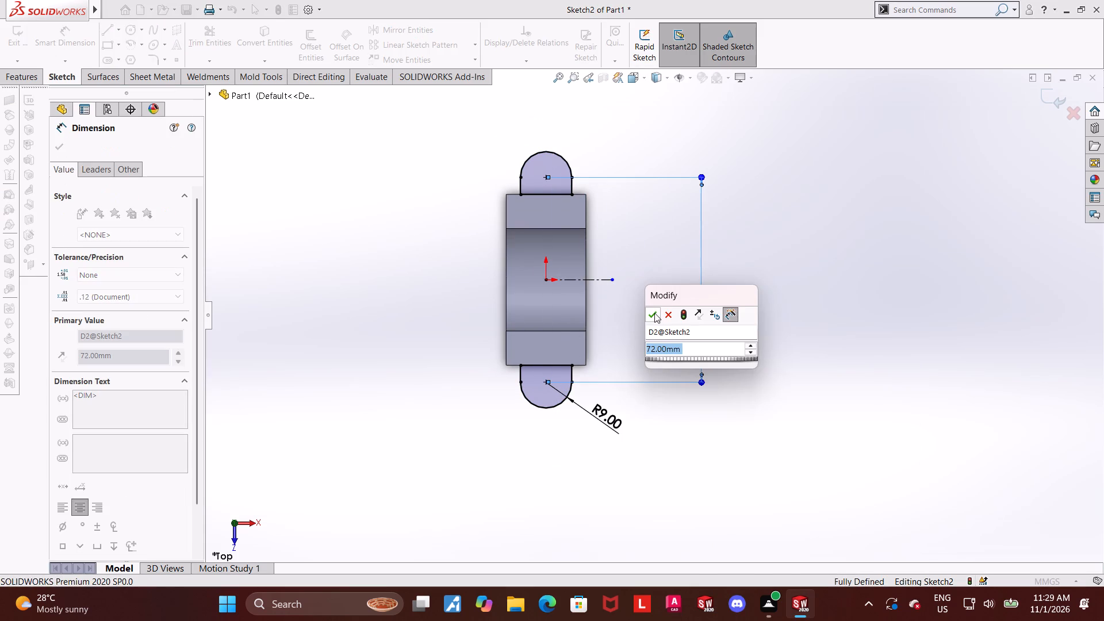
click(654, 313)
click(855, 347)
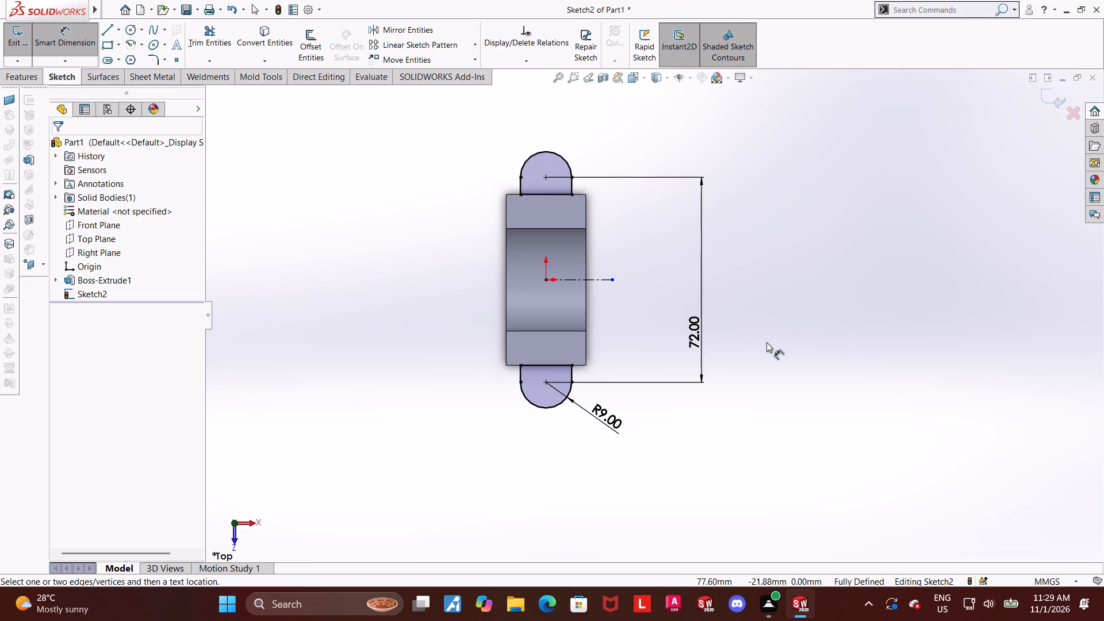
Examine the two tab profiles and their position on the half ring from several angles.
middle_drag(766, 342, 592, 287)
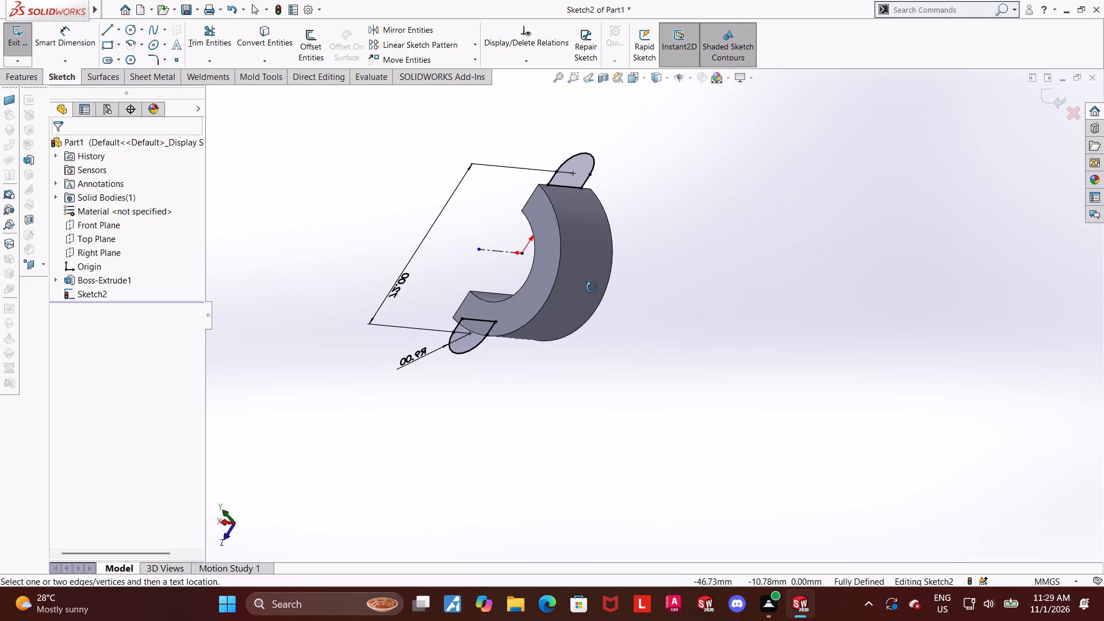
middle_drag(592, 287, 672, 263)
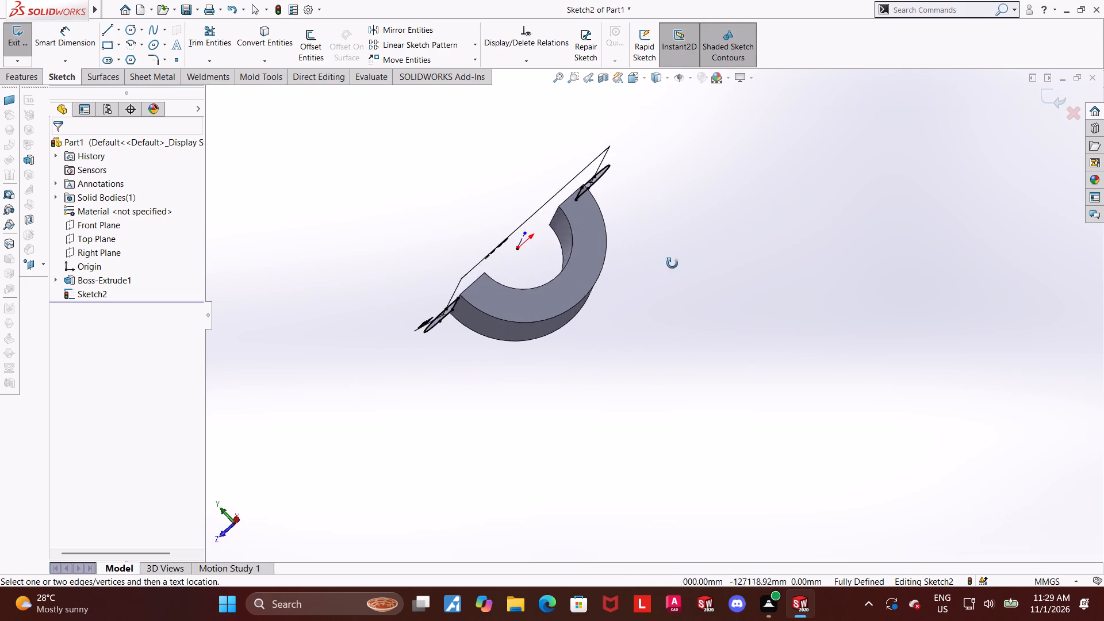
middle_drag(672, 263, 677, 260)
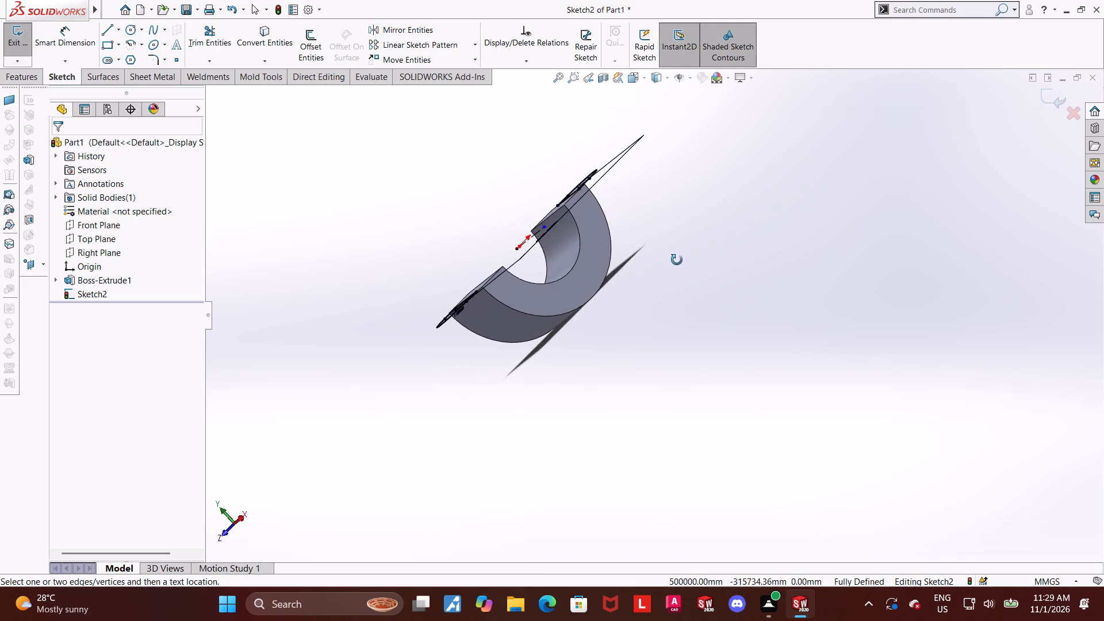
middle_drag(677, 260, 697, 371)
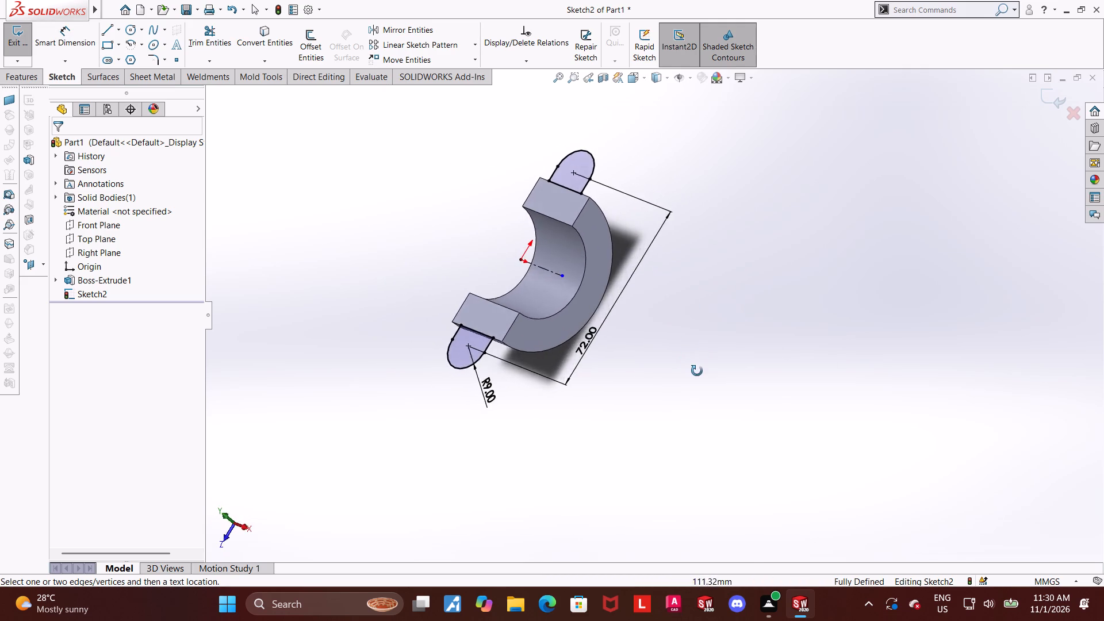
middle_drag(697, 371, 708, 356)
scroll(708, 325, down, 1)
middle_drag(698, 319, 724, 356)
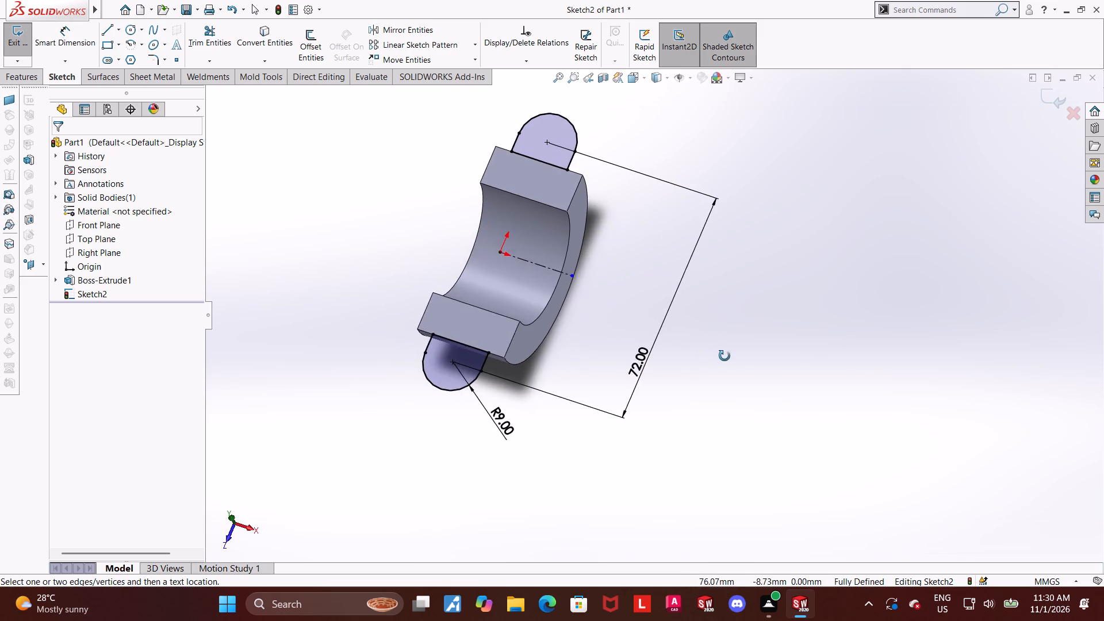
middle_drag(724, 356, 720, 310)
Exit the sketch containing the two tab profiles.
click(1057, 95)
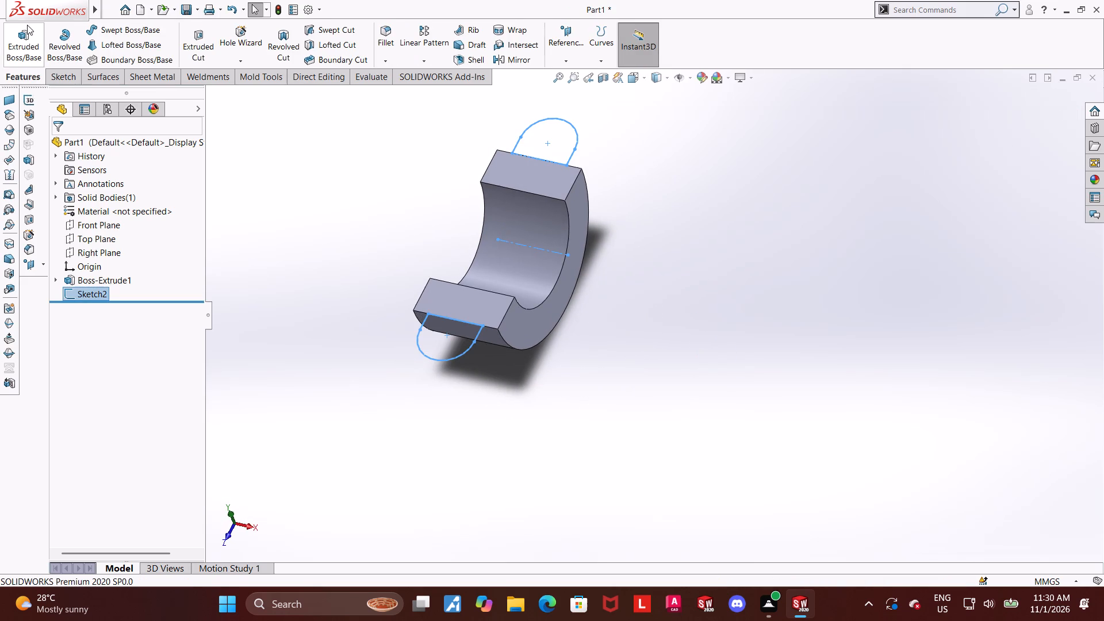
Extrude the two tab profiles to a blind depth of 10 mm in the reversed direction.
click(25, 40)
click(60, 228)
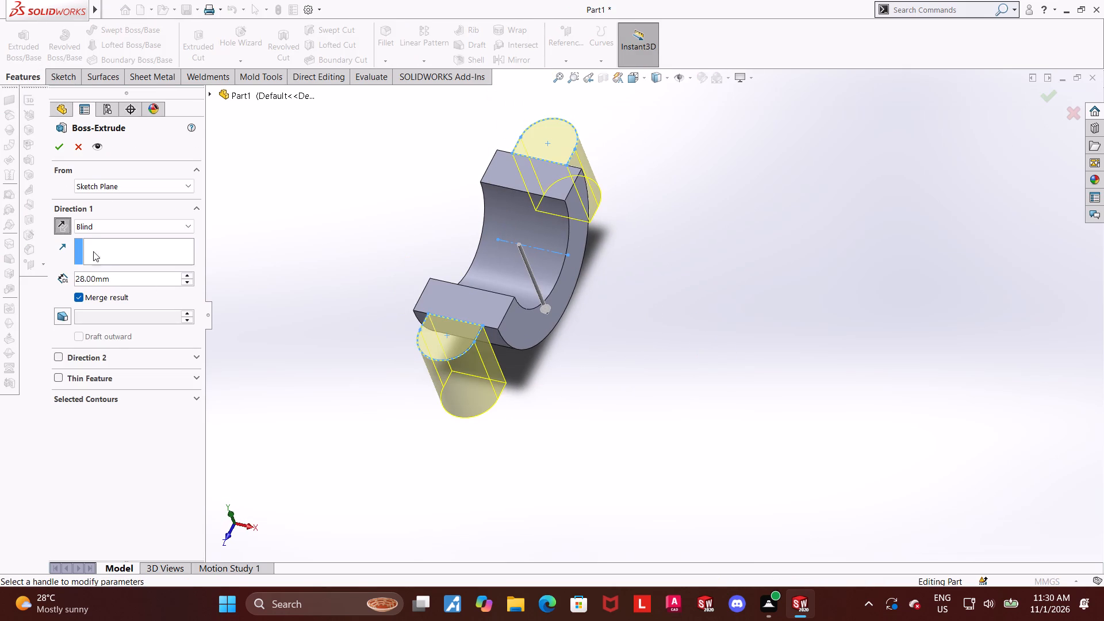
drag(125, 281, 0, 282)
key(1)
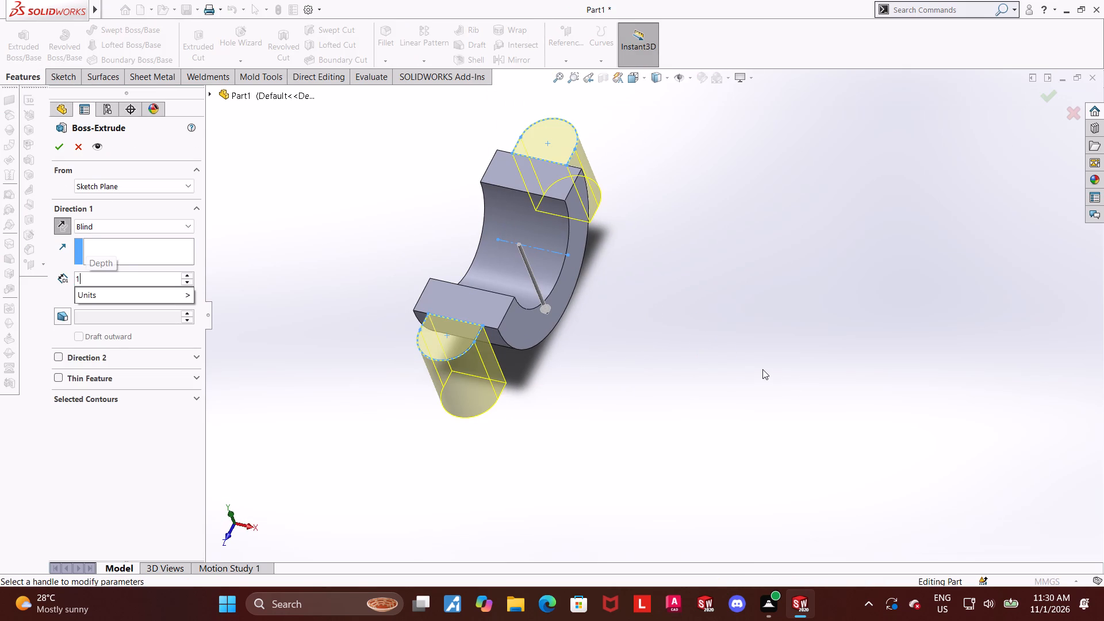
key(0)
key(Return)
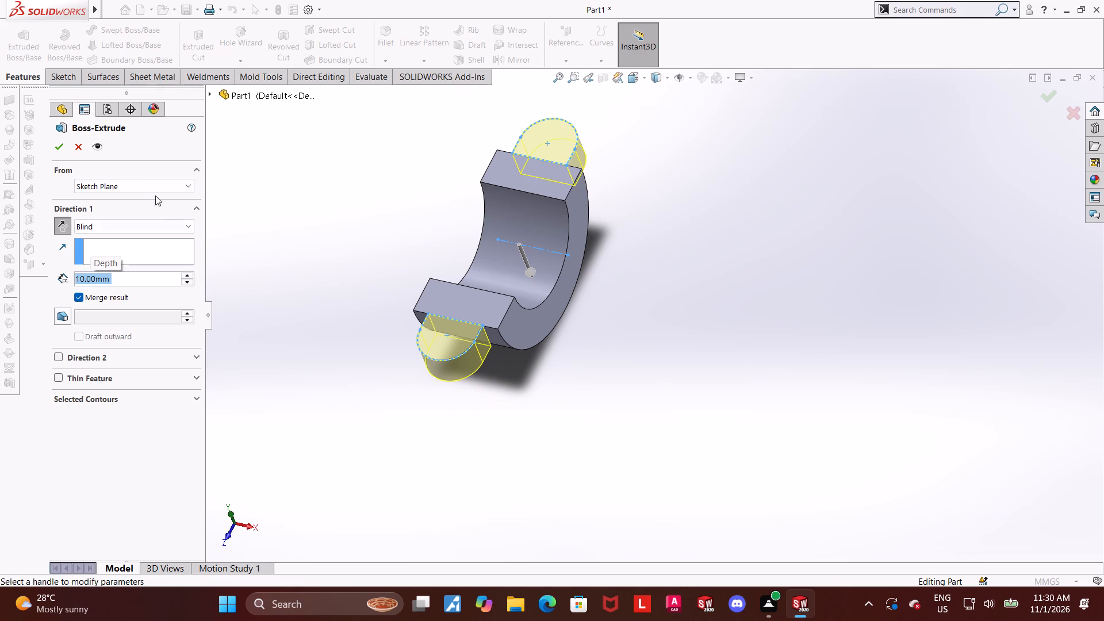
click(58, 153)
middle_drag(613, 407, 518, 376)
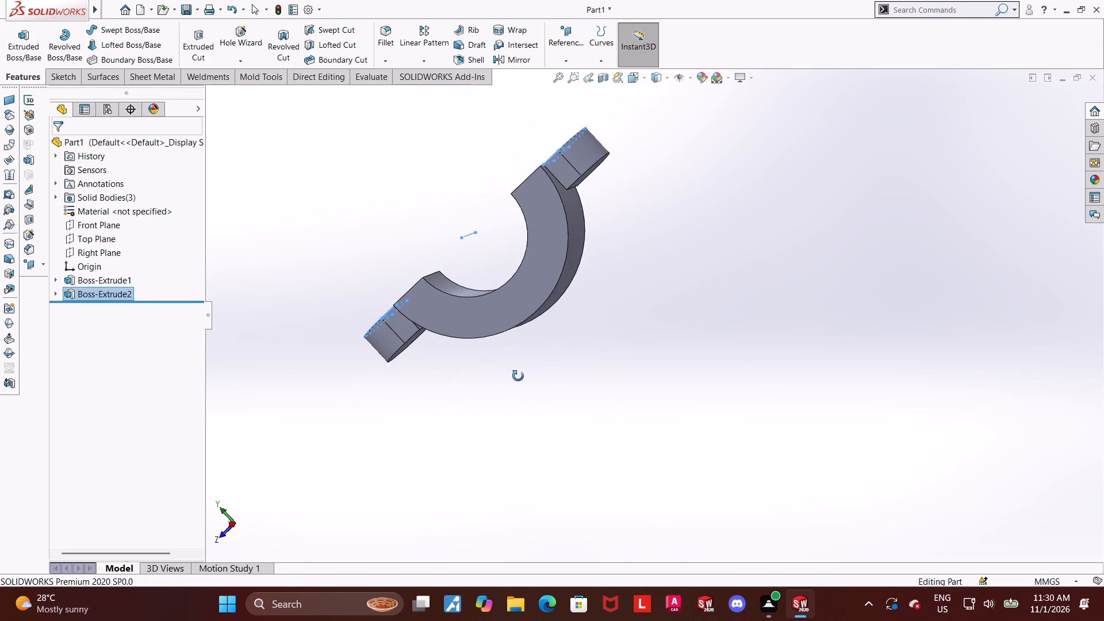
middle_drag(518, 376, 565, 351)
Reopen the tab sketch and trim away the horizontal line closing the tab profile below the centerline.
click(56, 292)
click(89, 303)
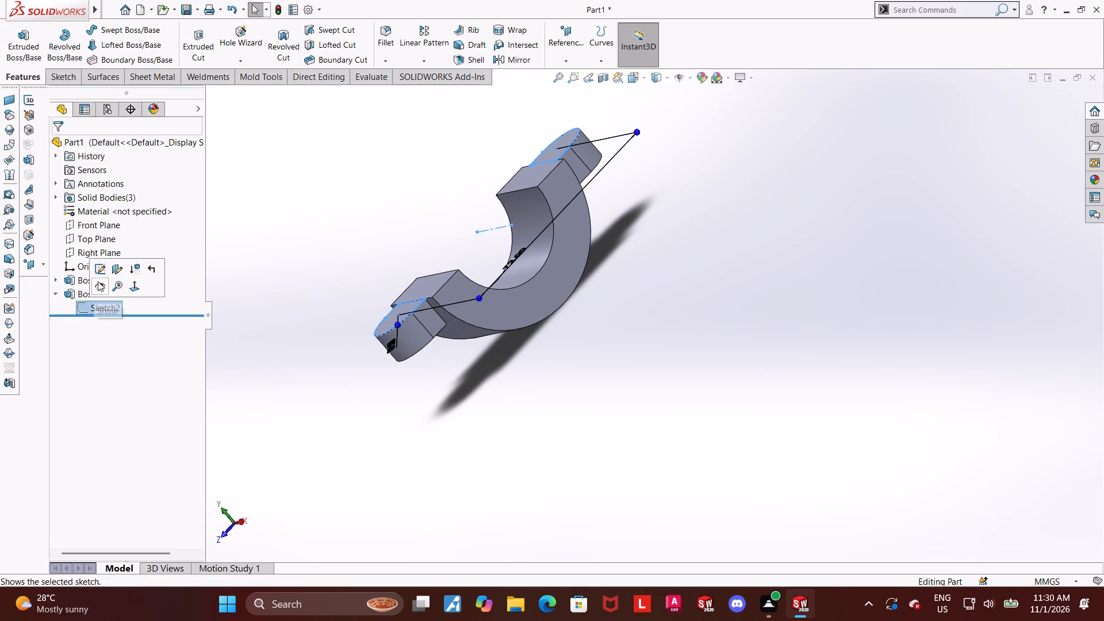
click(98, 269)
click(102, 304)
click(126, 289)
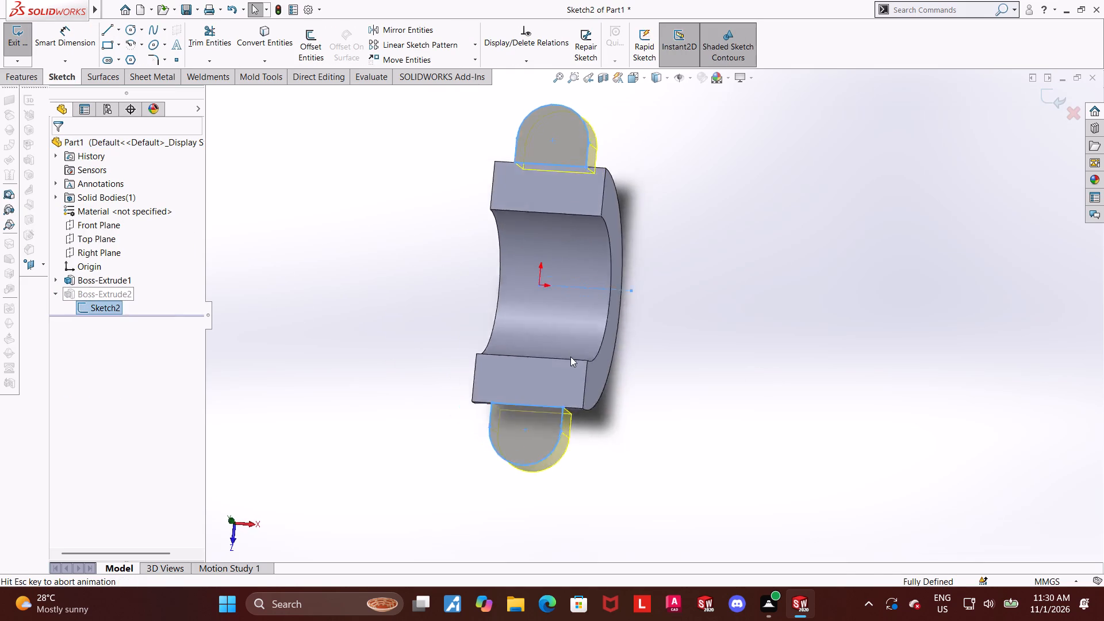
click(808, 413)
scroll(678, 494, down, 1)
scroll(609, 451, down, 1)
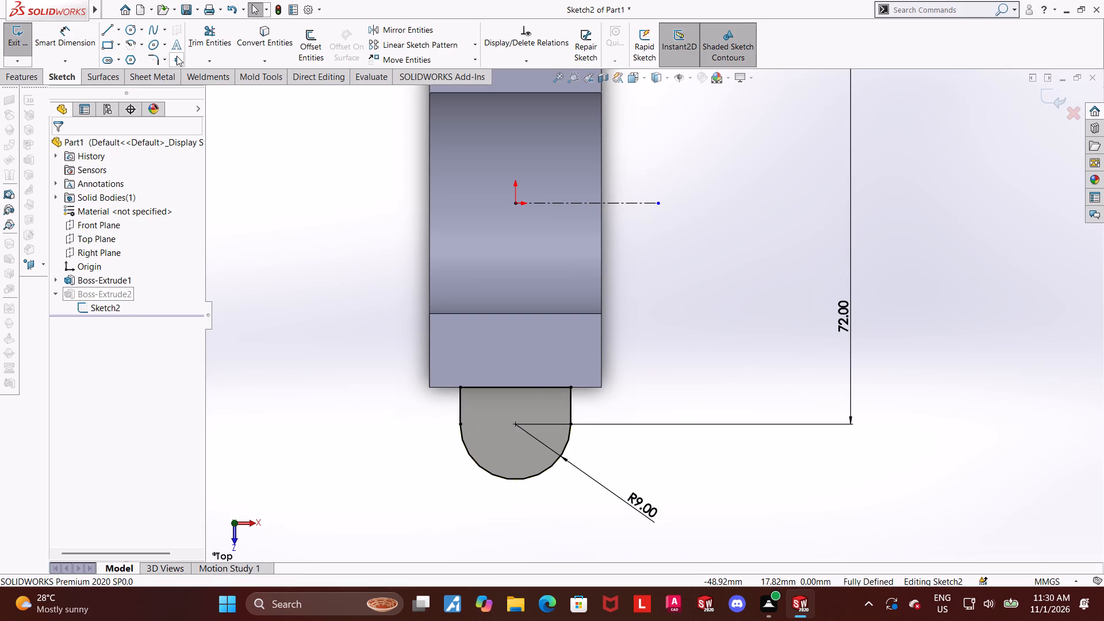
click(197, 34)
drag(523, 411, 509, 370)
key(Escape)
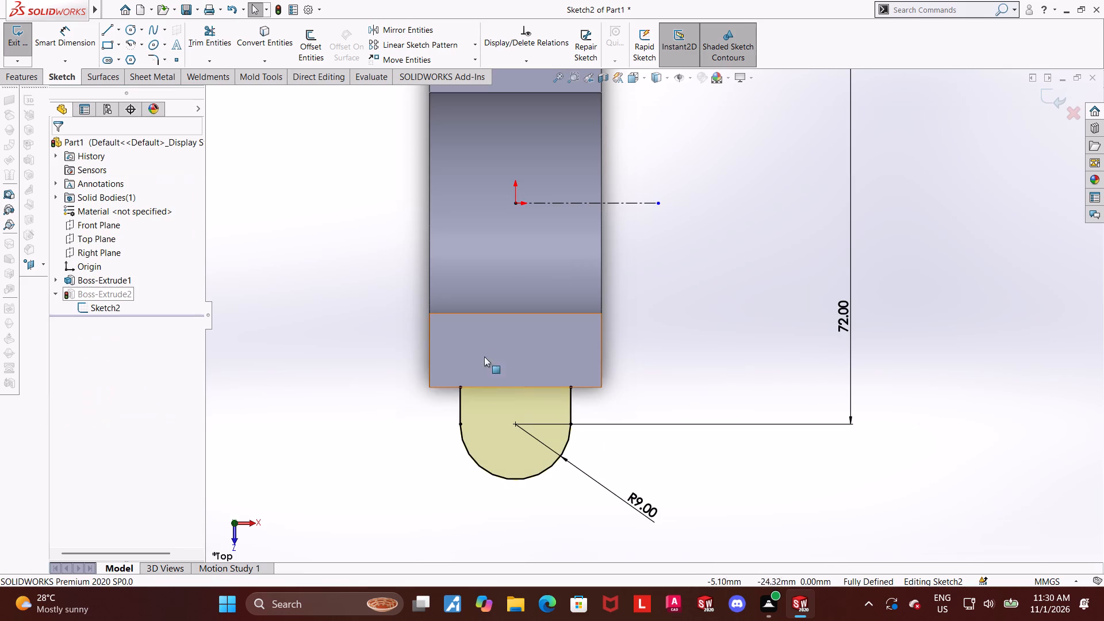
Delete the coincident relation at the lower tab's left line endpoint and stretch that line onto the ring's end face.
drag(459, 386, 463, 371)
right_click(460, 396)
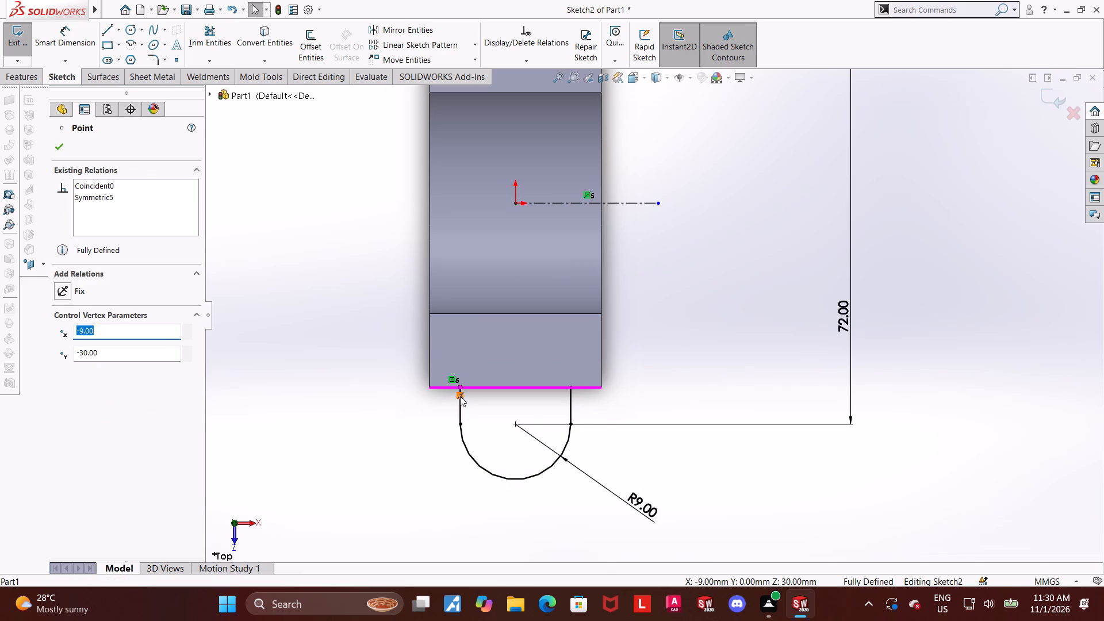
click(471, 538)
right_click(574, 389)
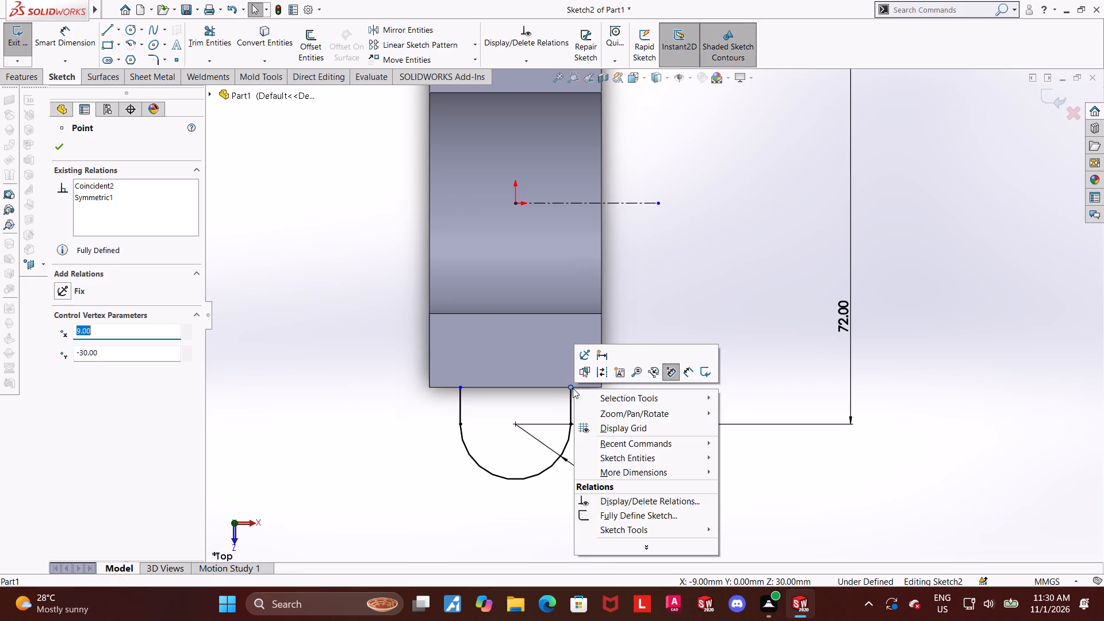
key(Escape)
key(Escape)
click(699, 389)
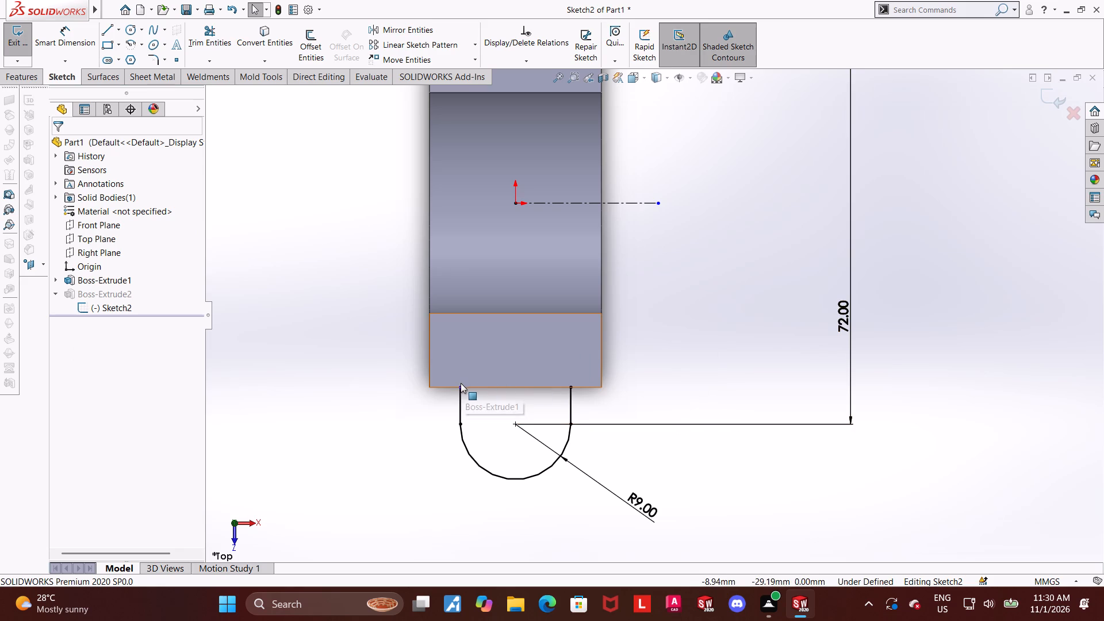
drag(460, 388, 463, 343)
Delete the coincident relation at the lower tab's right line endpoint and stretch that line to about Y -23.8 mm.
drag(570, 386, 570, 353)
click(690, 367)
click(571, 388)
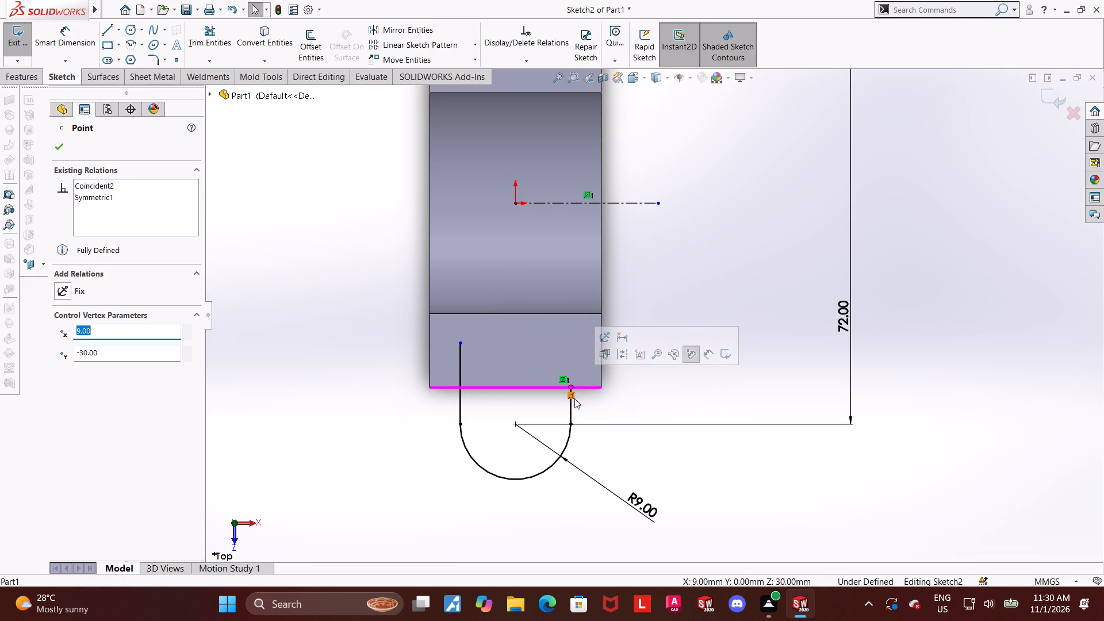
right_click(574, 398)
click(597, 549)
click(625, 420)
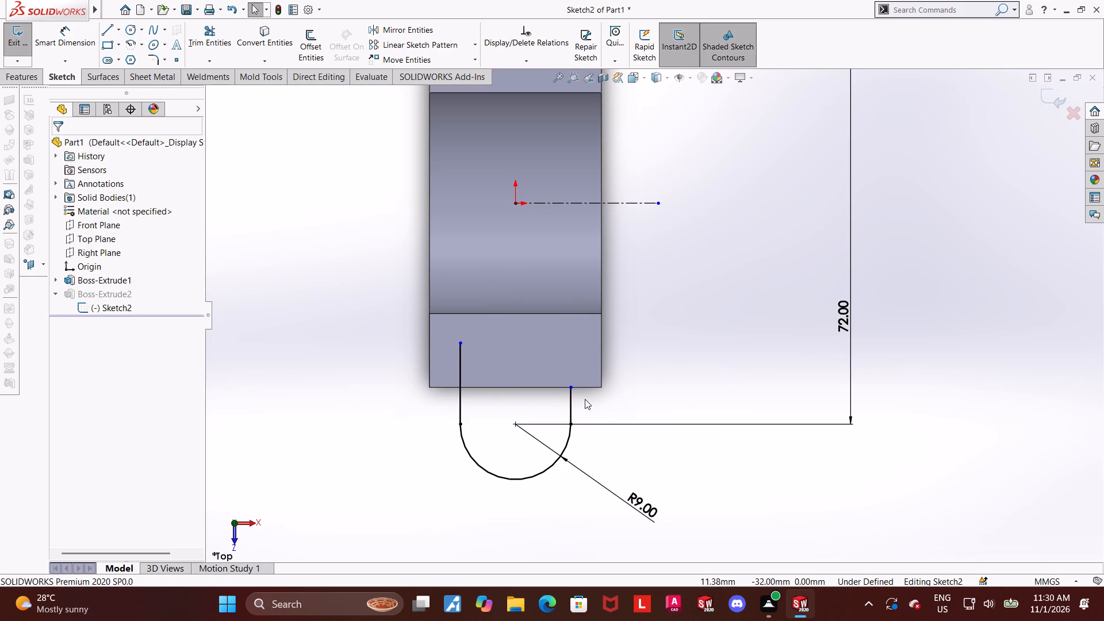
drag(571, 389, 573, 349)
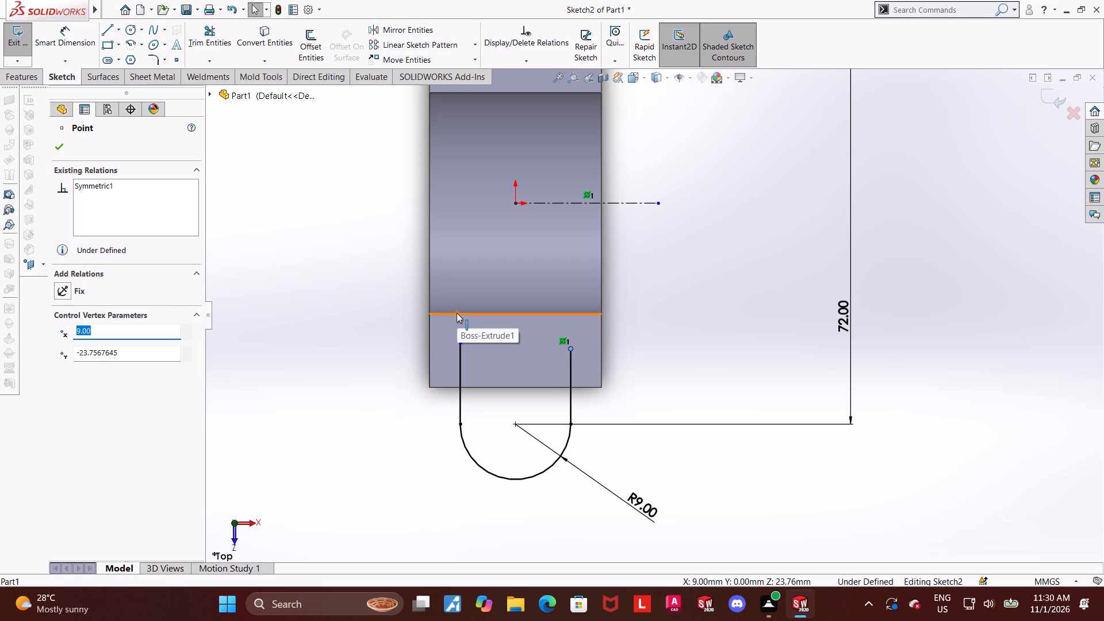
Make the free endpoints of both vertical tab lines coincident with the inner edge of the ring's end face.
click(457, 313)
ctrl+click(461, 343)
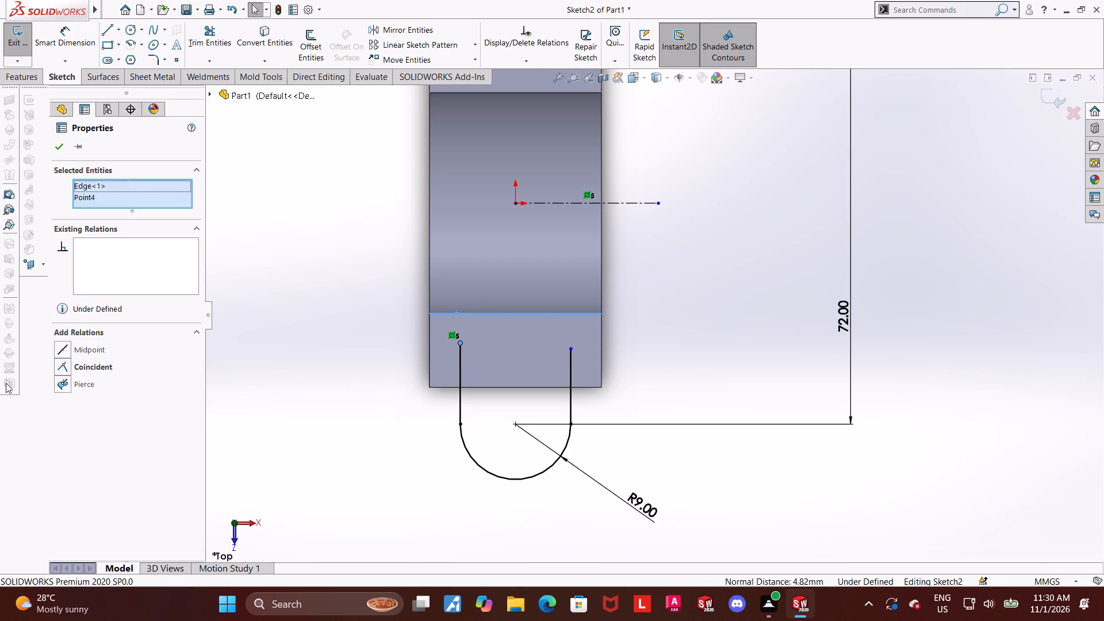
click(64, 371)
click(707, 342)
click(569, 346)
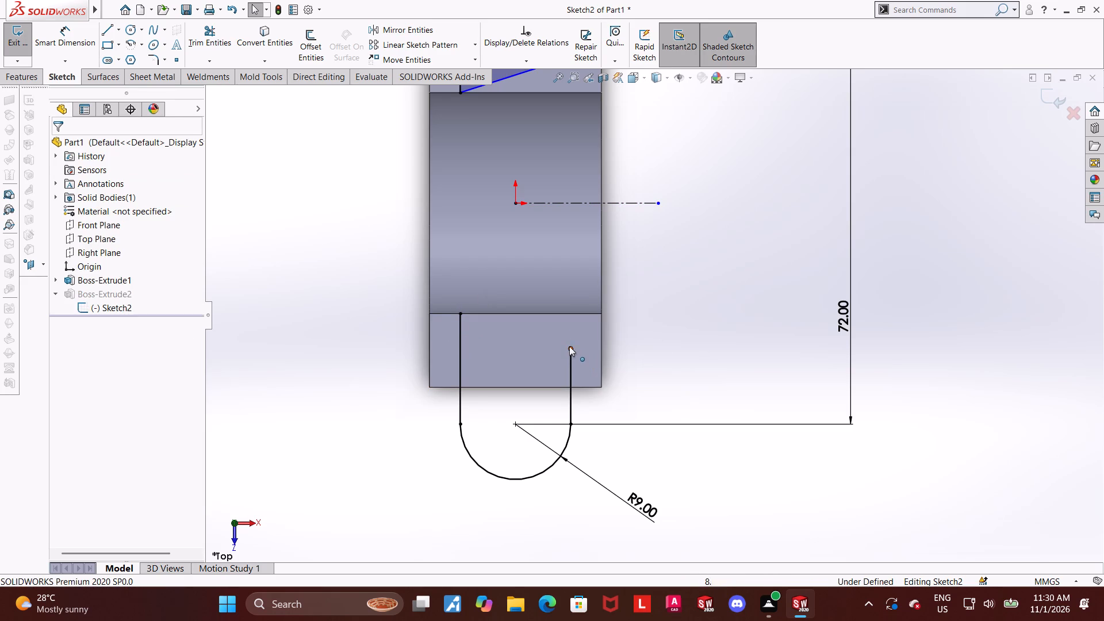
ctrl+click(572, 314)
click(65, 362)
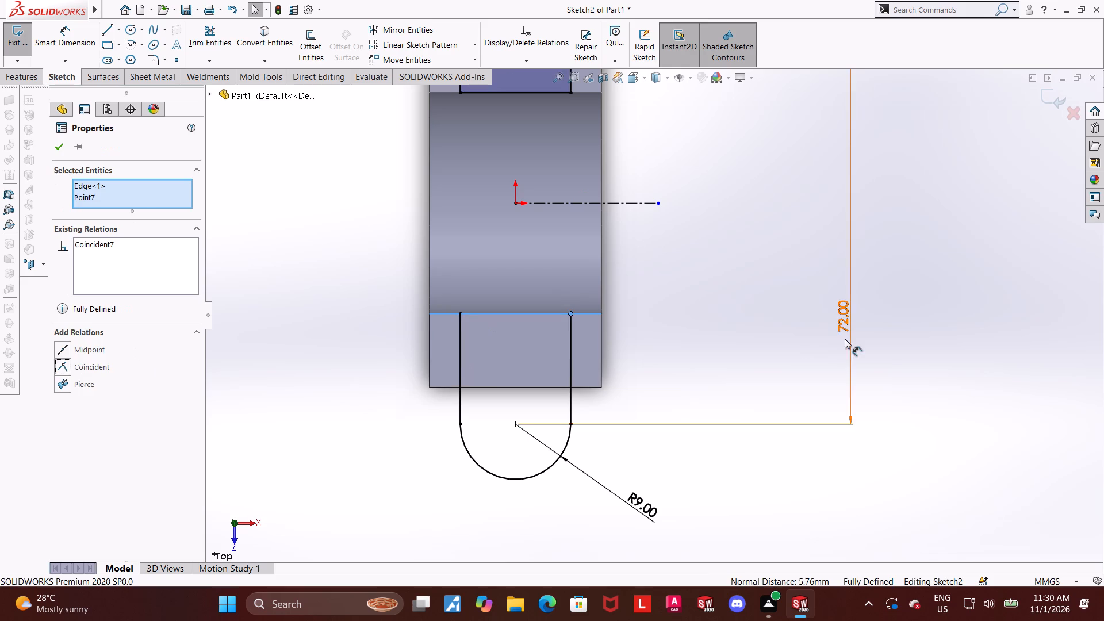
Close the lower tab profile with a horizontal line along the ring's inner edge and exit the sketch.
click(845, 339)
click(634, 357)
scroll(751, 374, up, 3)
click(832, 360)
scroll(618, 310, down, 3)
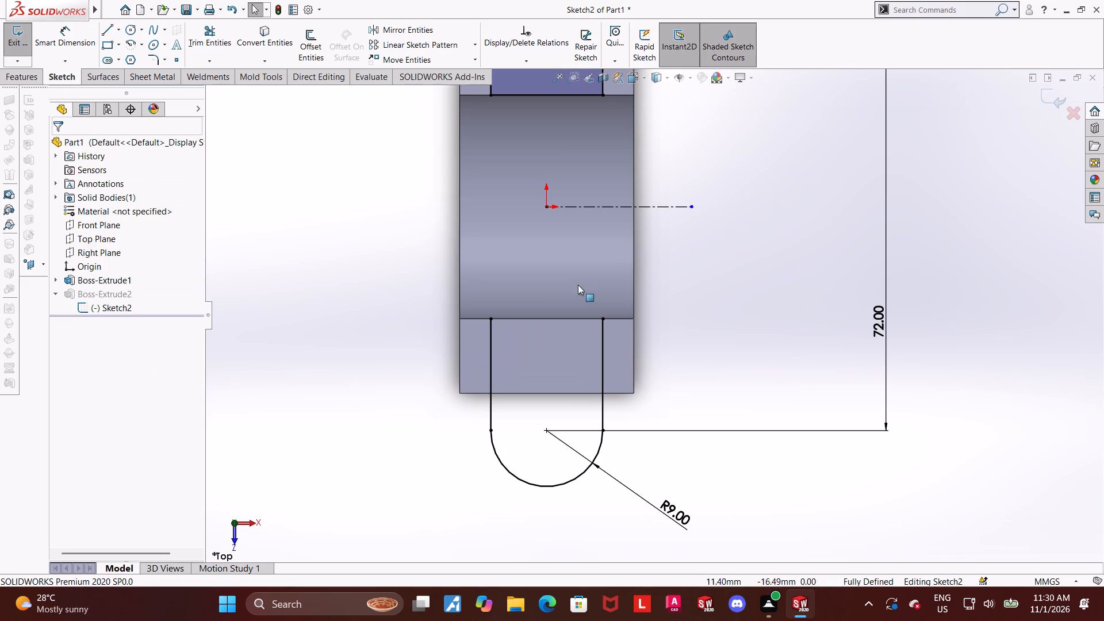
key(Escape)
click(109, 29)
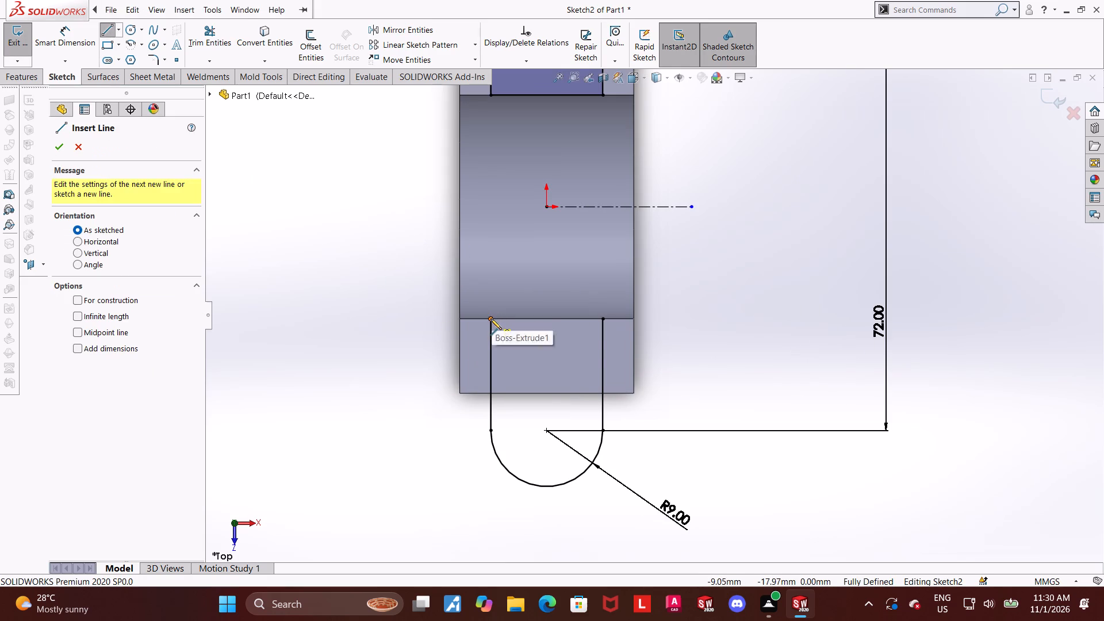
click(490, 319)
click(604, 320)
key(Escape)
key(Escape)
key(Escape)
scroll(936, 269, up, 3)
middle_drag(829, 321, 830, 256)
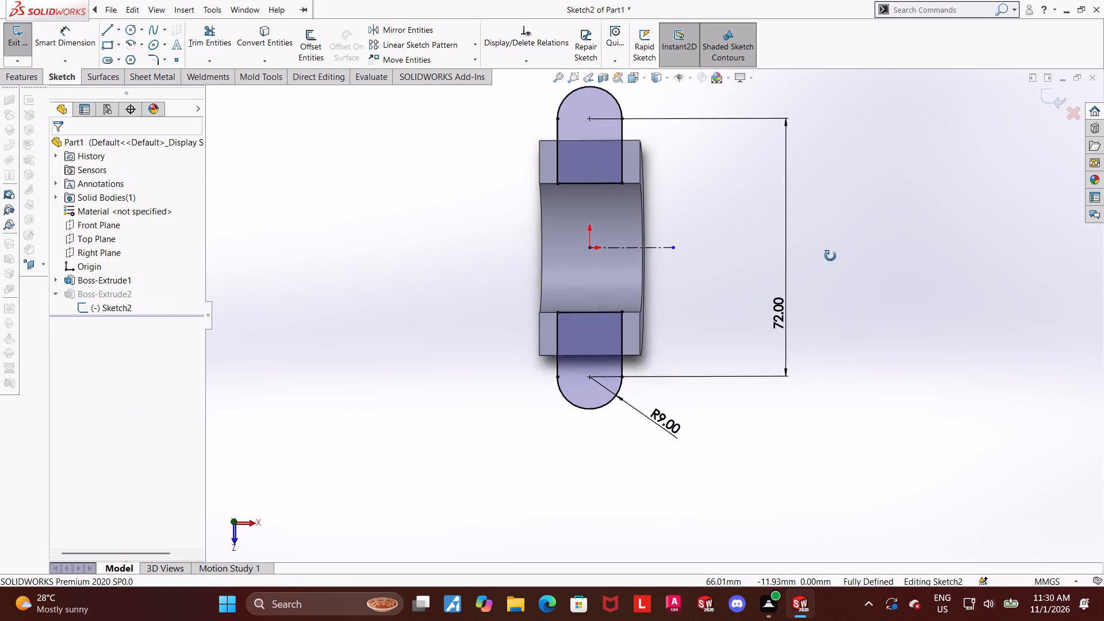
middle_drag(830, 256, 711, 228)
click(1045, 93)
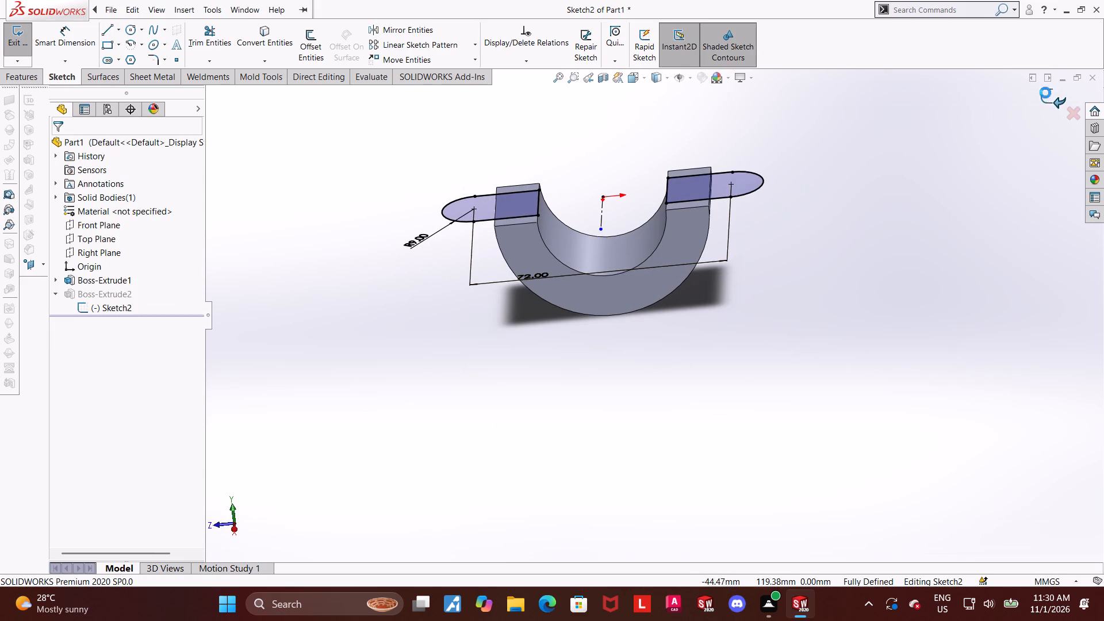
Examine the half-ring and both extended tabs from above, below, the side and in isometric view.
middle_drag(848, 217, 865, 237)
scroll(611, 213, down, 3)
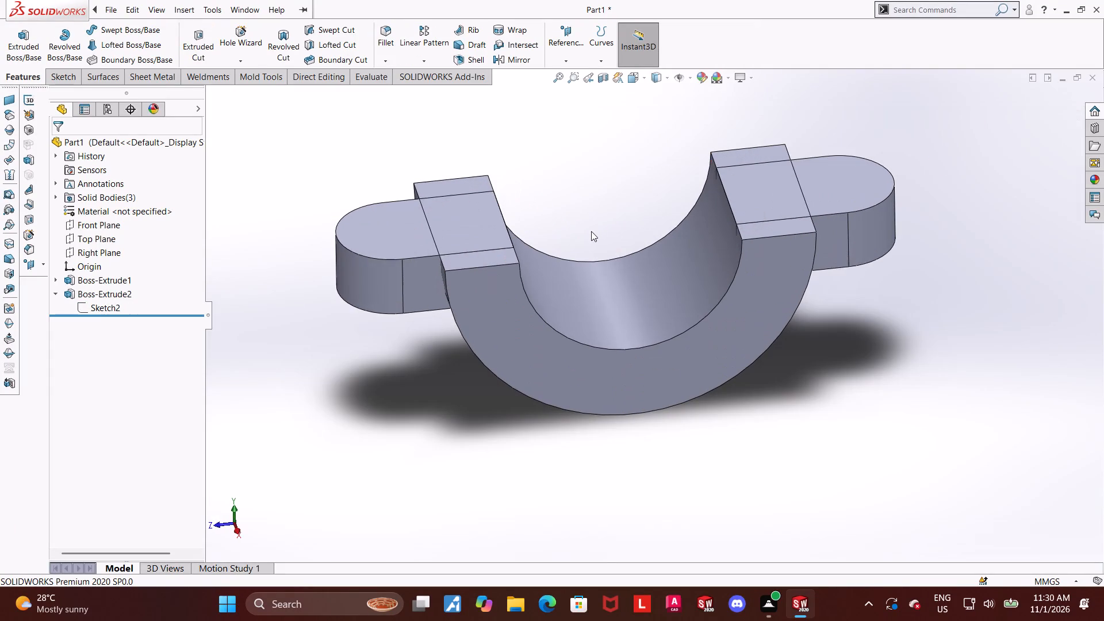
middle_drag(591, 231, 591, 303)
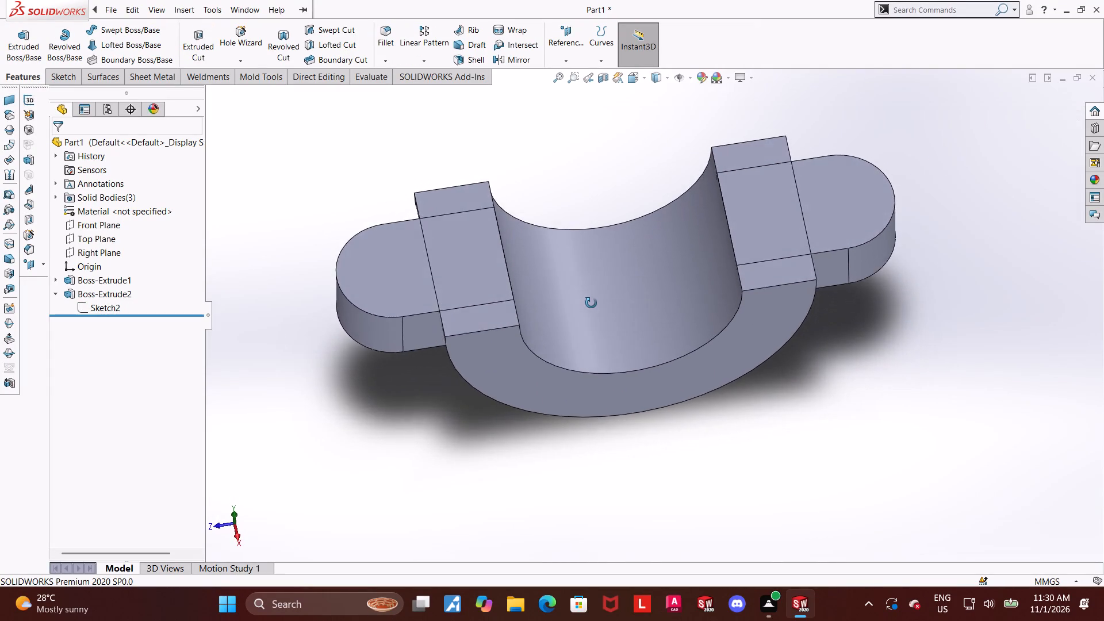
middle_drag(591, 303, 622, 158)
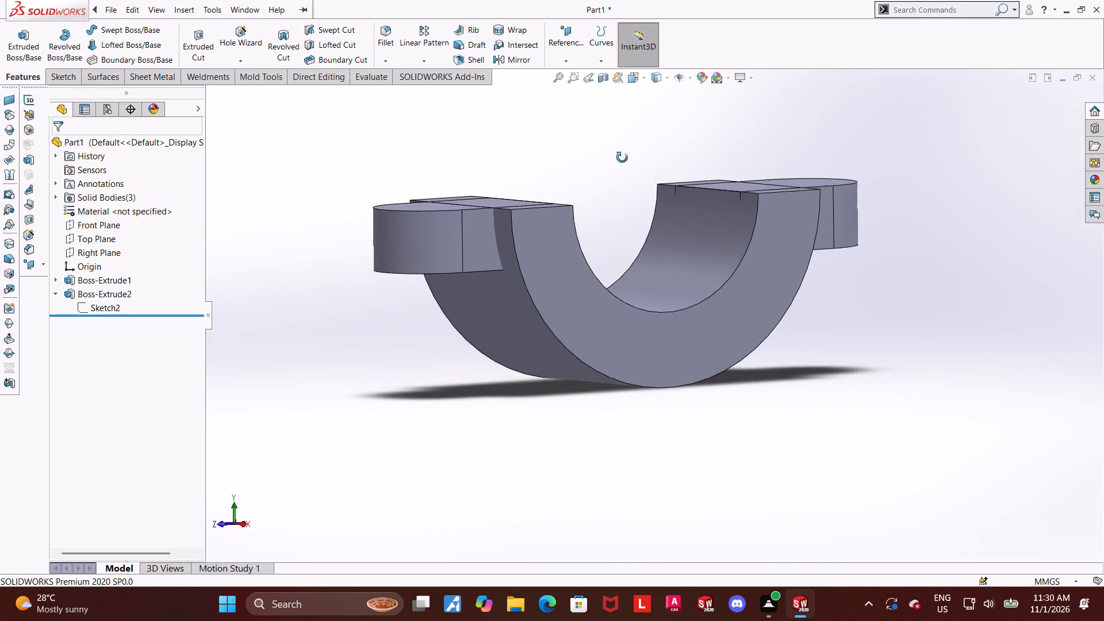
middle_drag(622, 158, 625, 159)
scroll(547, 200, down, 5)
middle_drag(469, 262, 473, 314)
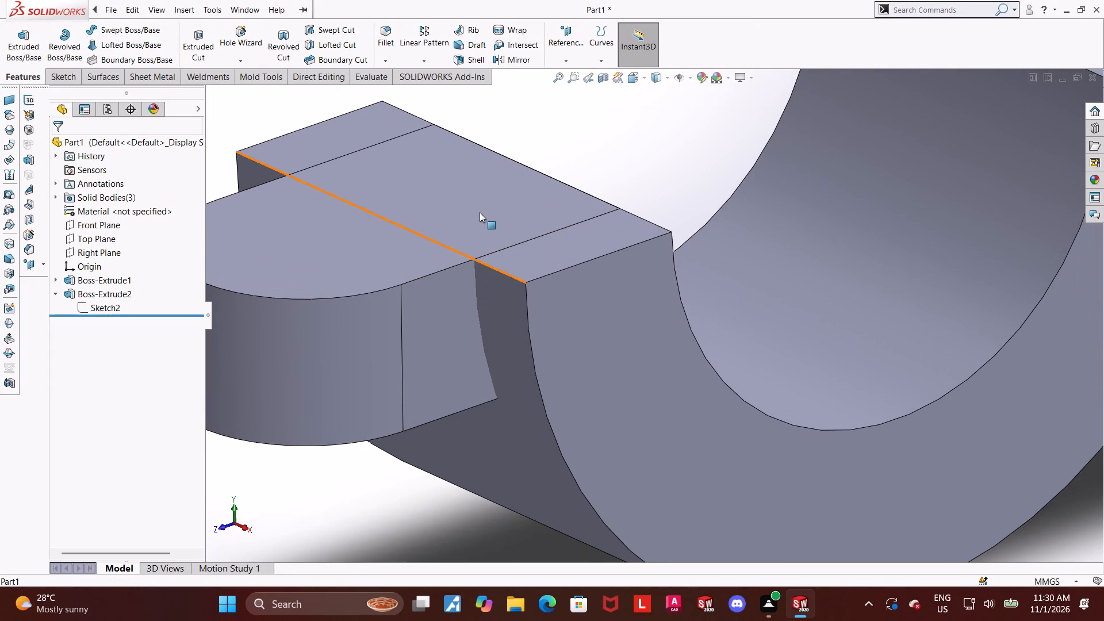
click(480, 212)
scroll(480, 212, up, 3)
key(Escape)
key(Escape)
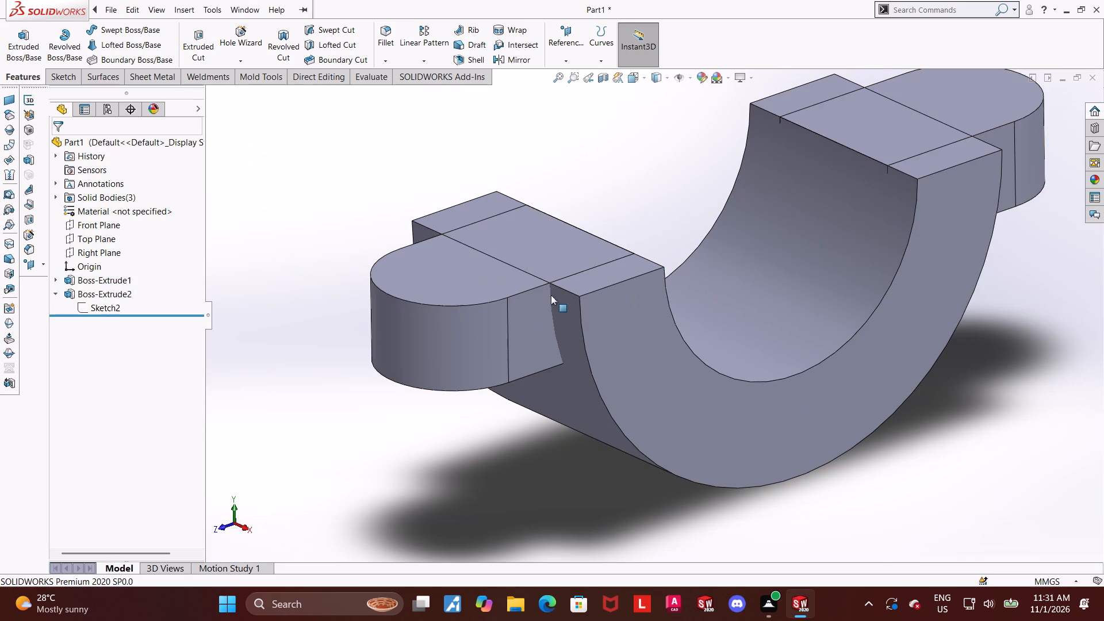
middle_drag(626, 329, 591, 213)
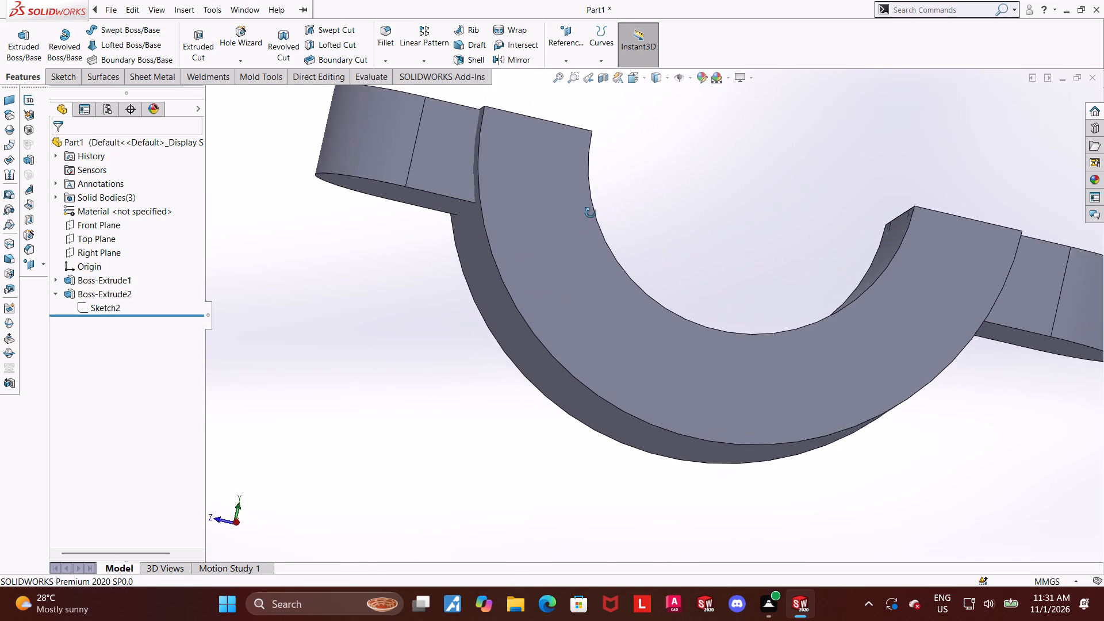
middle_drag(591, 213, 638, 191)
scroll(642, 223, up, 3)
click(654, 75)
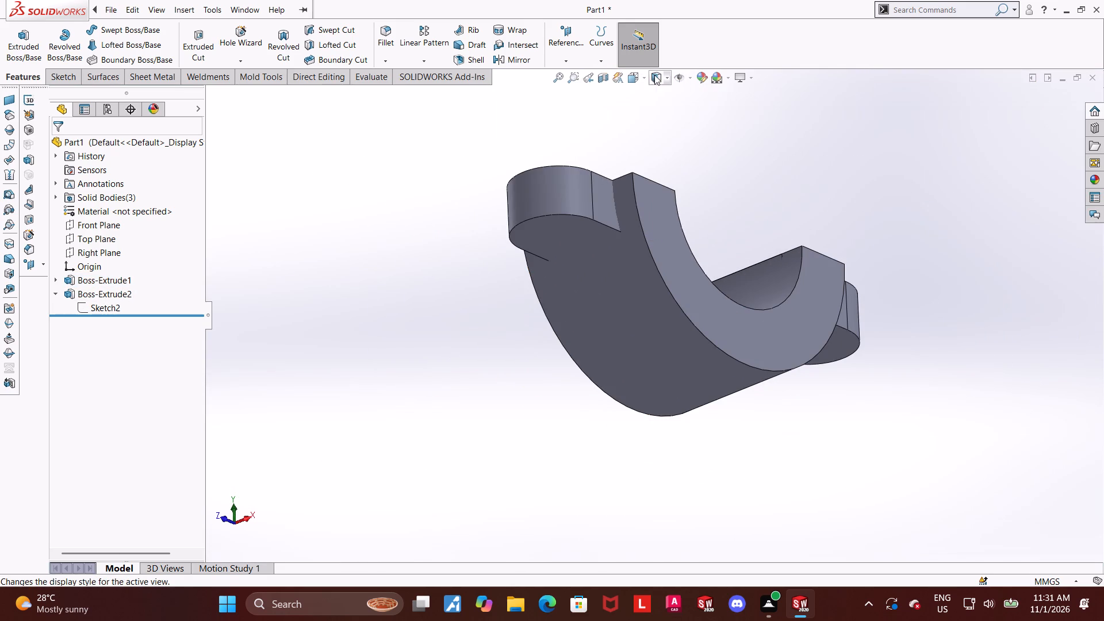
click(773, 168)
middle_drag(758, 171, 693, 191)
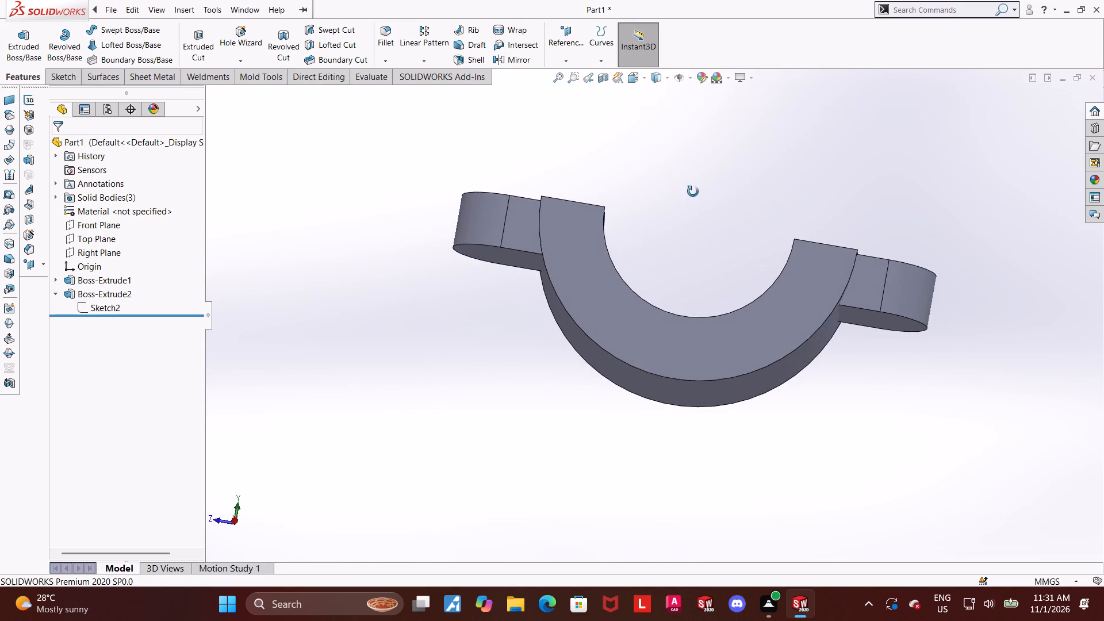
middle_drag(693, 191, 722, 106)
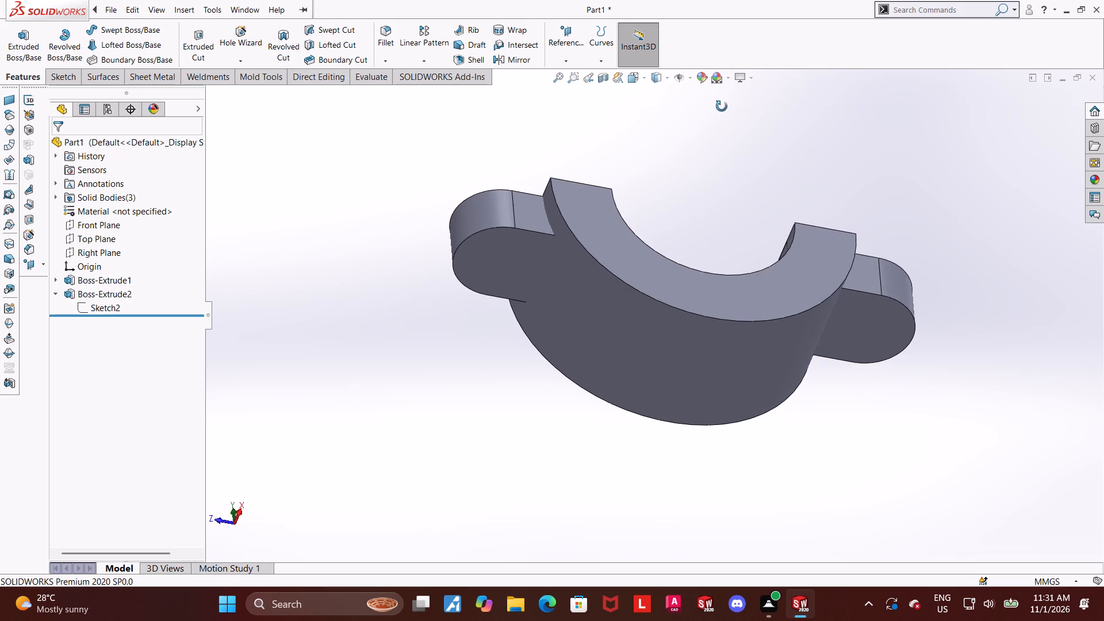
middle_drag(722, 106, 700, 204)
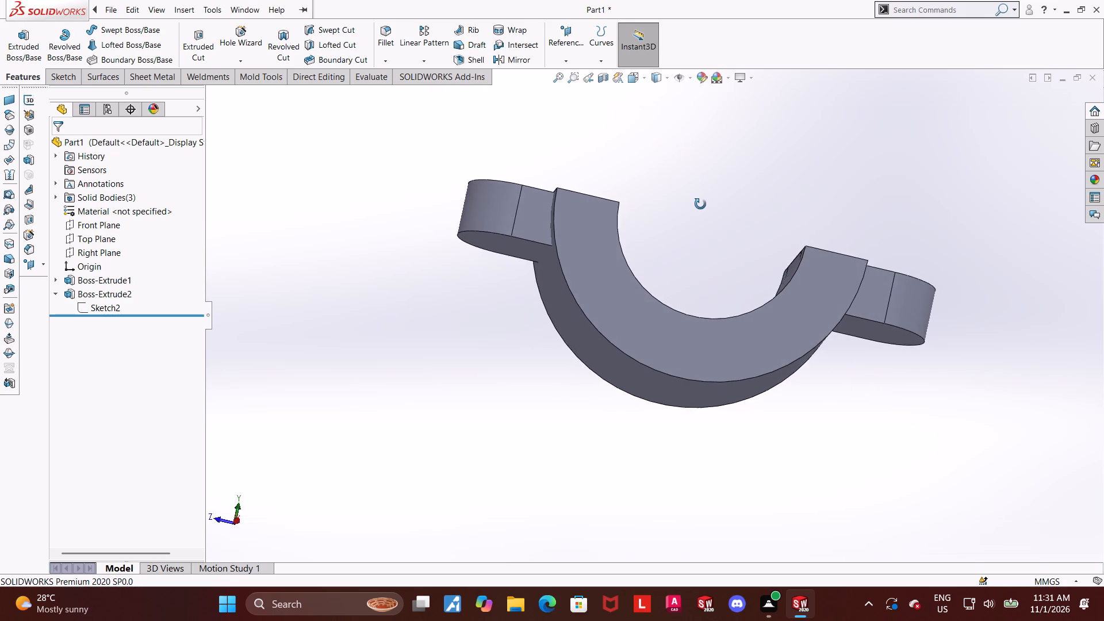
middle_drag(700, 204, 773, 337)
key(ctrl+7)
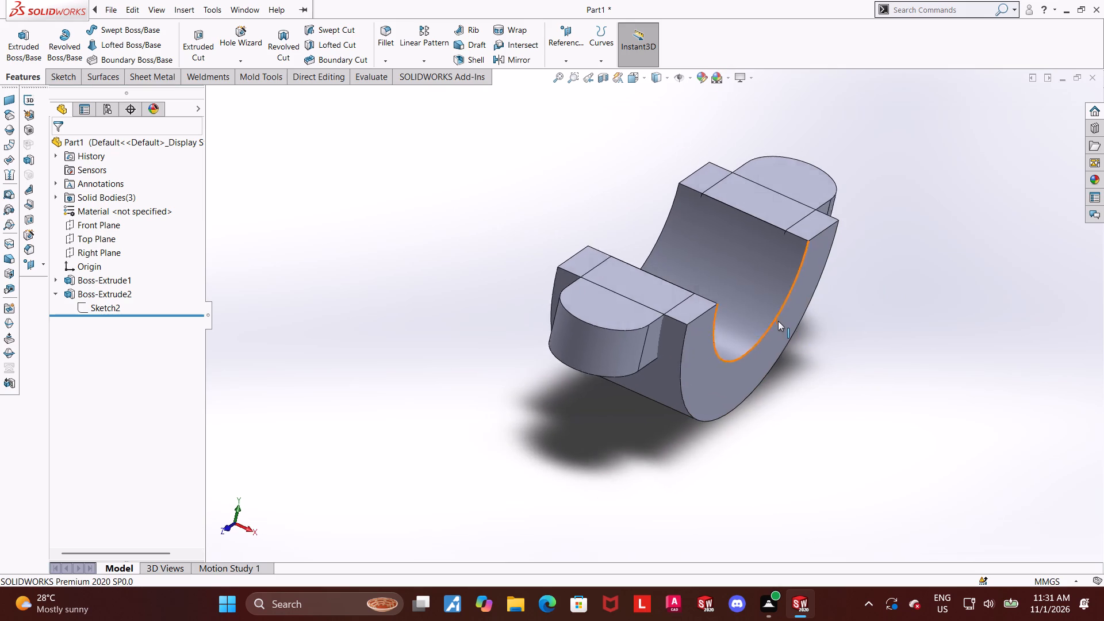
scroll(731, 243, down, 1)
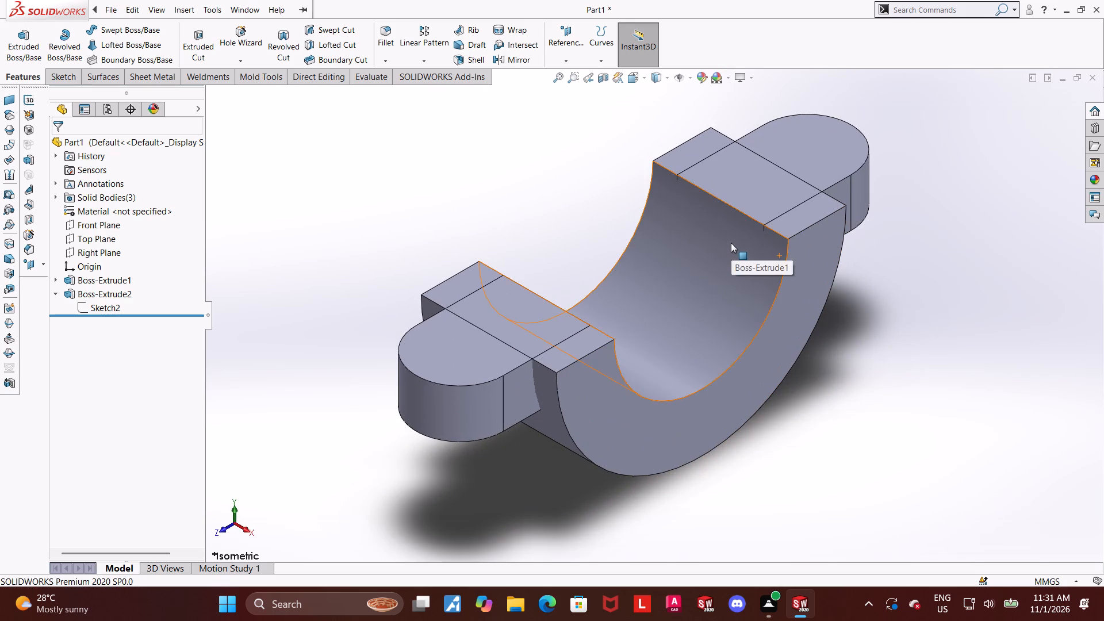
scroll(731, 243, up, 1)
click(662, 78)
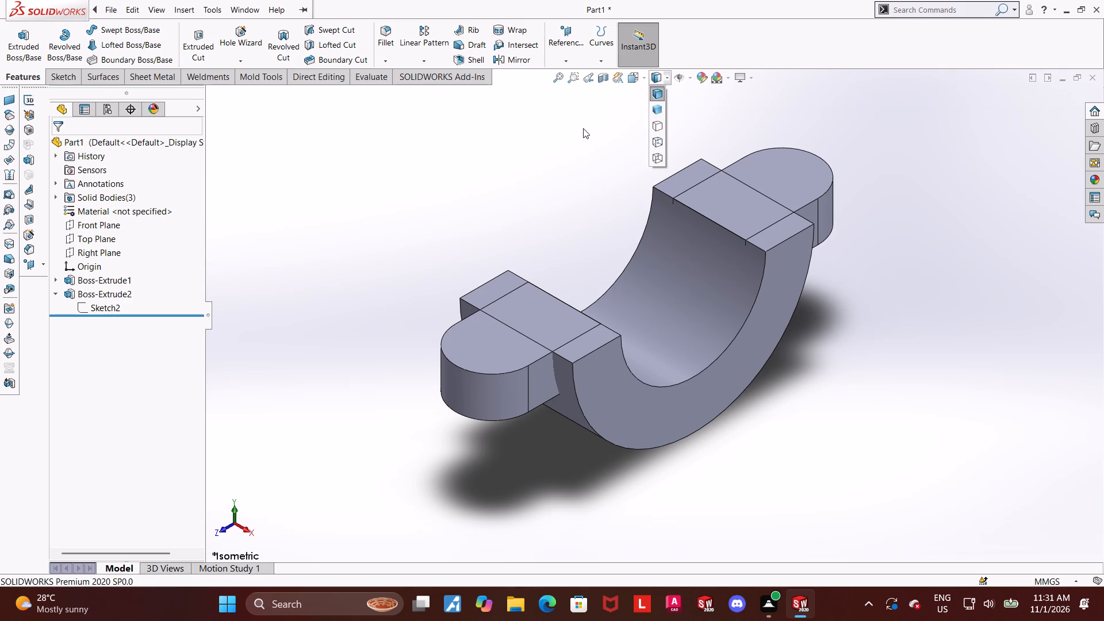
click(584, 128)
click(632, 78)
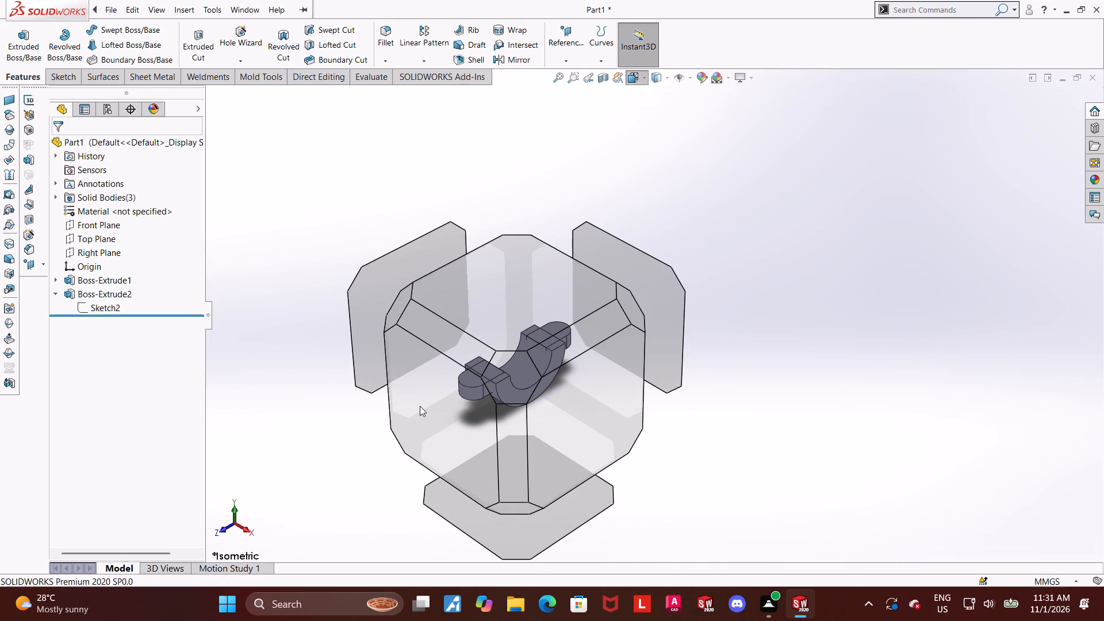
click(420, 406)
scroll(696, 416, up, 5)
middle_drag(807, 361, 827, 461)
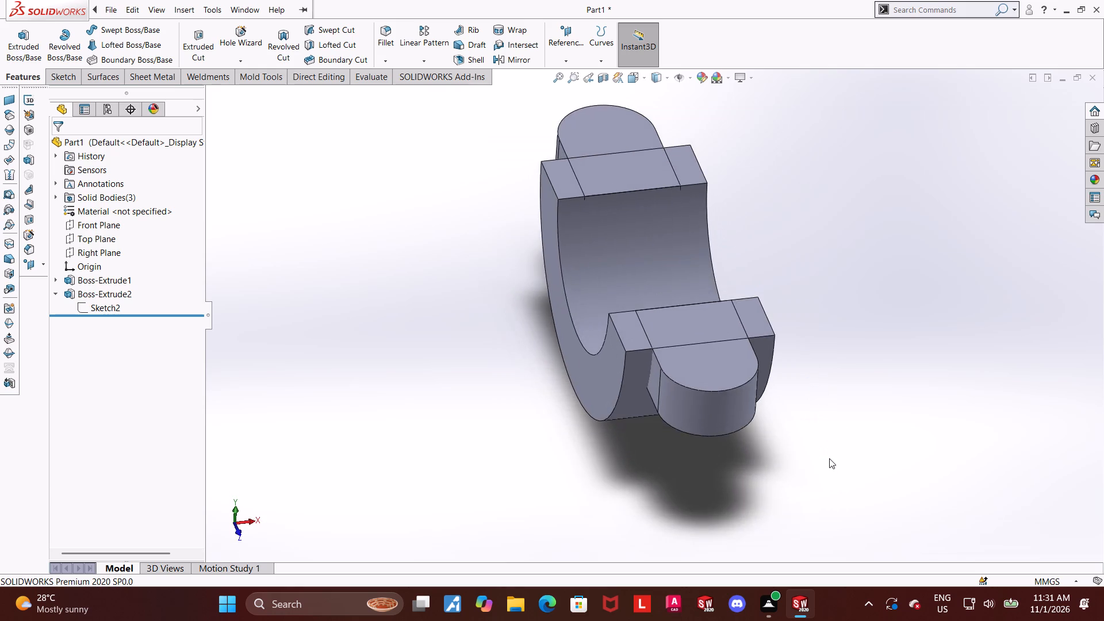
scroll(828, 455, up, 4)
scroll(829, 386, down, 1)
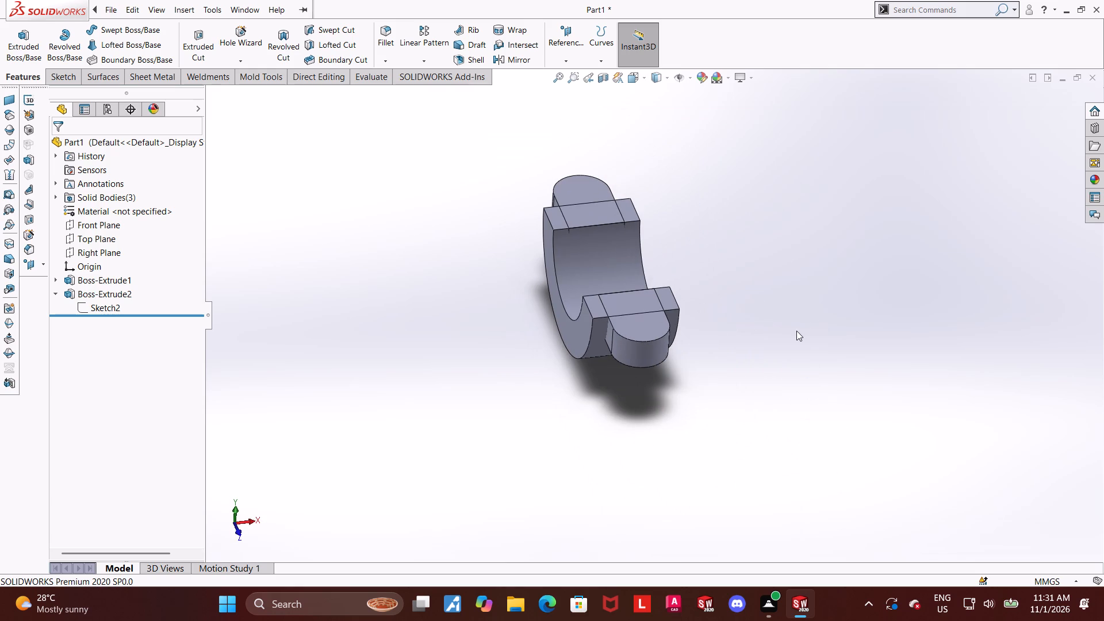
Change the half-ring profile sketch's plane from the Right Plane to the Front Plane.
click(57, 277)
click(92, 292)
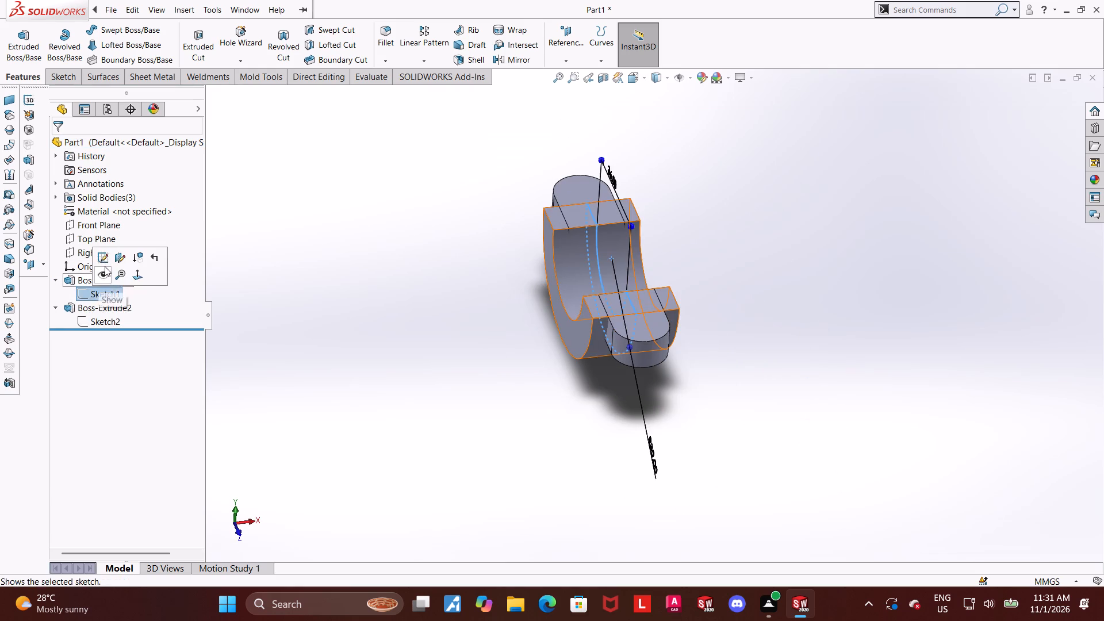
click(117, 258)
scroll(478, 376, up, 2)
middle_drag(484, 349, 538, 283)
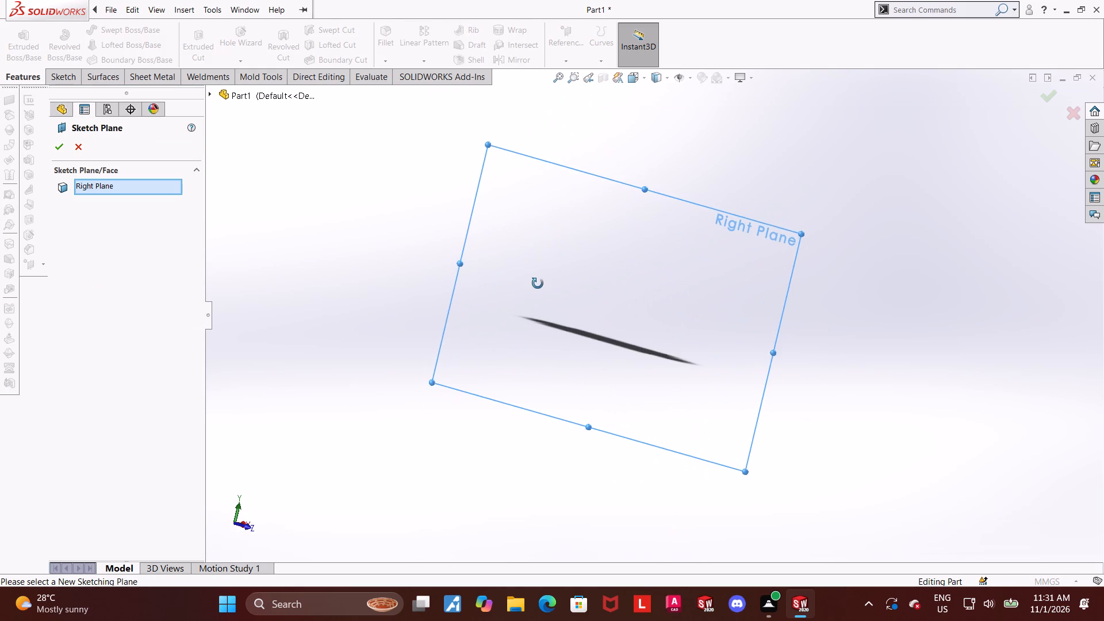
middle_drag(538, 283, 536, 283)
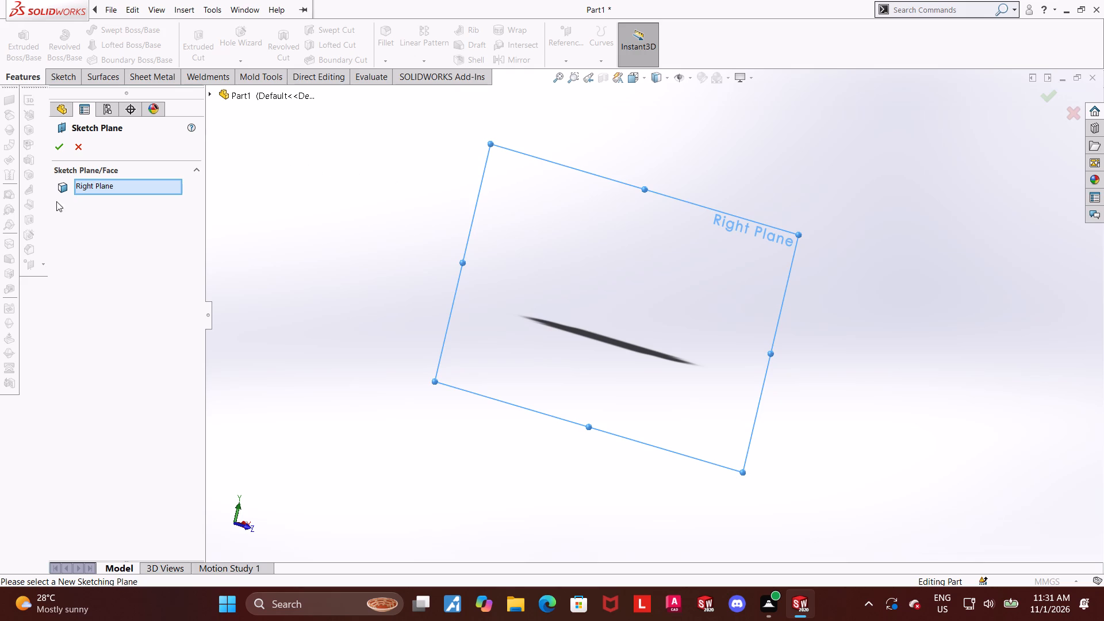
right_click(101, 188)
click(121, 217)
click(212, 89)
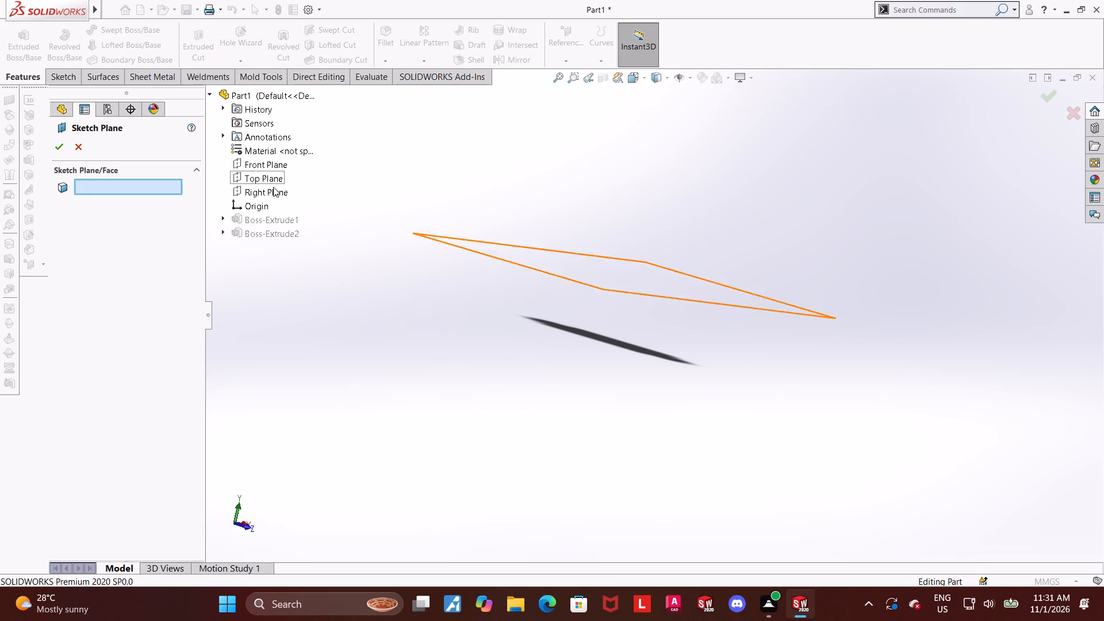
click(259, 167)
click(59, 140)
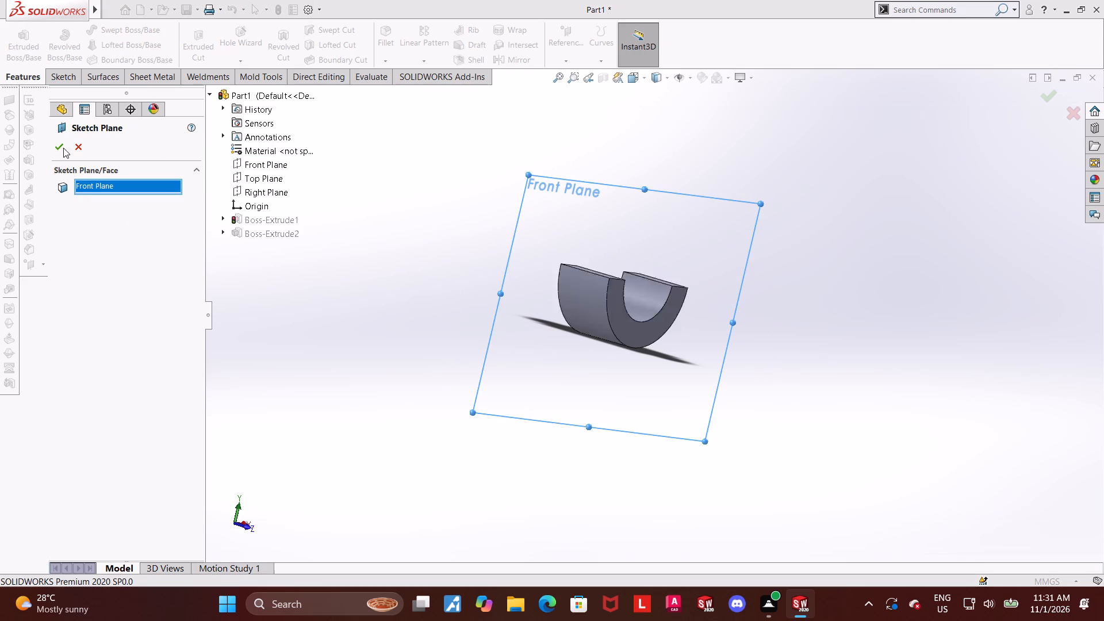
click(537, 306)
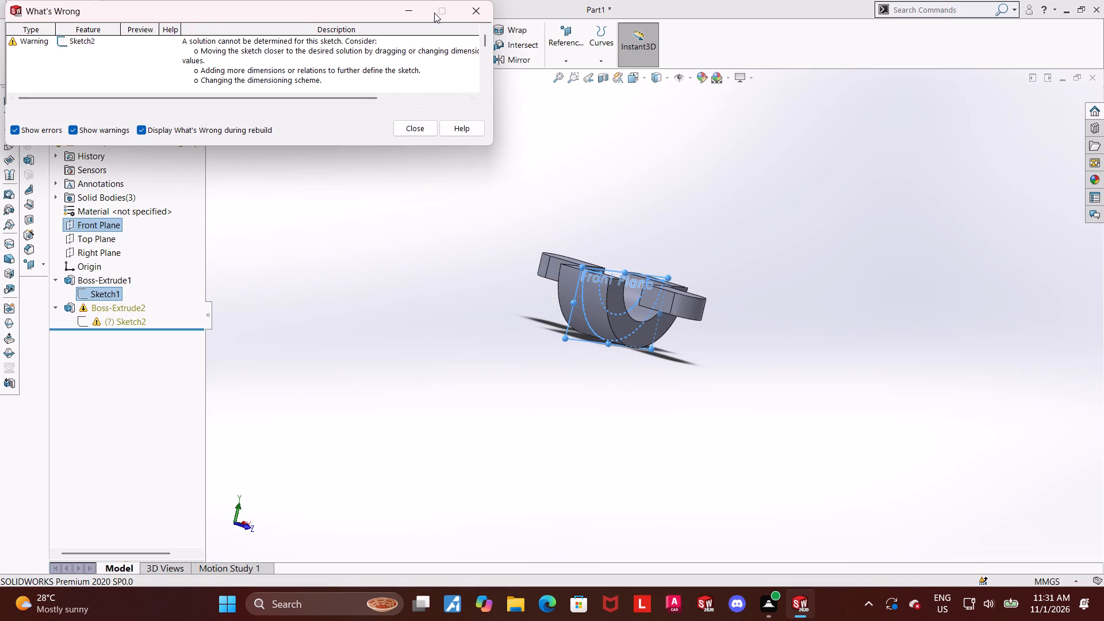
click(470, 9)
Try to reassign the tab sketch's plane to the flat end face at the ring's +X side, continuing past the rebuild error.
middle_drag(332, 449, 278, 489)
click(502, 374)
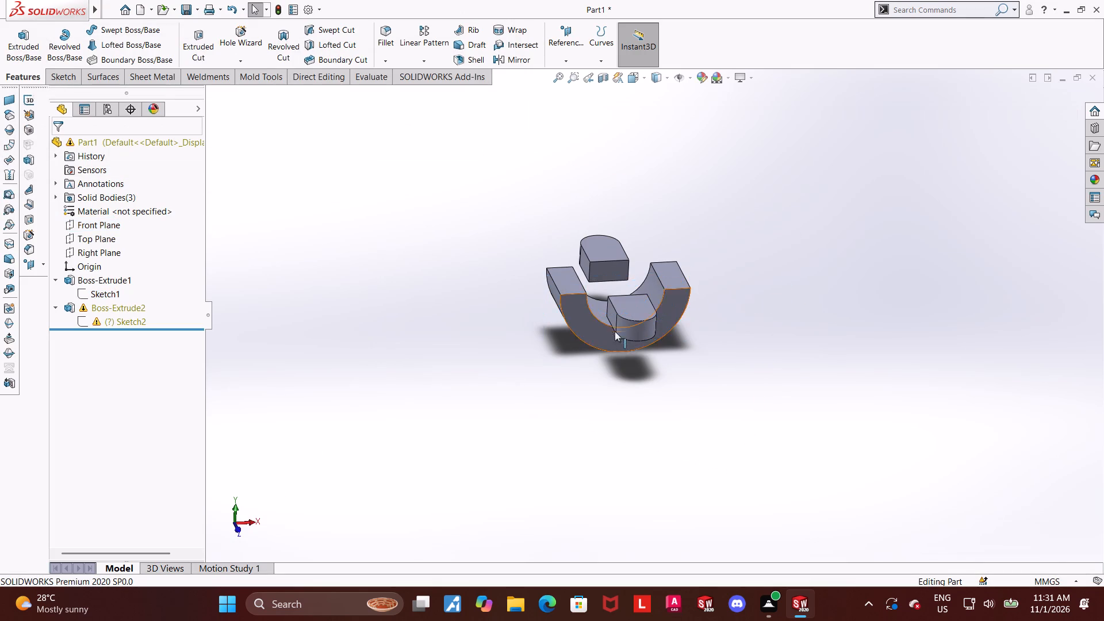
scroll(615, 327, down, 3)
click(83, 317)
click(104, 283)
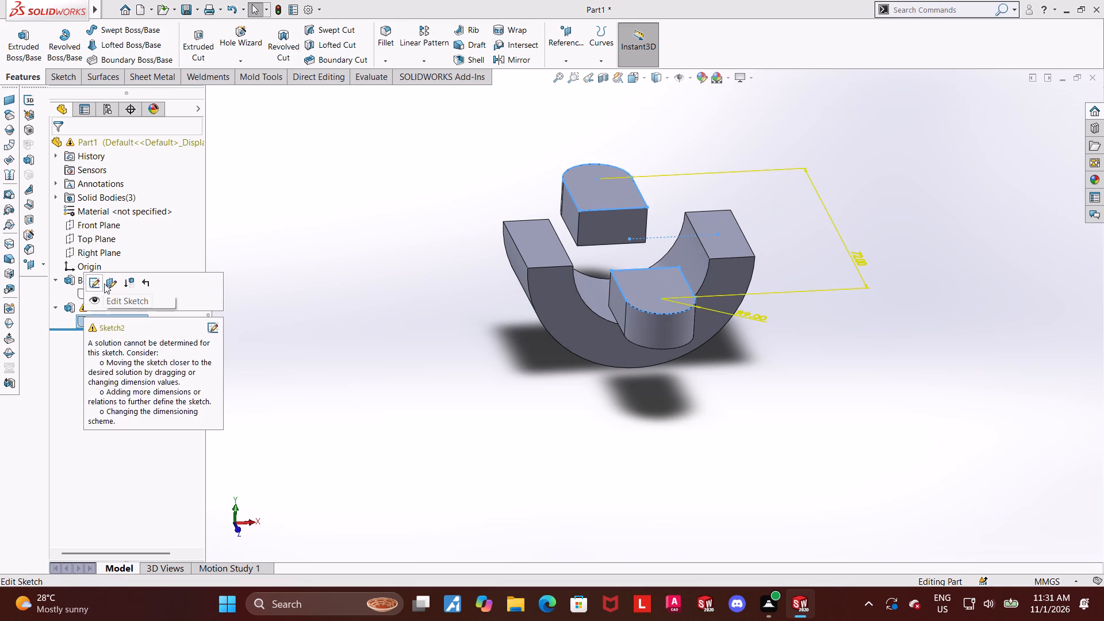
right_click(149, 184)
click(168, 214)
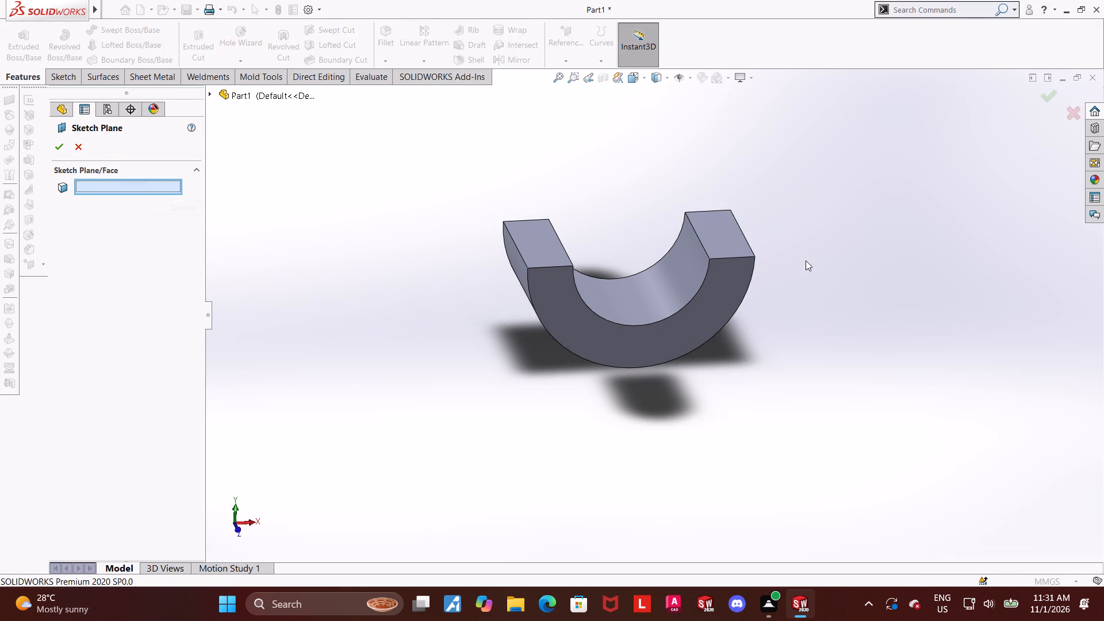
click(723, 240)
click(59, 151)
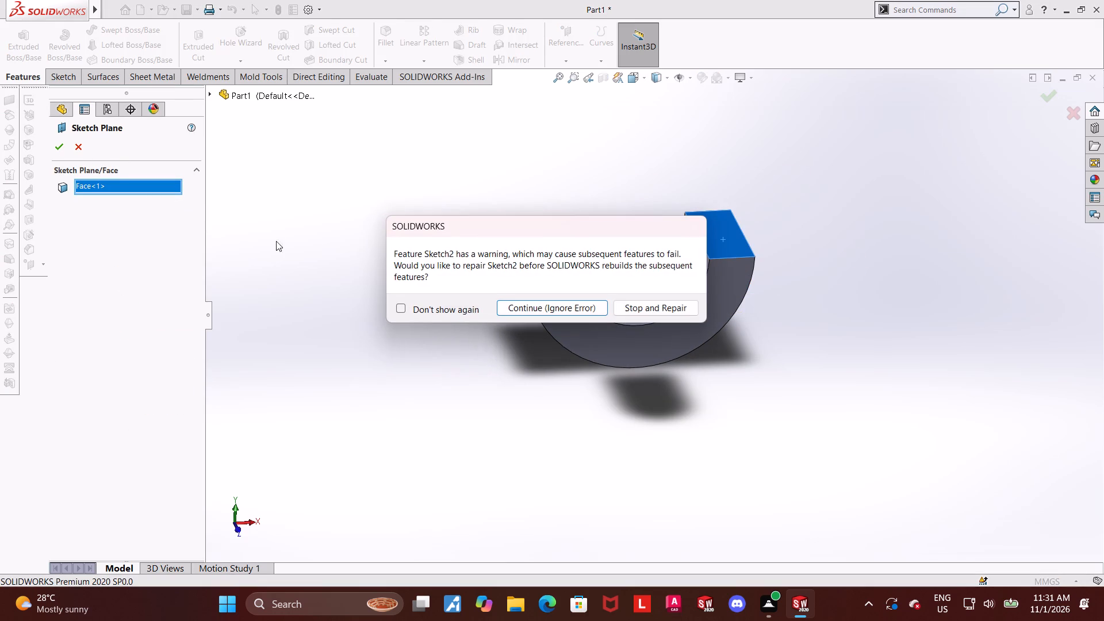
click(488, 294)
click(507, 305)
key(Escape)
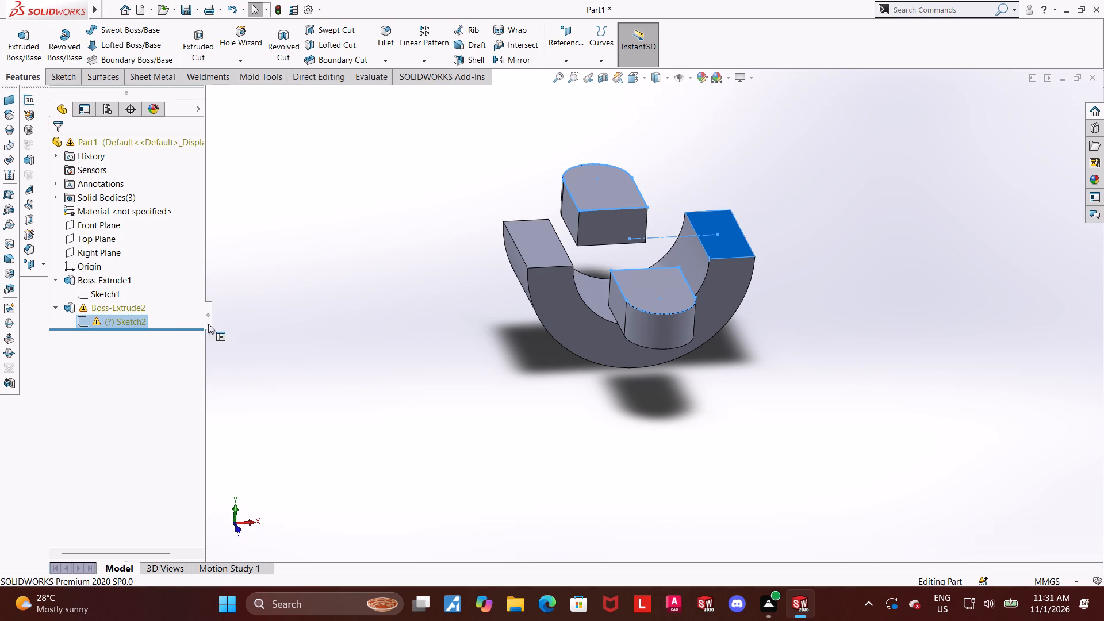
Reassign the tab sketch's plane to the ring's opposite flat end face, on the -X side, continuing past the rebuild error.
right_click(81, 318)
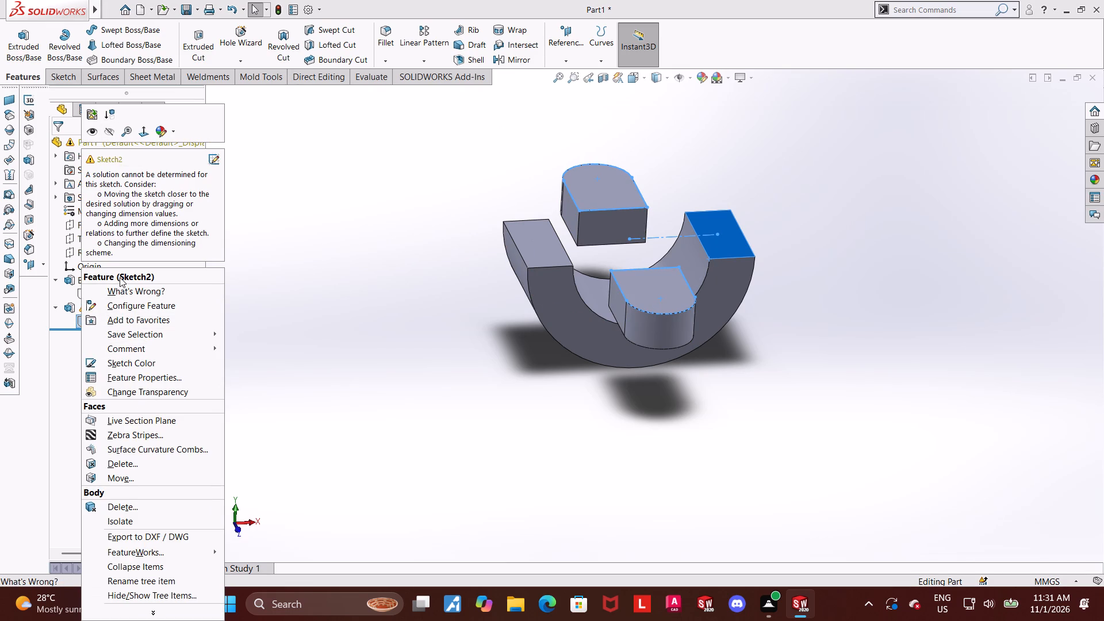
key(Escape)
key(Escape)
right_click(106, 317)
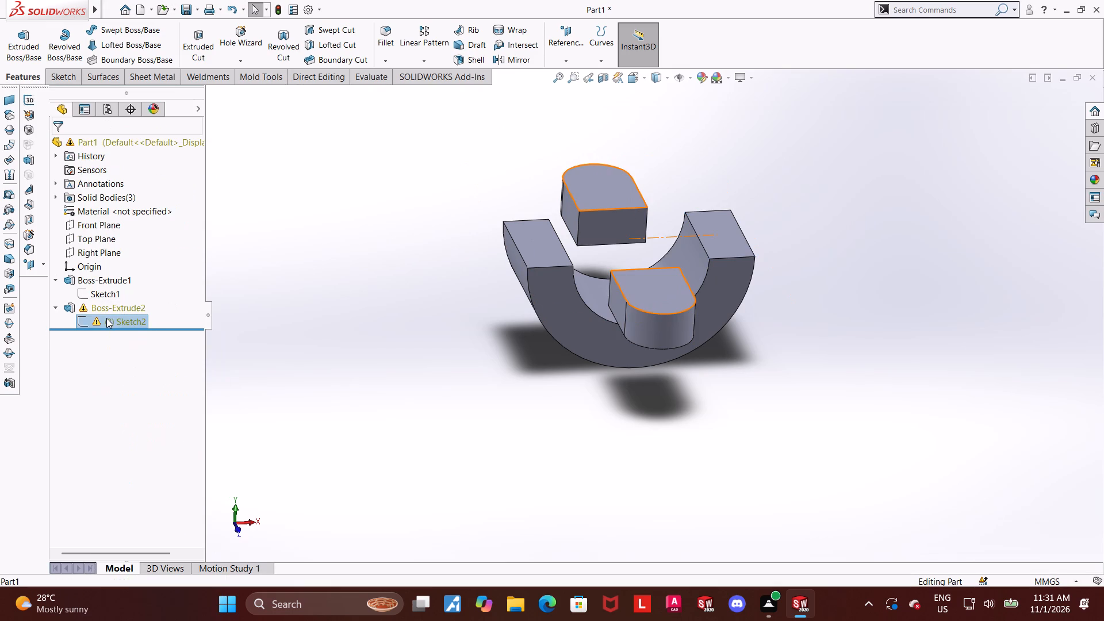
click(133, 164)
right_click(129, 196)
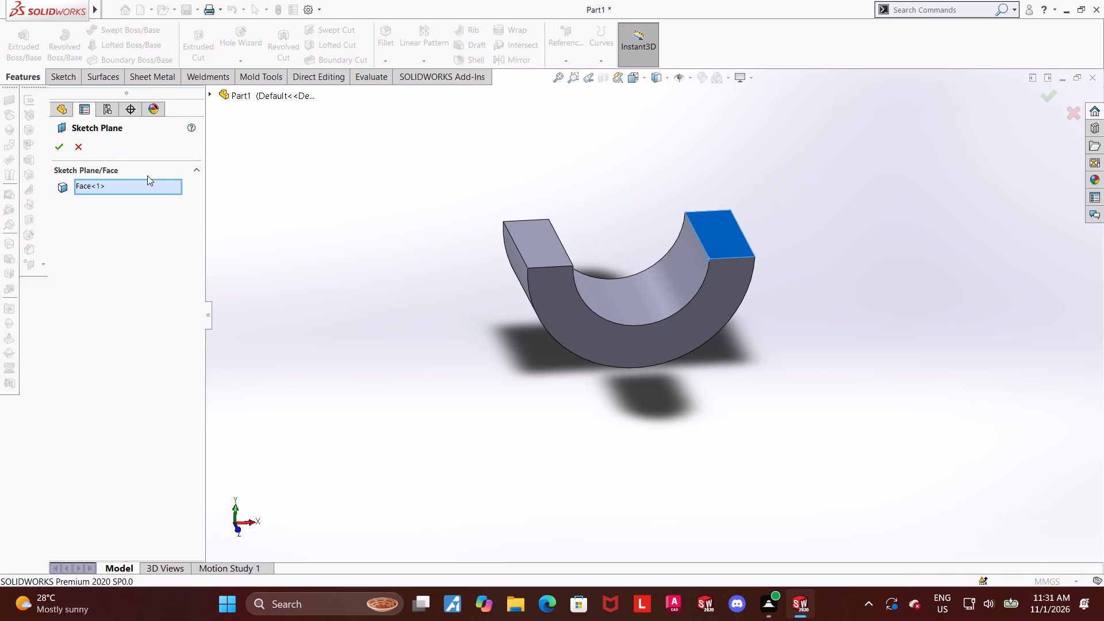
right_click(145, 182)
click(156, 203)
click(534, 246)
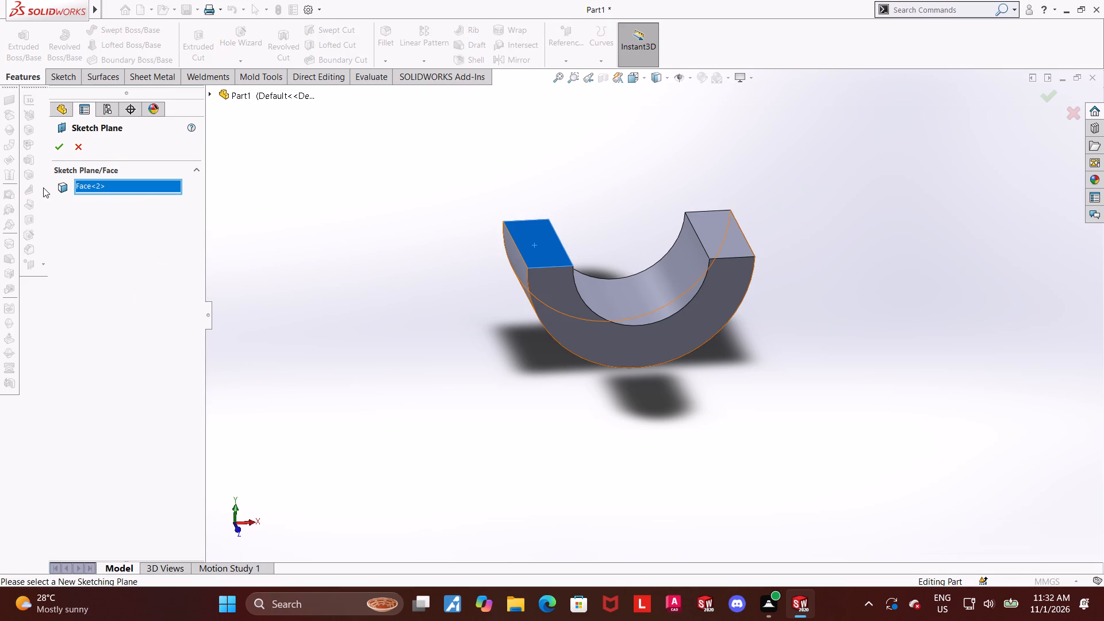
click(60, 143)
click(530, 302)
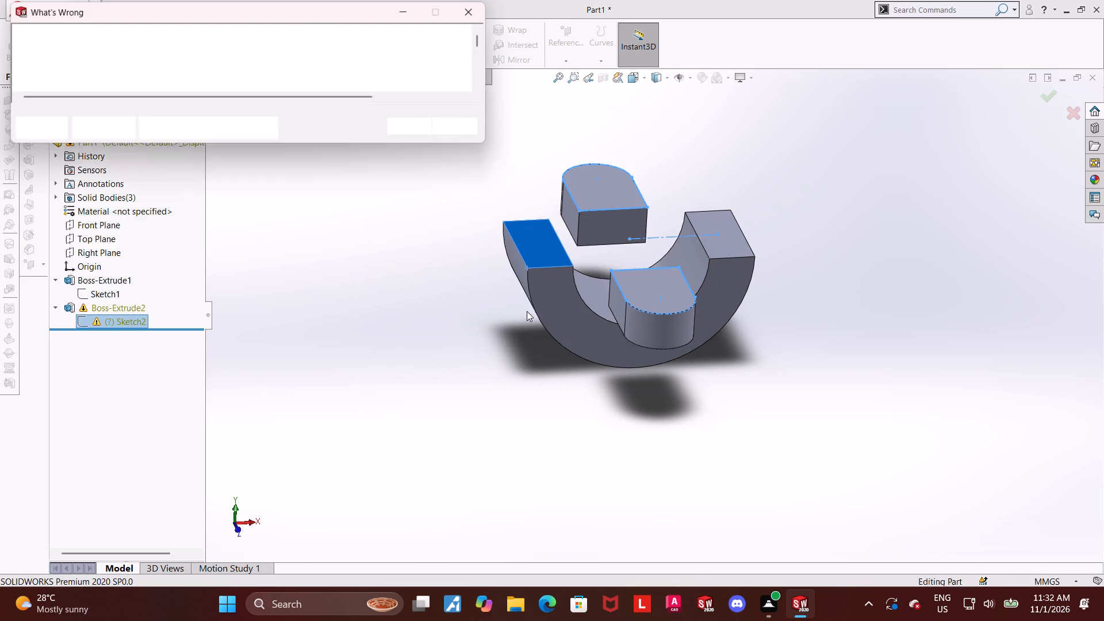
key(Escape)
key(Escape)
Delete the tab extrusion Boss-Extrude2 while keeping its sketch.
right_click(98, 305)
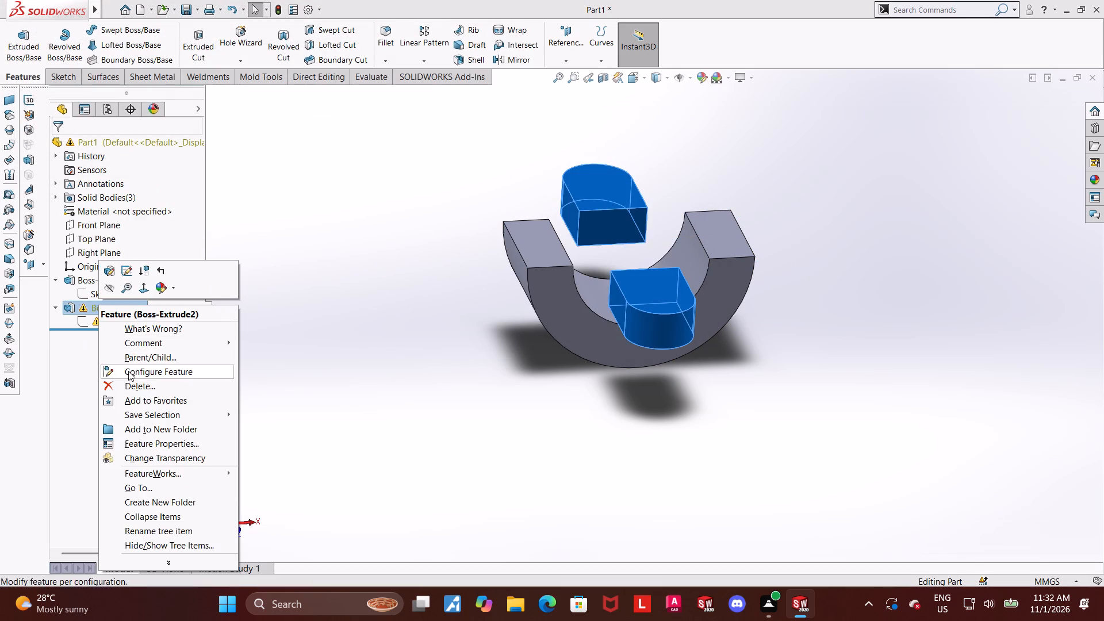
click(129, 386)
click(619, 228)
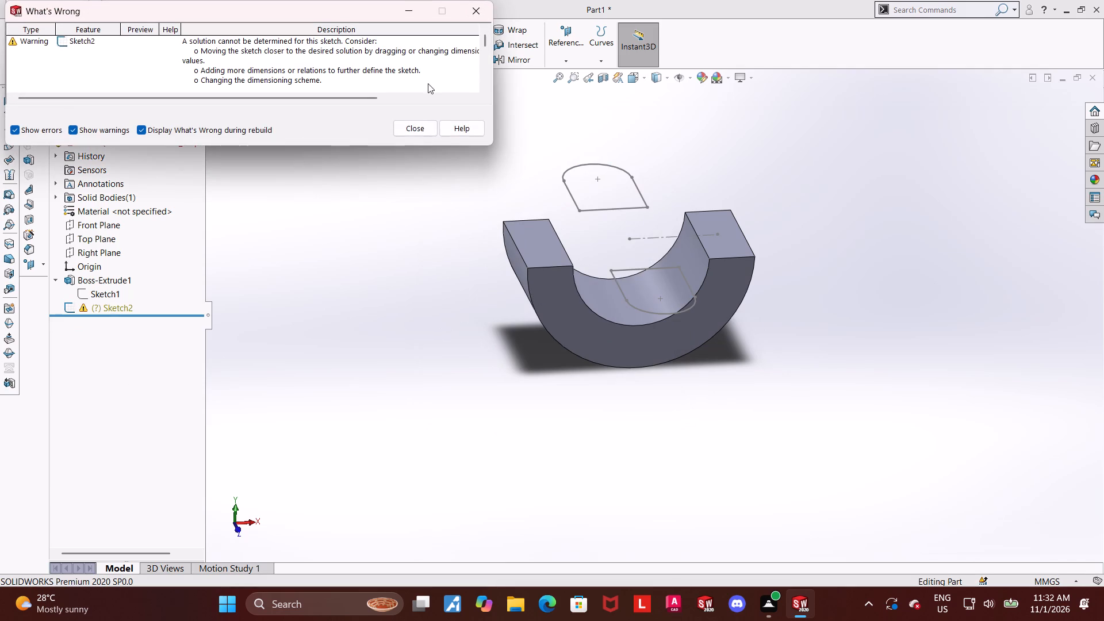
click(471, 18)
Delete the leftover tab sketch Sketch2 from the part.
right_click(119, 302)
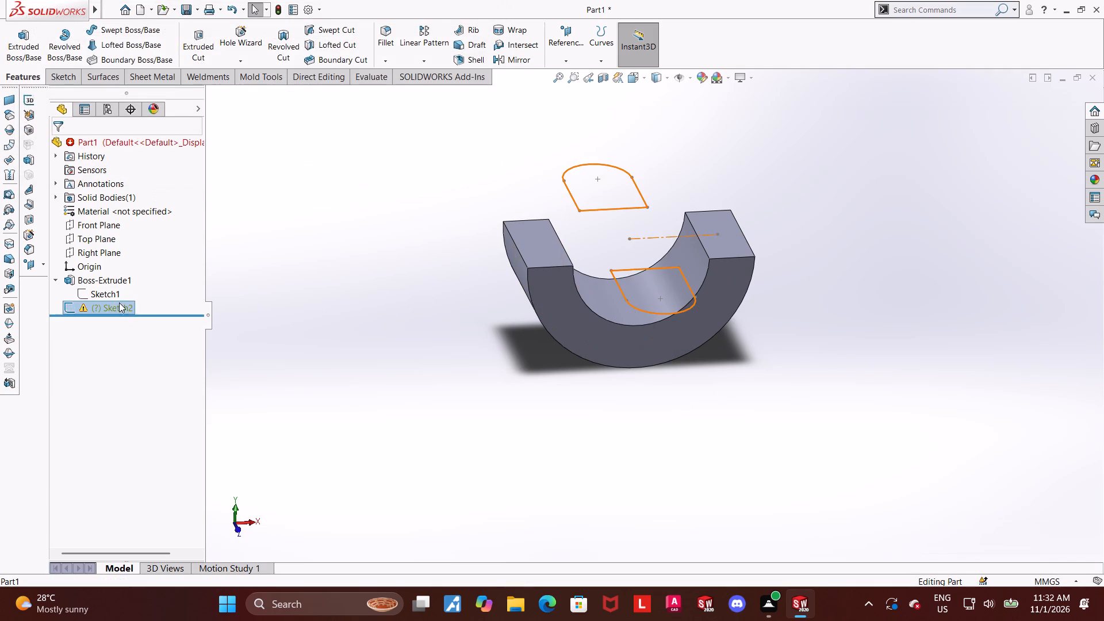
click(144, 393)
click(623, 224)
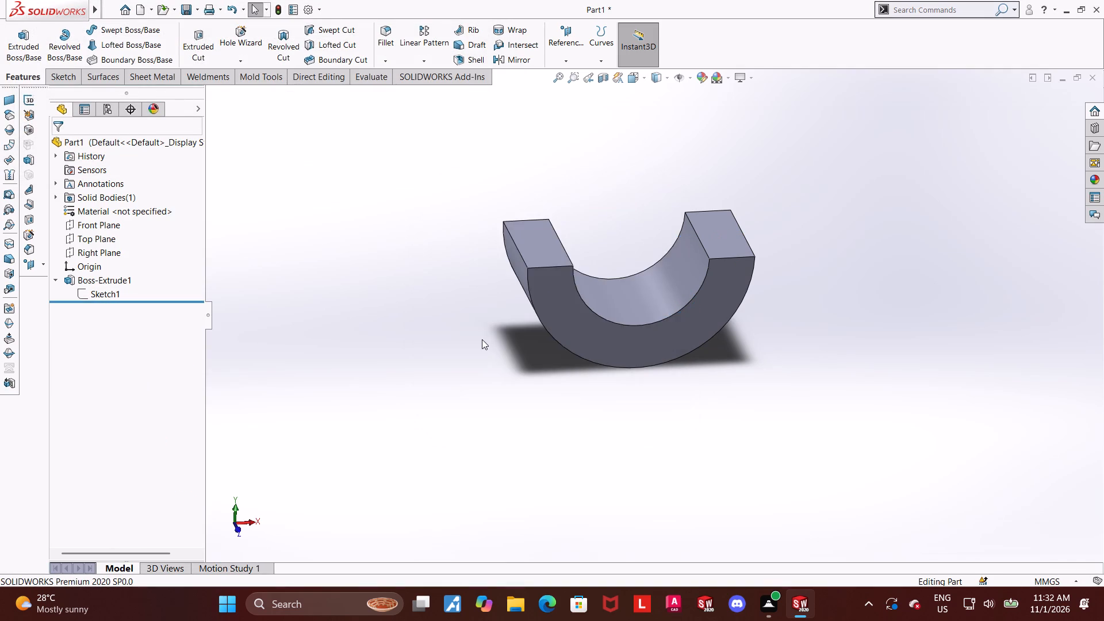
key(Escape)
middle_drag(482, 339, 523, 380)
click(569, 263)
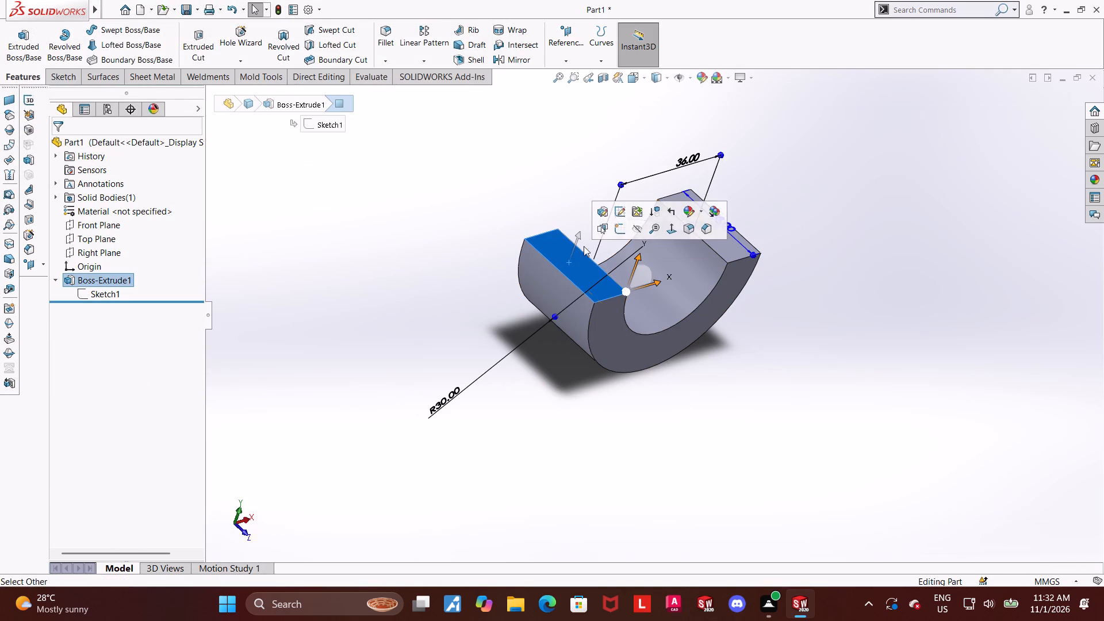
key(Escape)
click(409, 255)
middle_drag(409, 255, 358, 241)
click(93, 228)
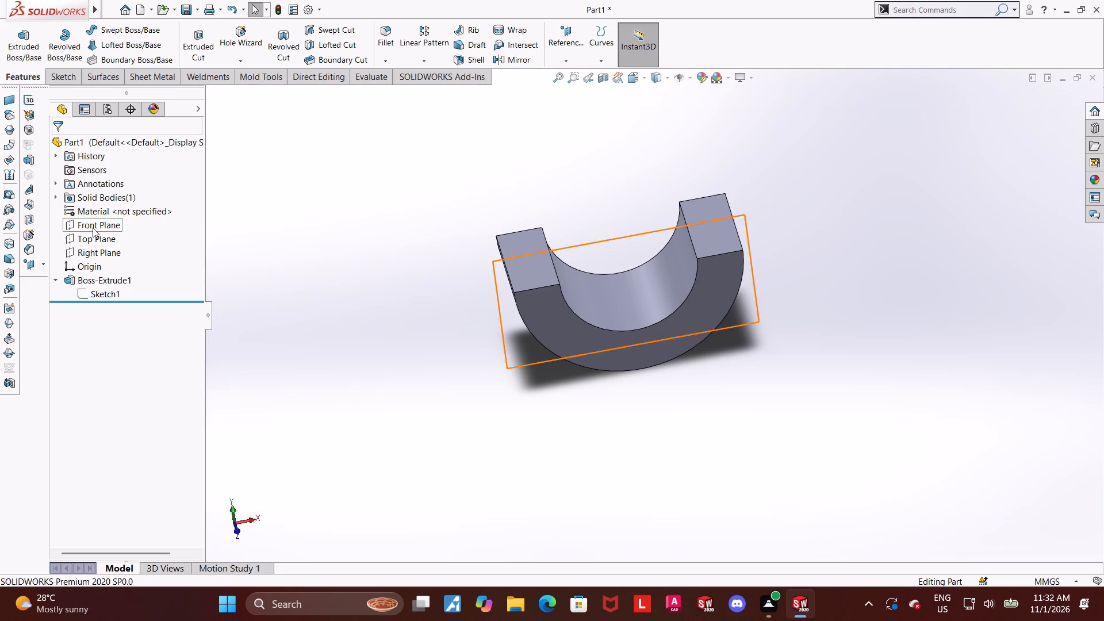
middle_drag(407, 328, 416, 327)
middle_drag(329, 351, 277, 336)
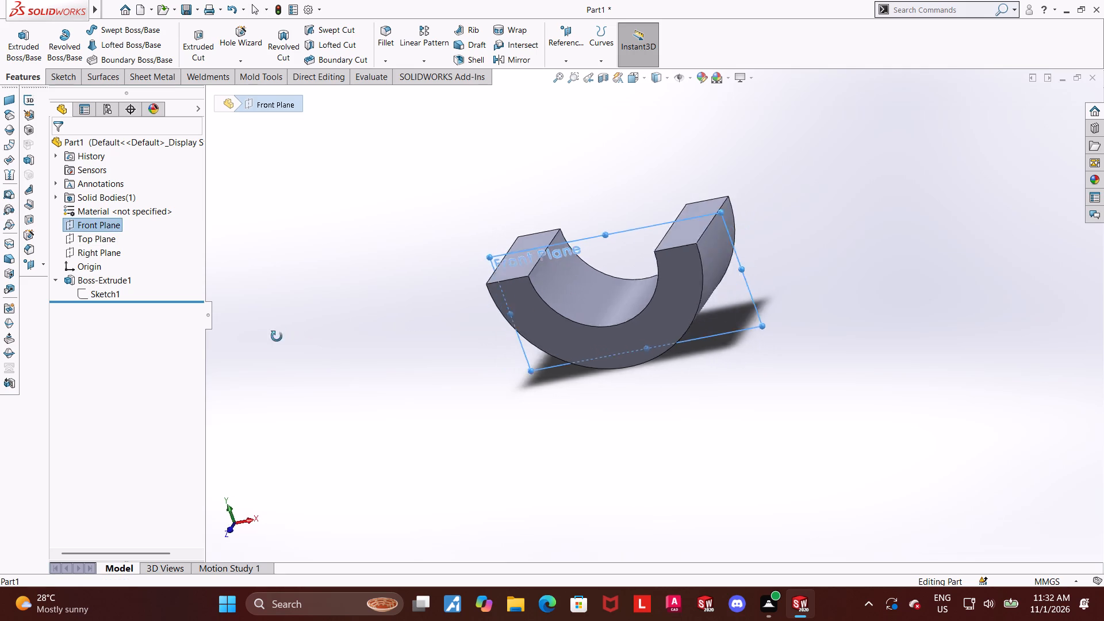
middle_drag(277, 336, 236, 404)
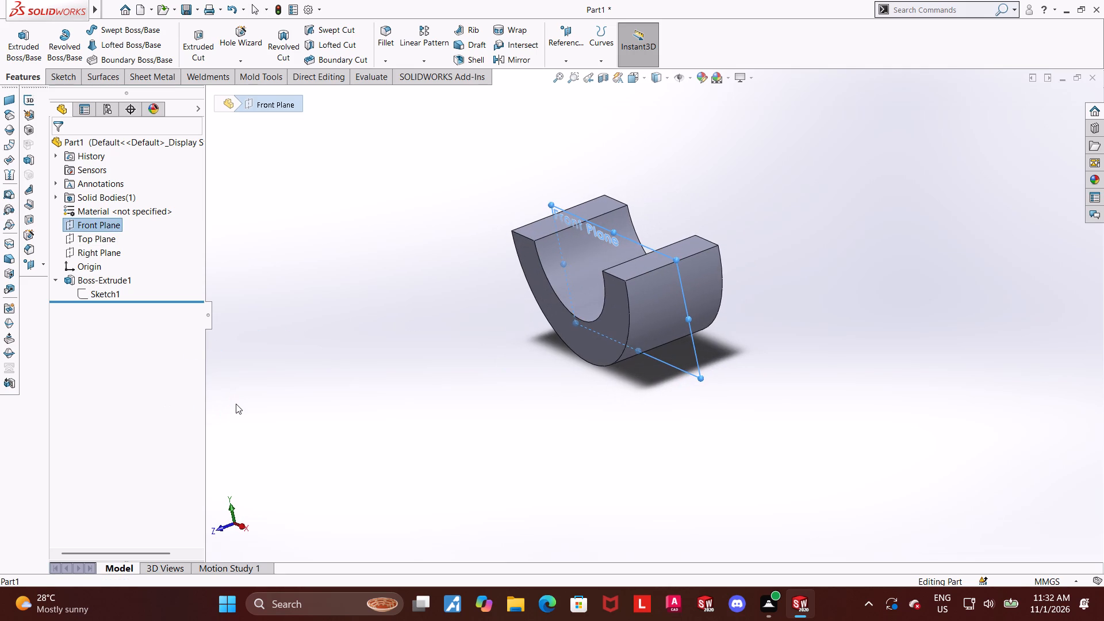
Undo the deletions of the tab sketch and extrusion and the earlier sketch-plane changes, continuing past the rebuild errors.
key(ctrl+z)
key(ctrl+z)
key(ctrl+z)
key(ctrl+z)
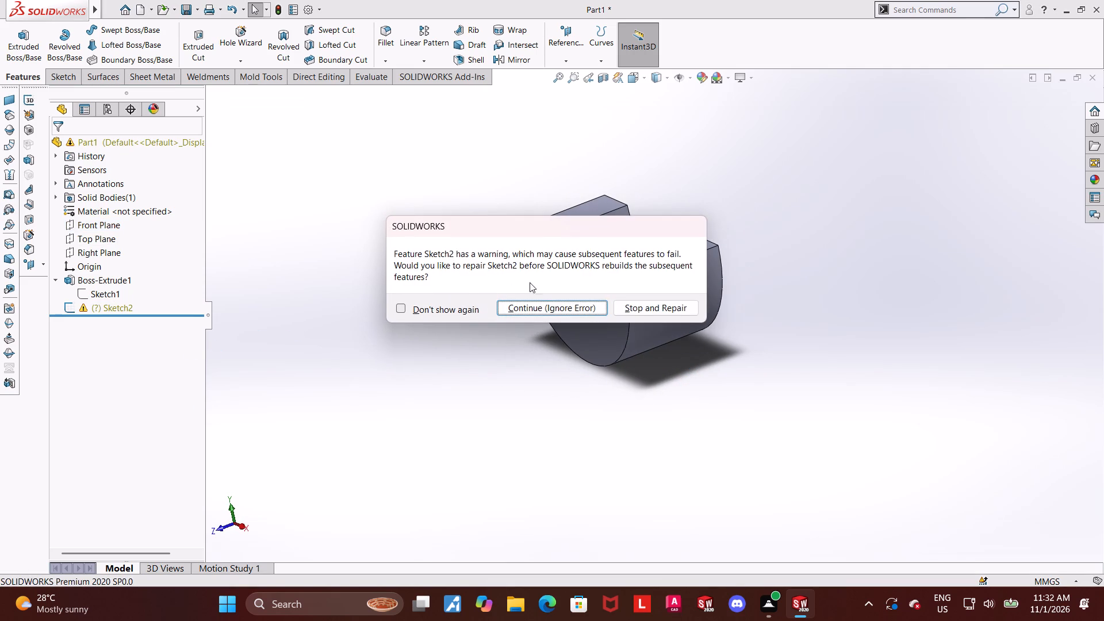
click(539, 305)
key(ctrl+z)
key(ctrl+z)
key(ctrl+z)
key(ctrl+z)
ctrl+click(578, 309)
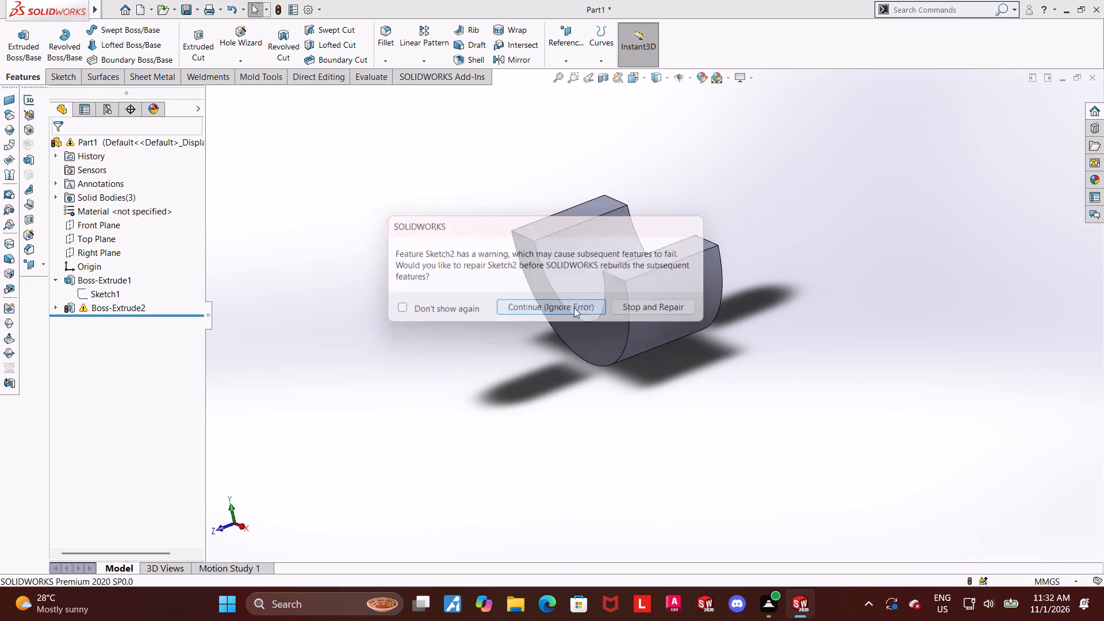
key(ctrl+z)
key(ctrl+z)
key(ctrl+z)
key(ctrl+z)
ctrl+click(523, 312)
key(ctrl+z)
key(ctrl+z)
key(ctrl+z)
key(ctrl+z)
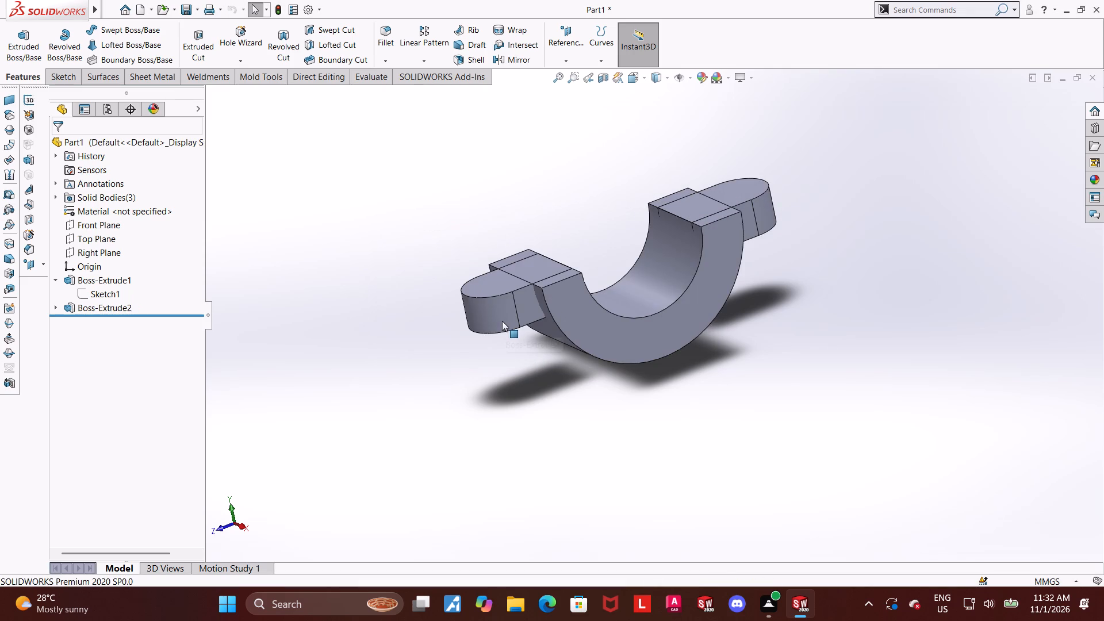
Start a new sketch on the flat top face of the +Z tab and view it face-on.
click(728, 388)
middle_drag(721, 340, 588, 436)
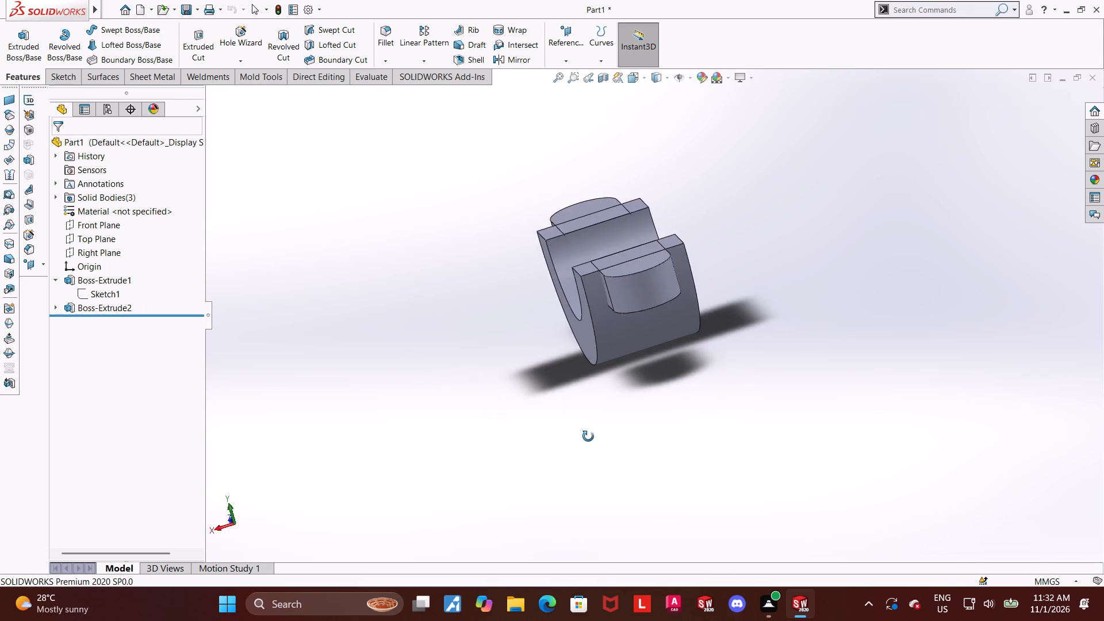
middle_drag(588, 436, 602, 446)
key(Escape)
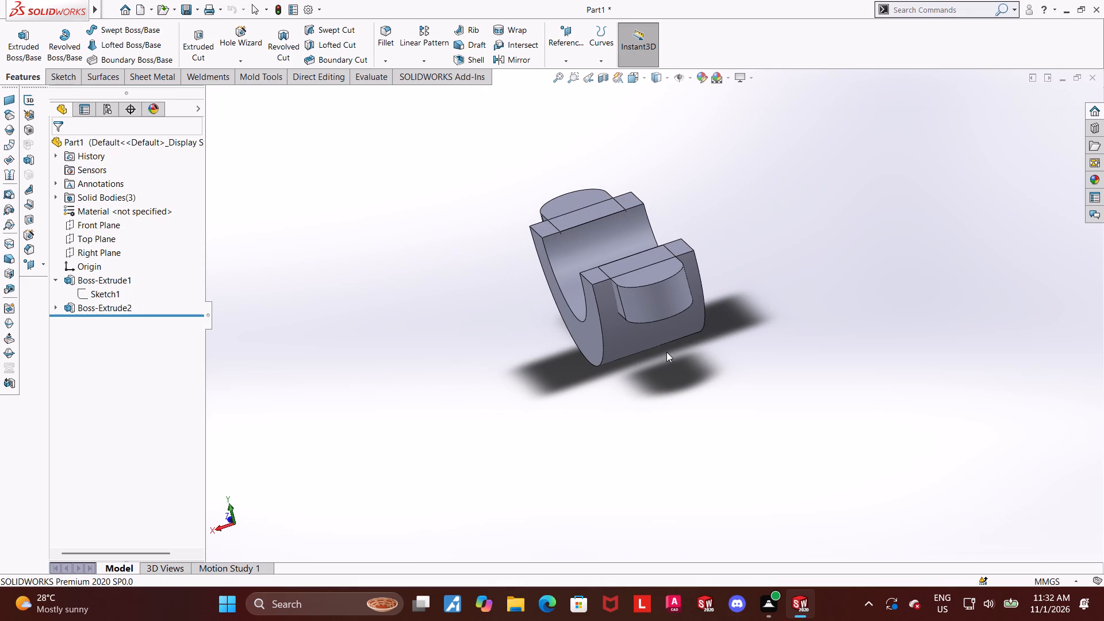
middle_drag(680, 358, 731, 408)
scroll(844, 266, down, 1)
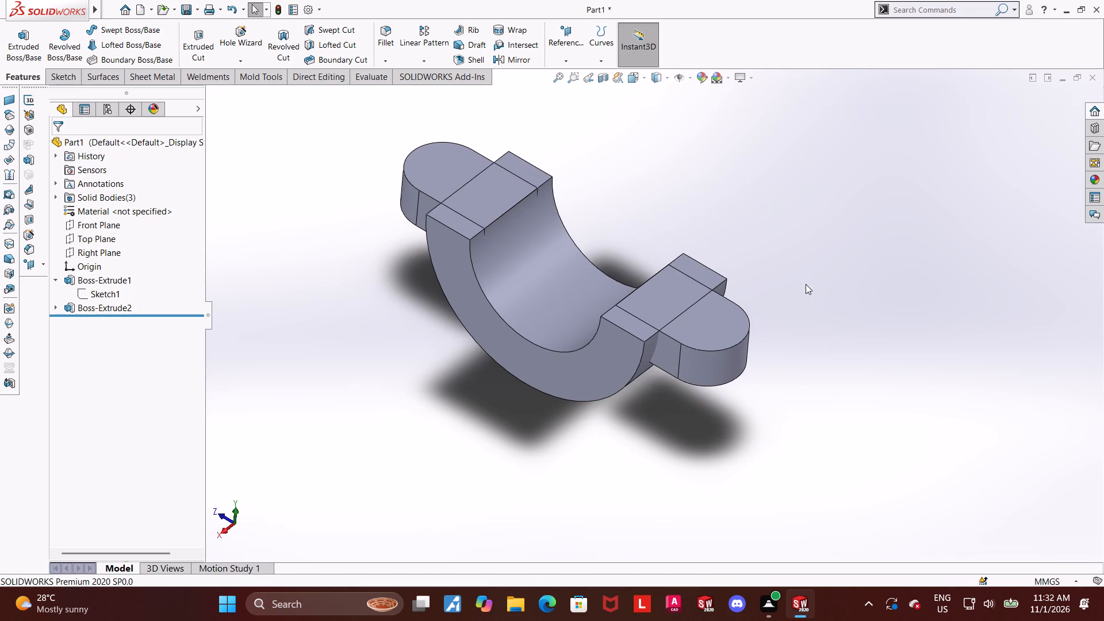
scroll(721, 281, down, 4)
middle_drag(768, 391, 766, 320)
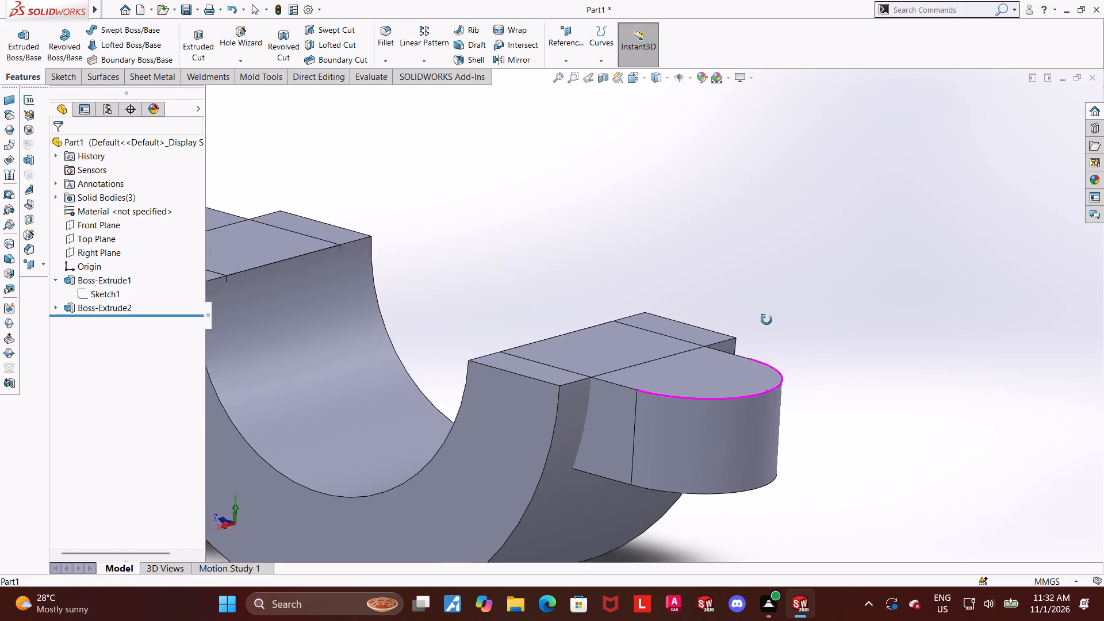
middle_drag(766, 320, 742, 393)
click(738, 386)
click(784, 348)
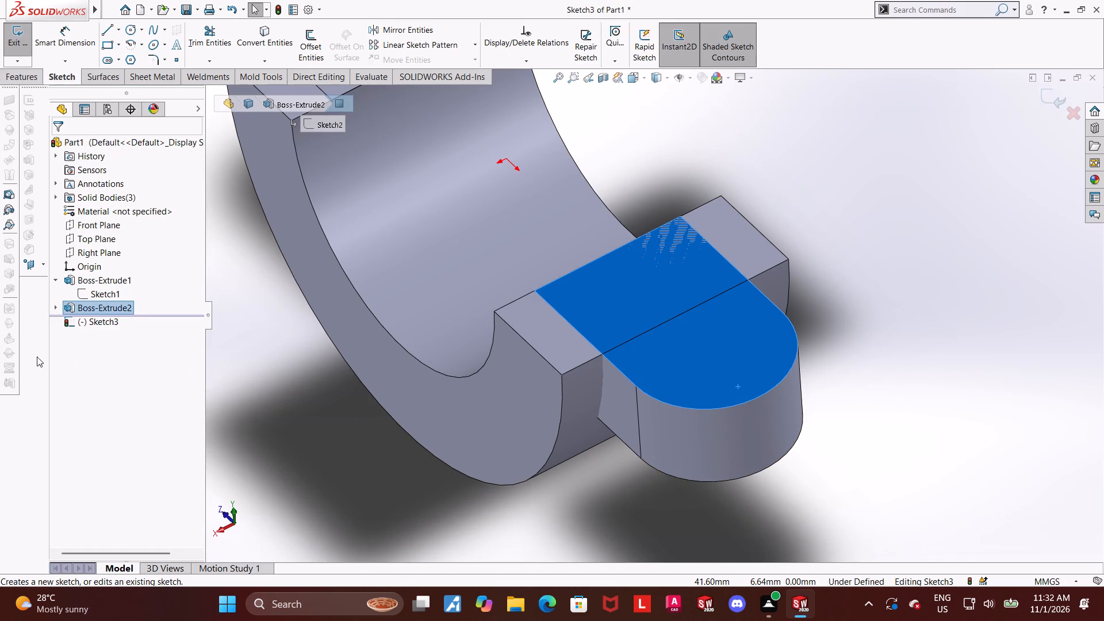
click(86, 328)
click(112, 316)
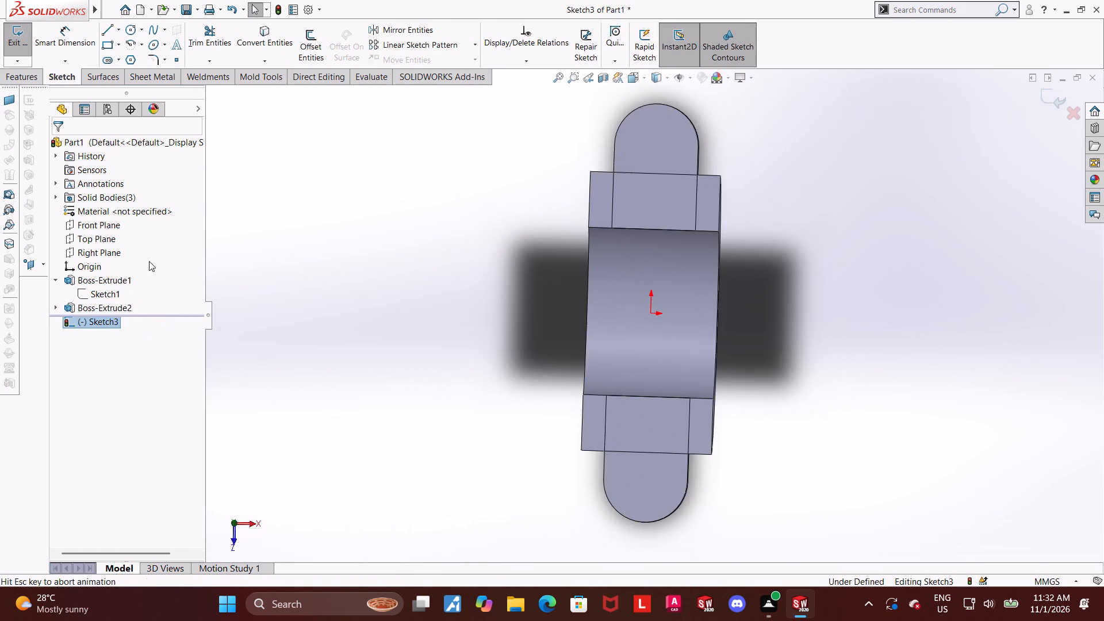
Sketch a circle about 9 mm in diameter on the +Z tab, centred near its rounded end and aligned with the origin.
click(128, 34)
scroll(796, 523, up, 2)
scroll(738, 459, down, 3)
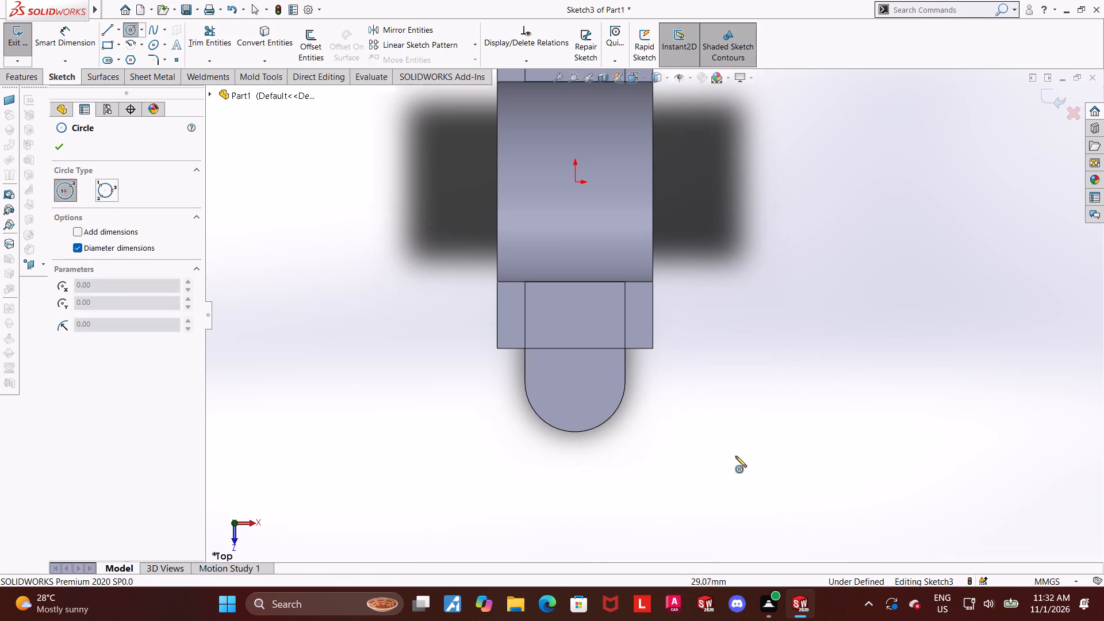
click(576, 390)
key(Escape)
click(600, 386)
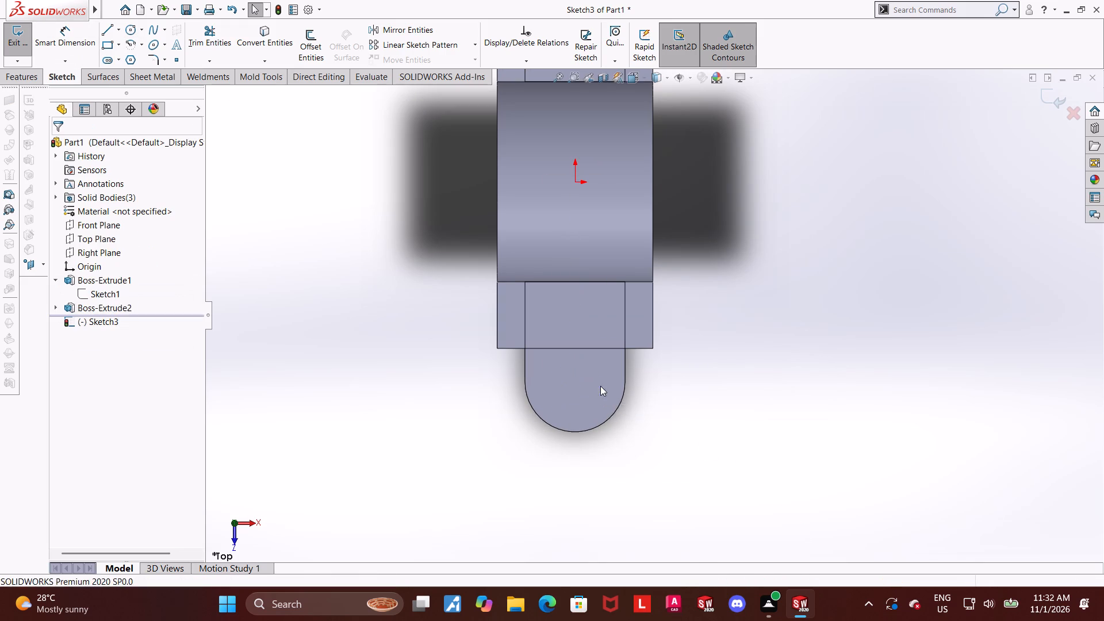
key(Escape)
click(133, 34)
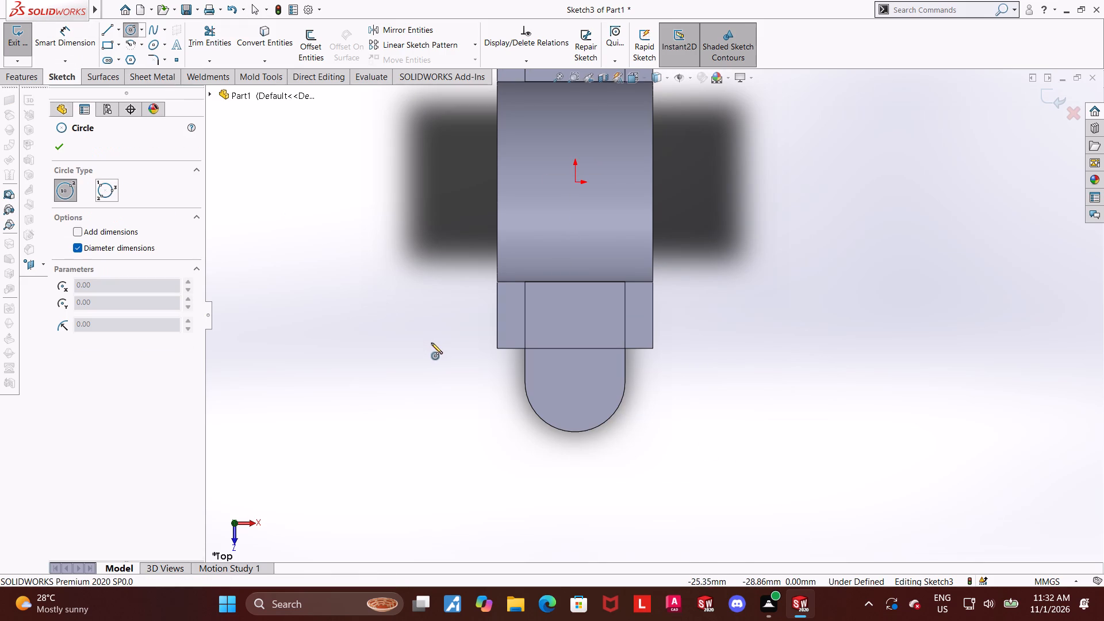
click(576, 381)
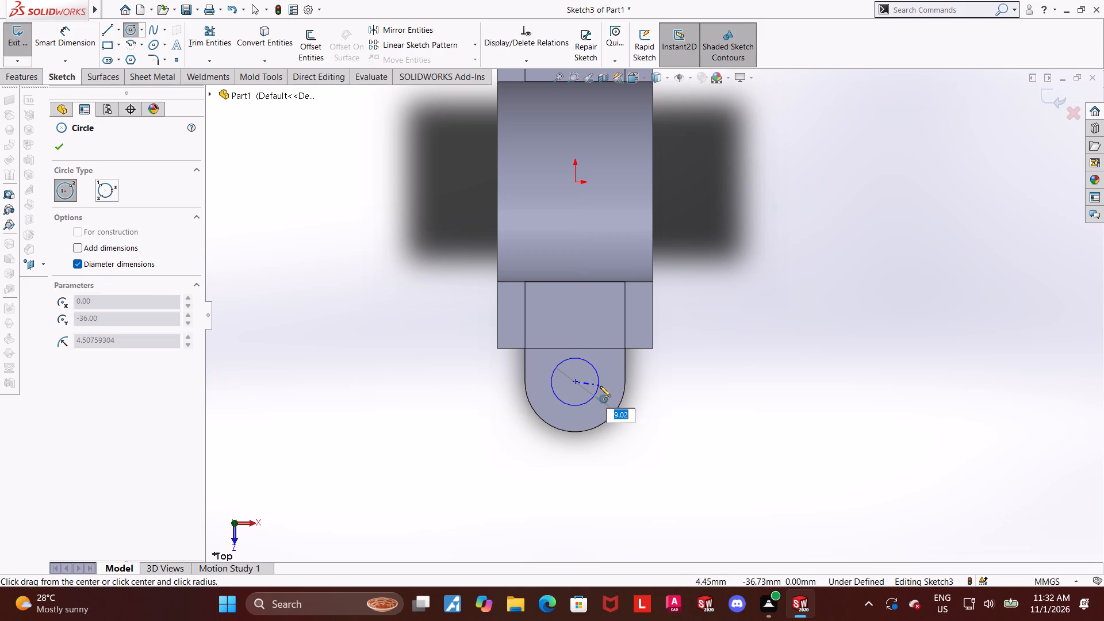
click(600, 386)
key(Escape)
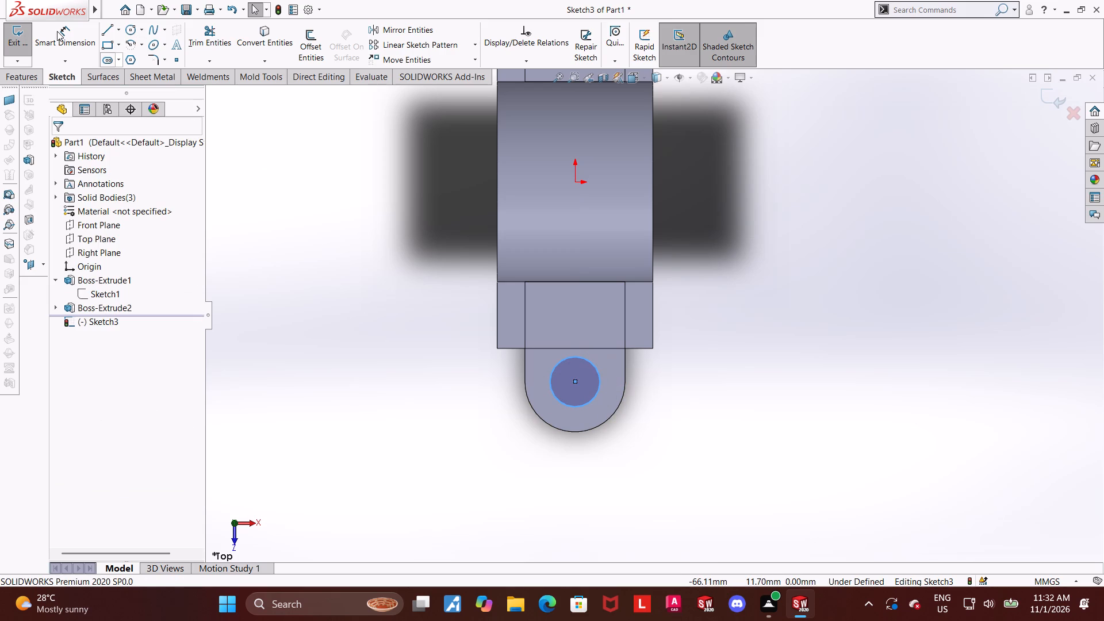
Dimension the circle on the +Z tab to a diameter of 9 mm.
click(57, 31)
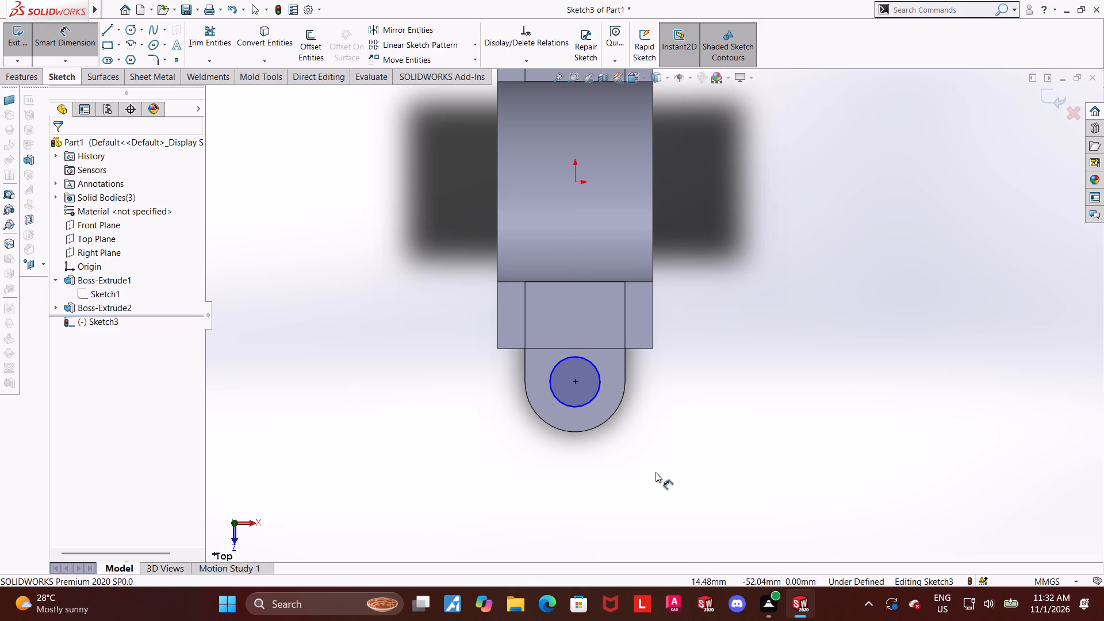
click(596, 394)
click(658, 394)
key(9)
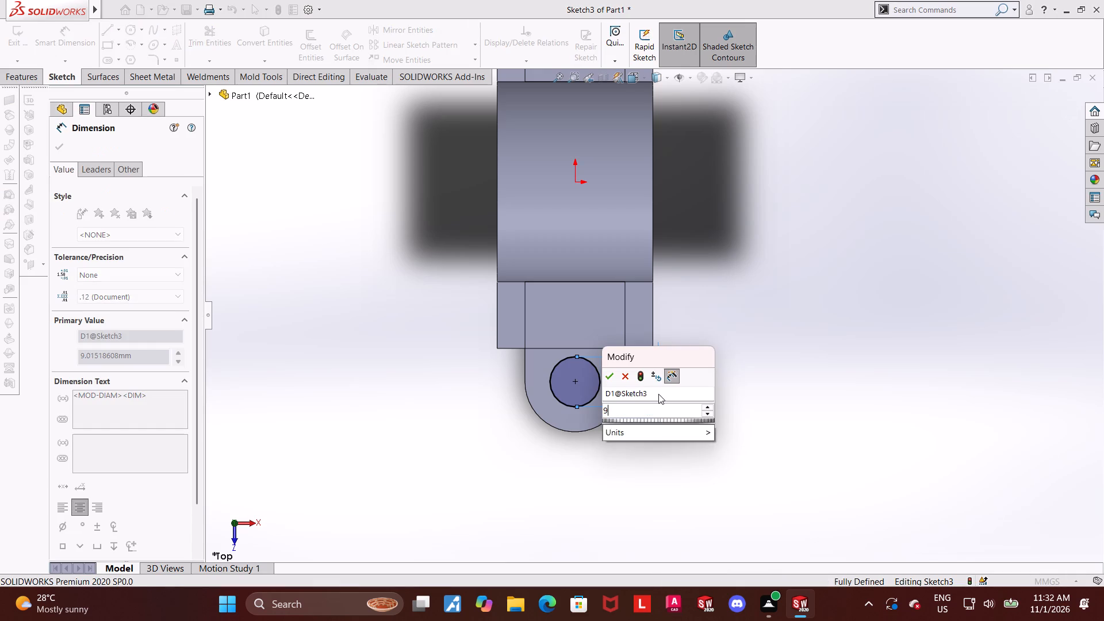
key(Return)
key(Escape)
click(787, 381)
Make the 9 mm circle concentric with the rounded end edge of the +Z tab.
scroll(787, 381, up, 2)
scroll(658, 377, down, 2)
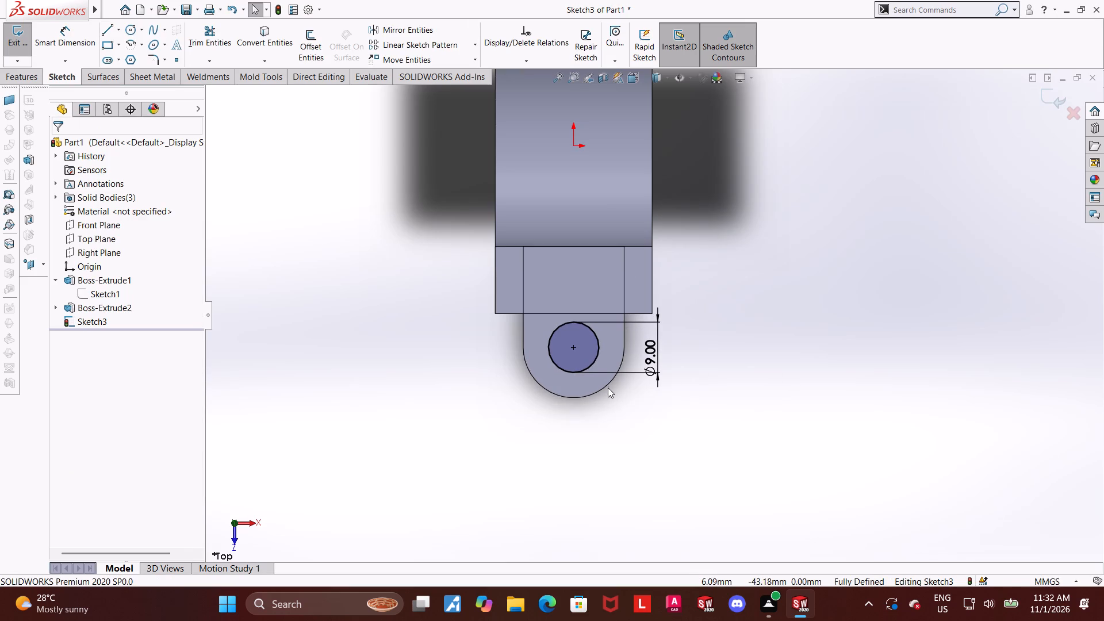
click(607, 386)
ctrl+click(586, 365)
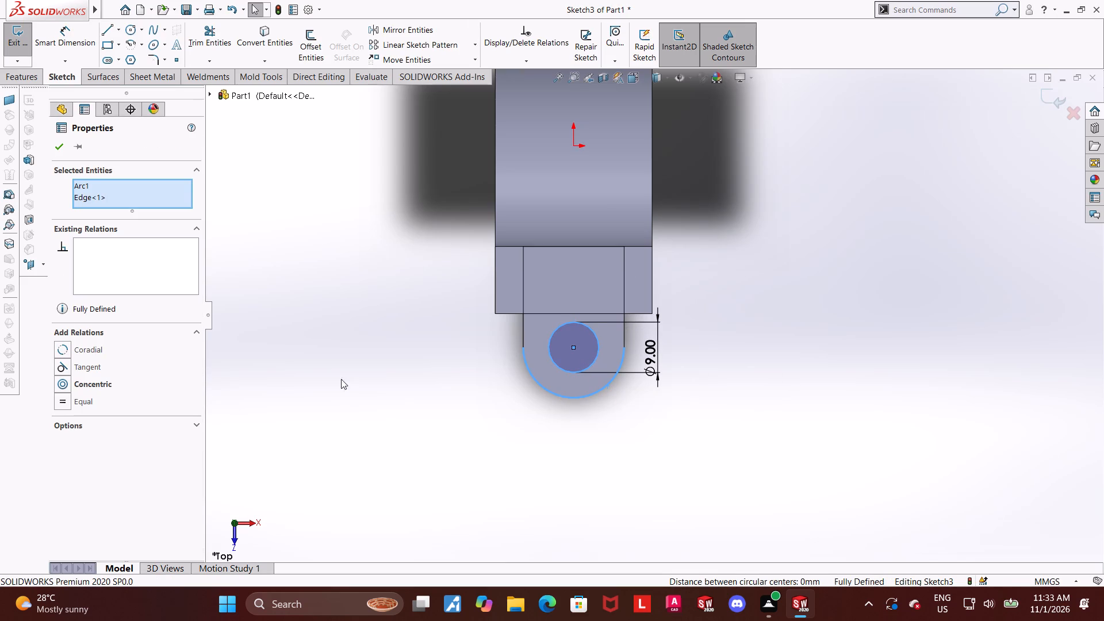
click(67, 383)
click(1005, 367)
Sketch a second circle near the rounded end of the opposite, -Z tab, centred in line with the origin.
scroll(952, 351, up, 4)
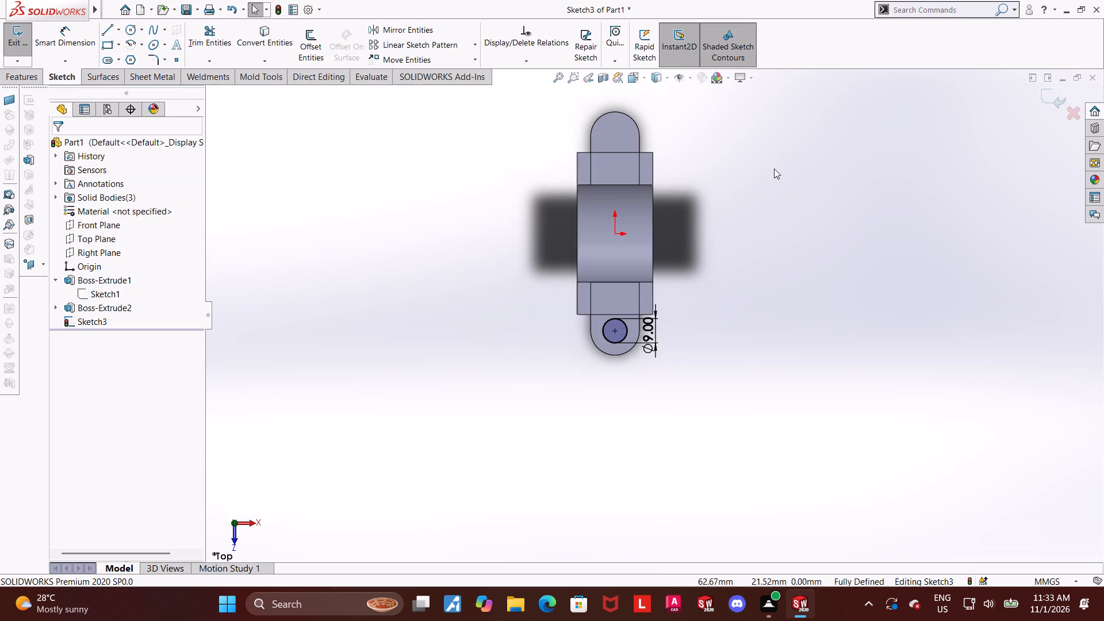
scroll(677, 79, down, 2)
scroll(692, 159, down, 1)
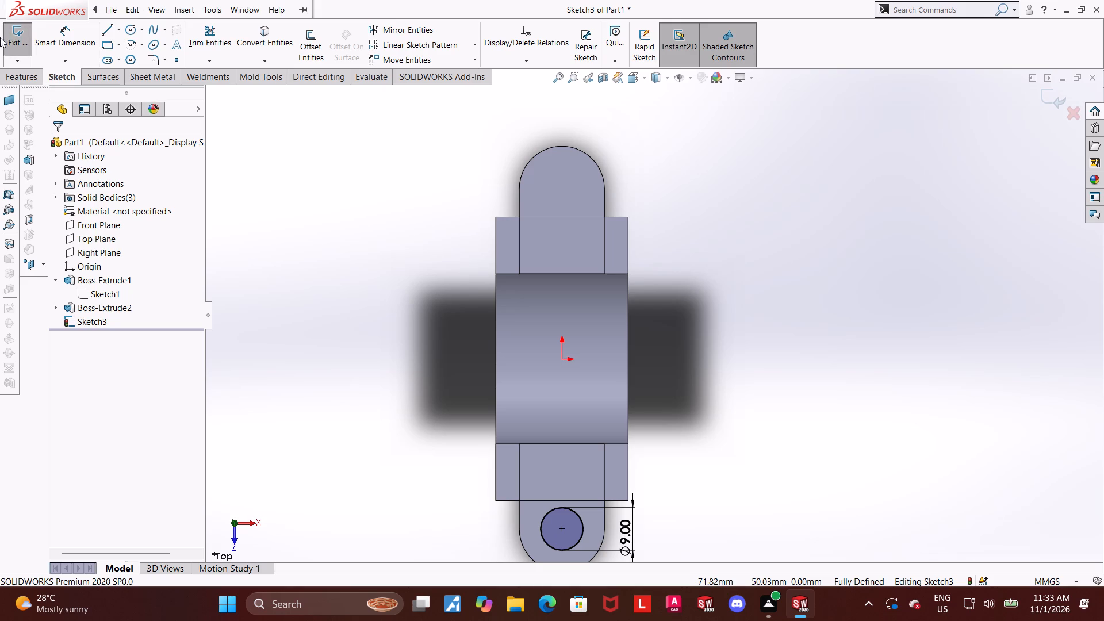
click(131, 28)
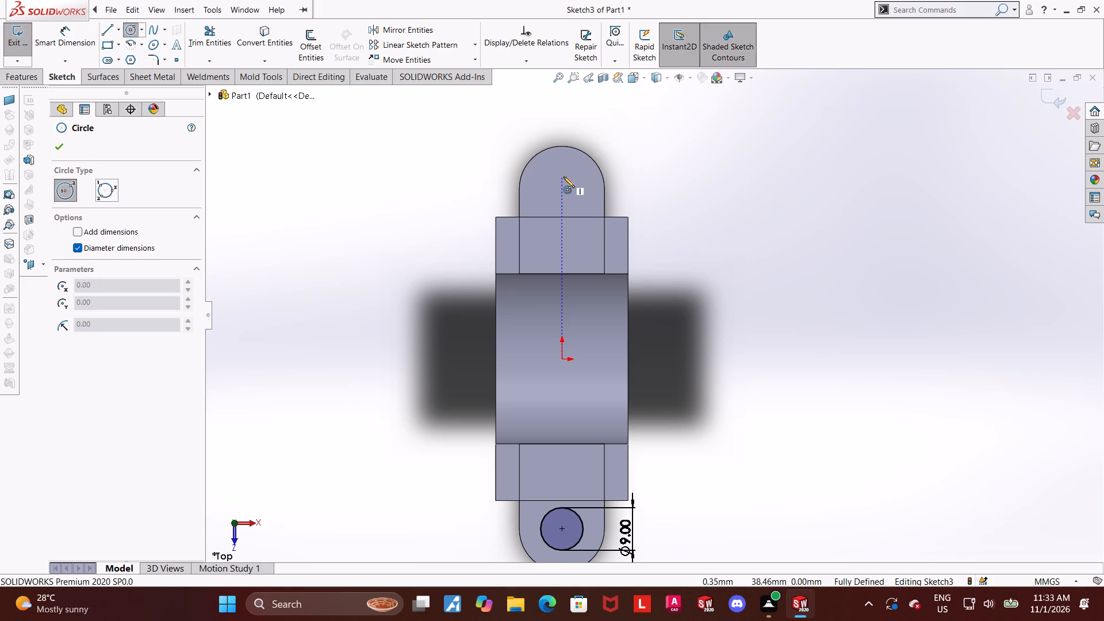
click(561, 183)
click(586, 174)
key(Escape)
key(Escape)
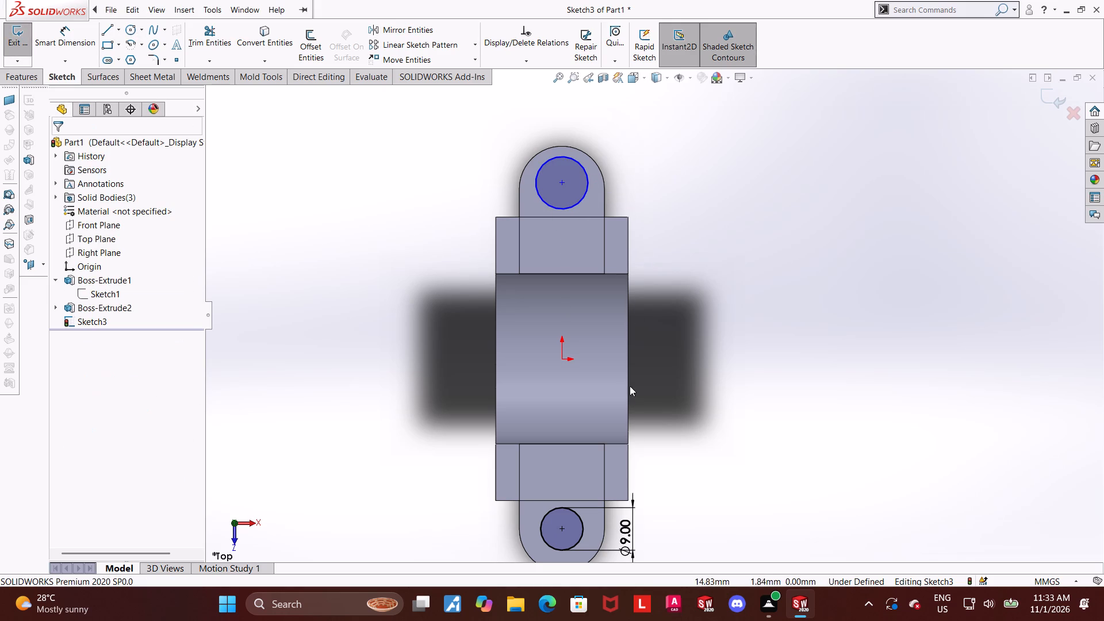
Add an Equal relation between the 9 mm circle and the circle on the -Z tab.
click(703, 341)
click(580, 528)
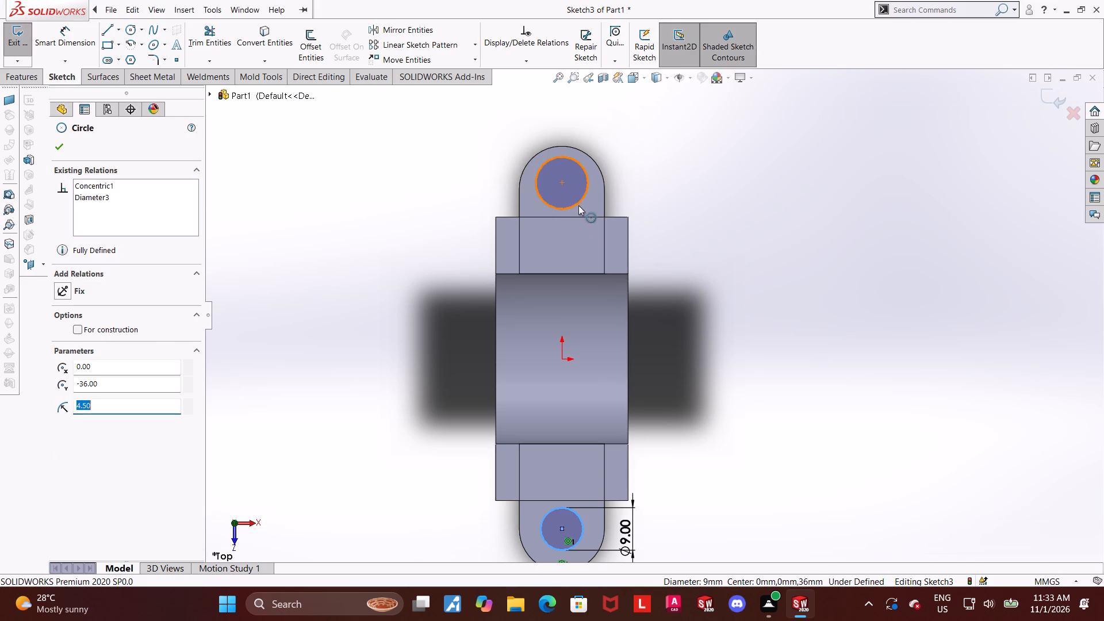
ctrl+click(578, 203)
click(63, 401)
click(757, 252)
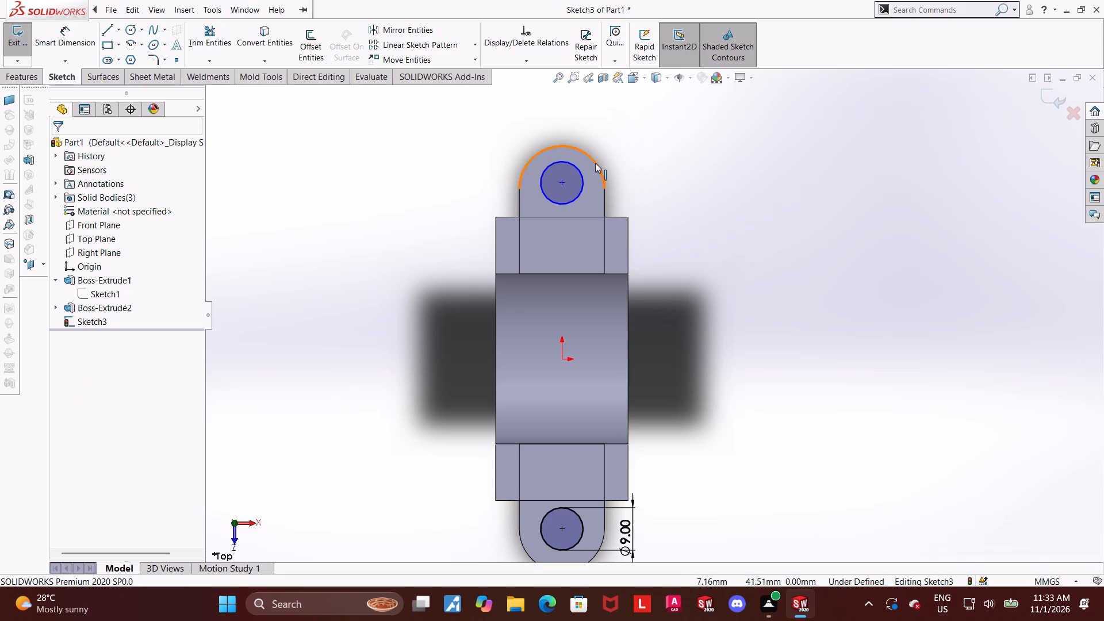
Make the second circle concentric with the -Z tab's rounded end edge and exit the sketch.
click(595, 163)
ctrl+click(578, 176)
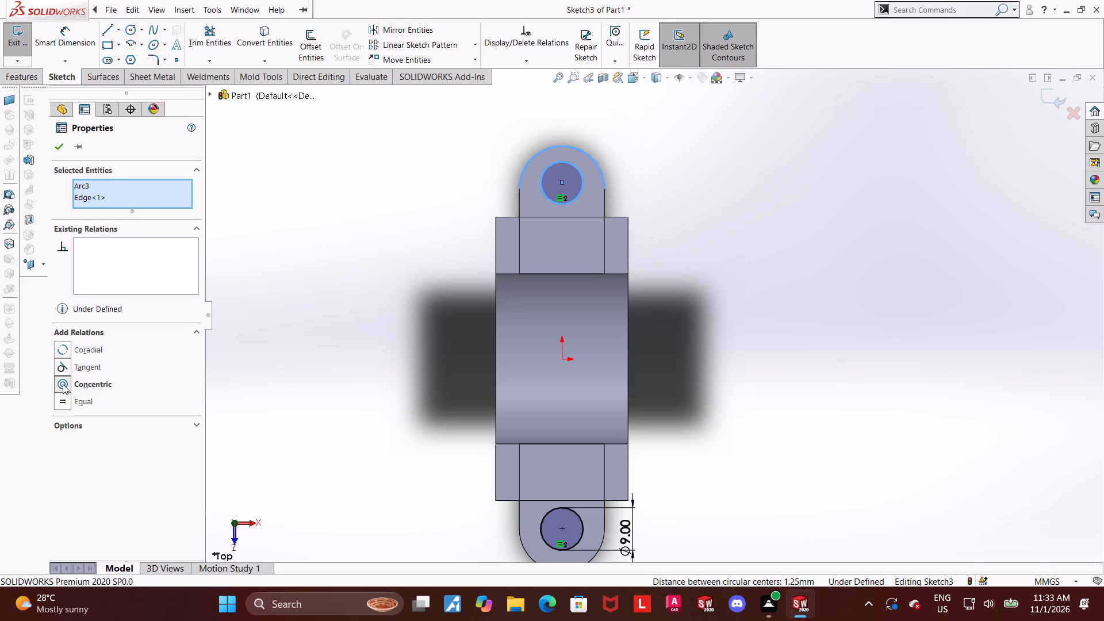
click(63, 384)
click(896, 348)
click(1058, 95)
Cut-extrude the two tab circles with the Up To Next end condition to make the holes.
scroll(671, 431, up, 3)
middle_drag(661, 465, 676, 340)
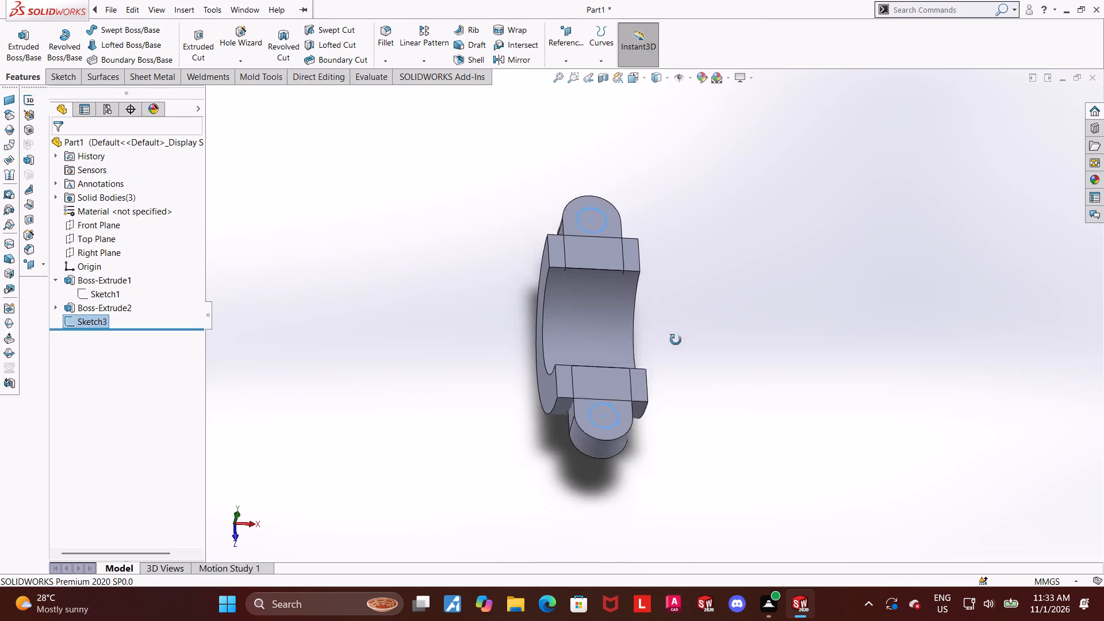
middle_drag(676, 340, 674, 320)
middle_drag(683, 331, 741, 369)
scroll(842, 365, down, 2)
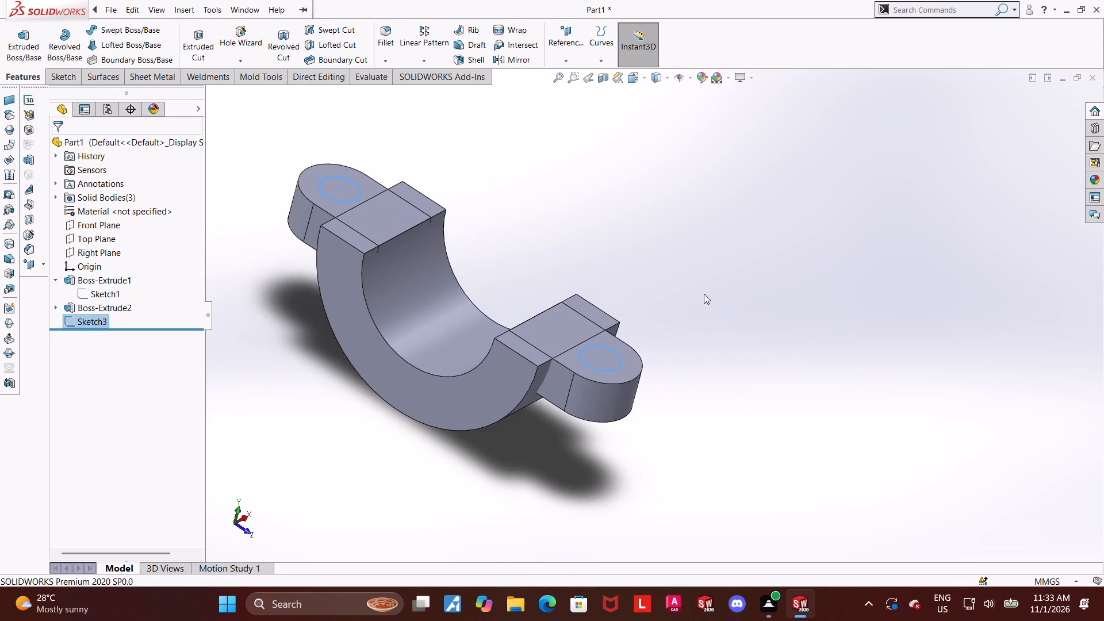
click(208, 33)
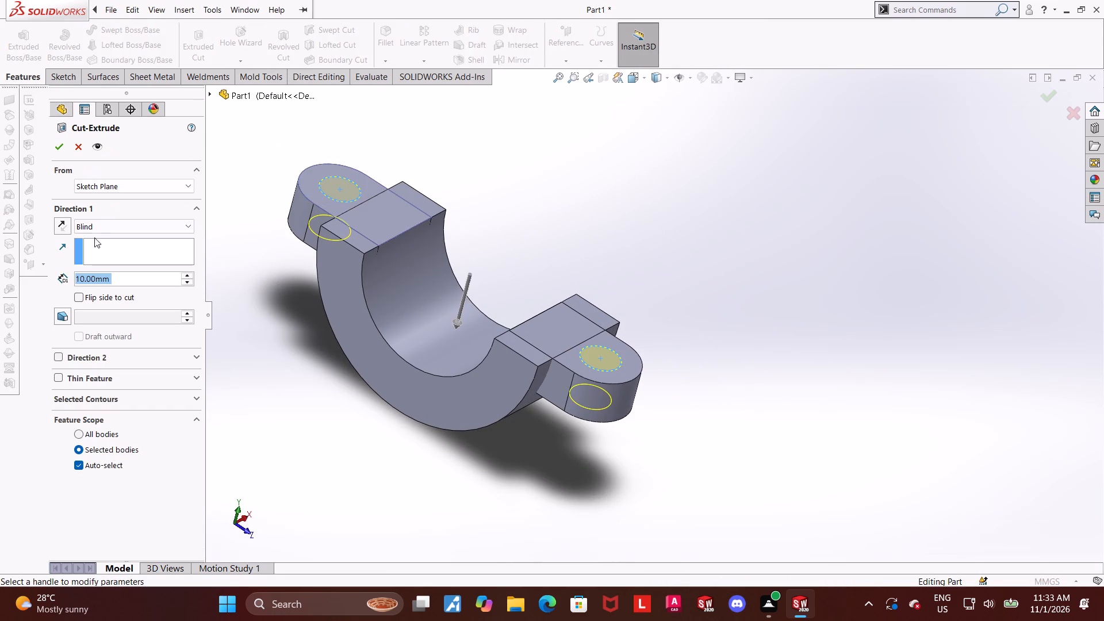
click(100, 229)
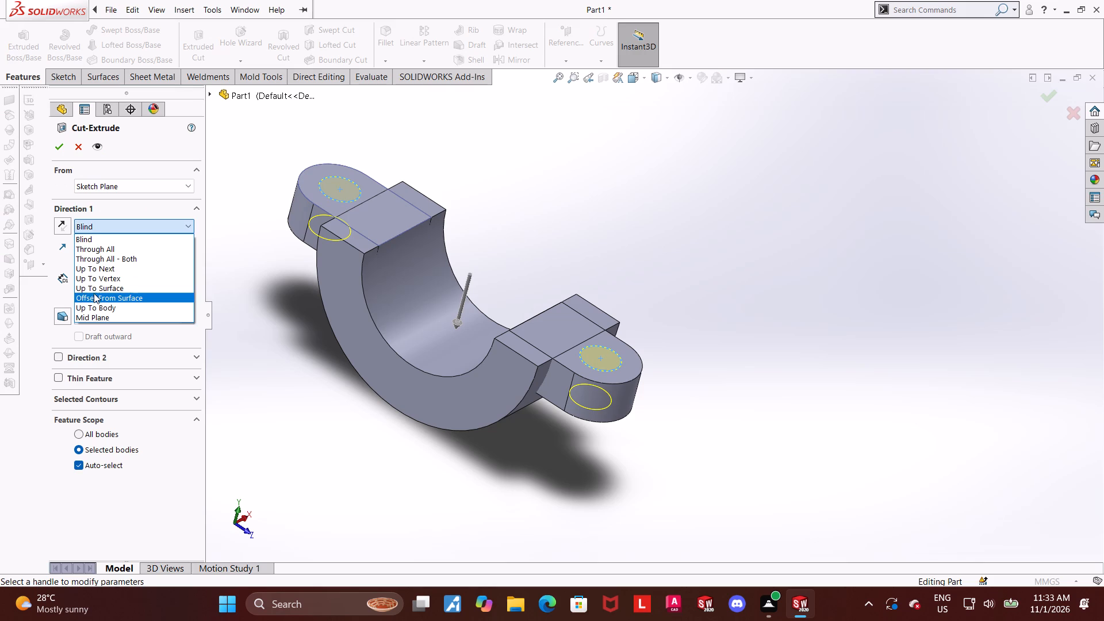
click(97, 269)
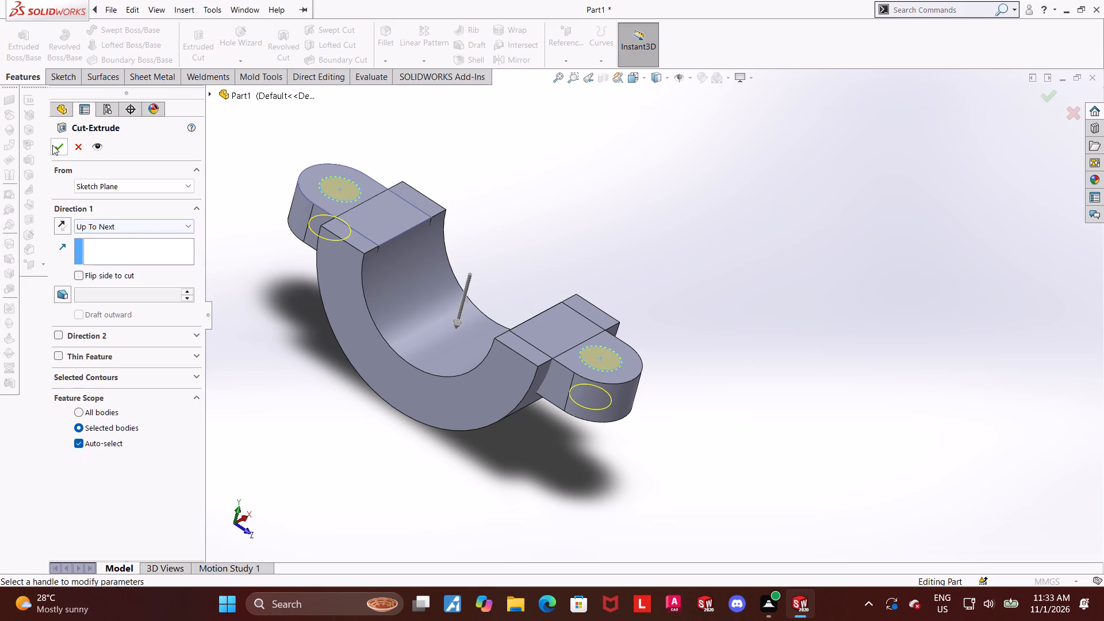
click(52, 145)
click(711, 226)
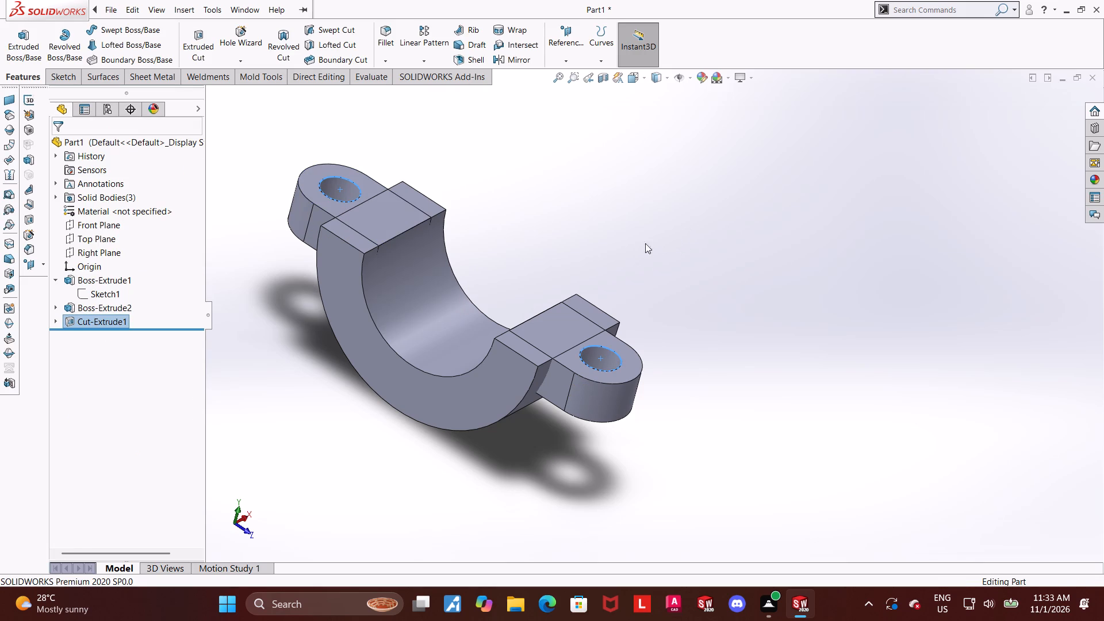
Examine the half-ring and its tab holes from several sides, and check the dimensions of the ring and tab sketches.
middle_drag(721, 283, 701, 327)
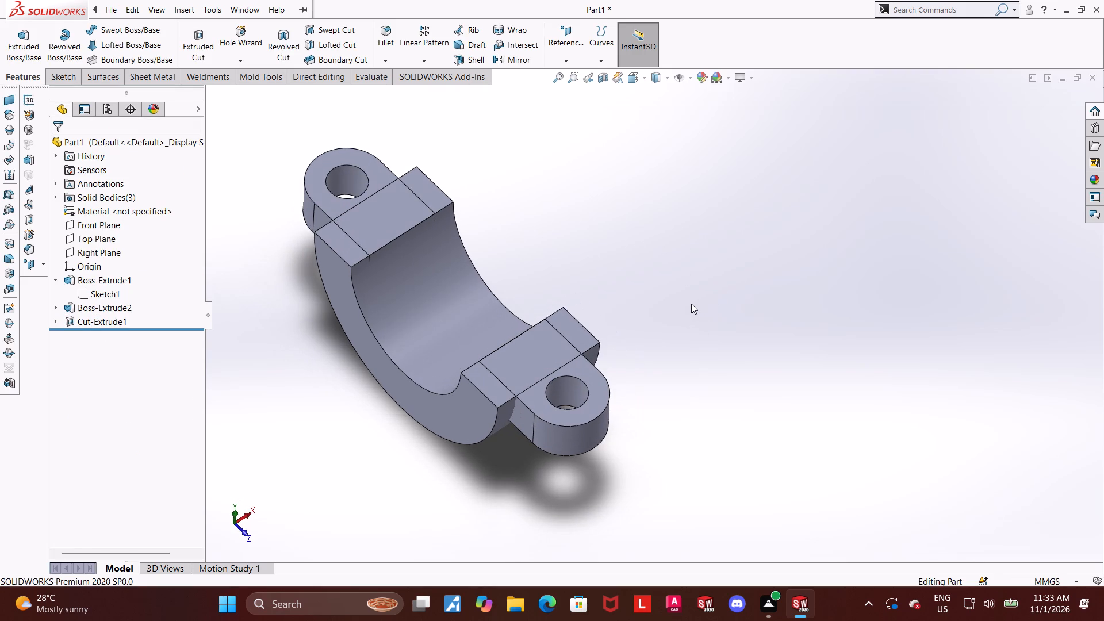
middle_drag(688, 262, 691, 285)
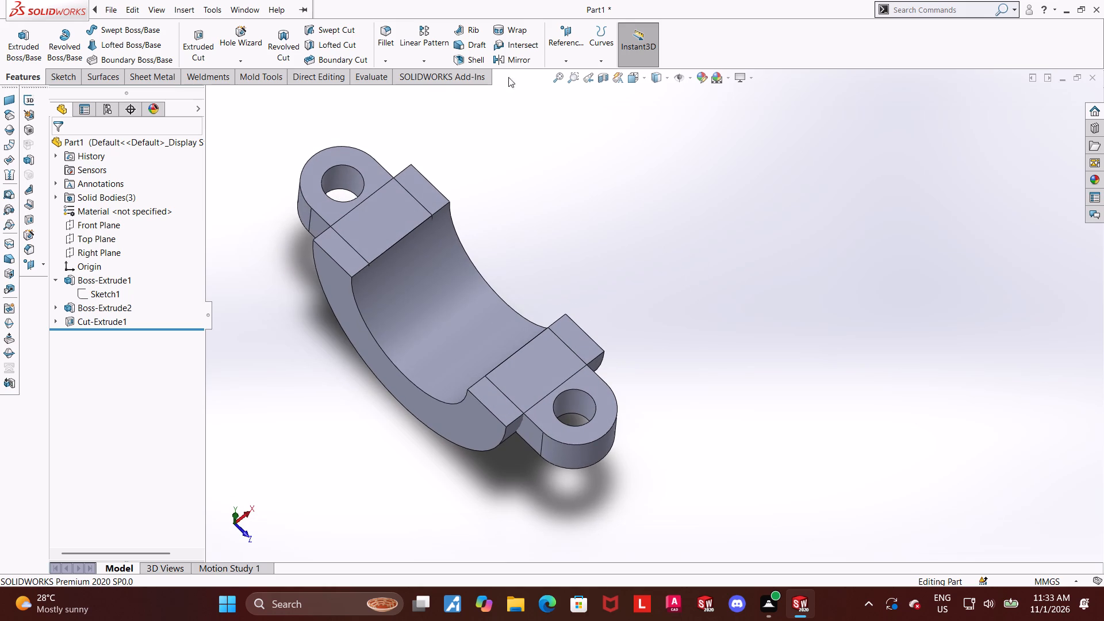
click(636, 76)
click(522, 270)
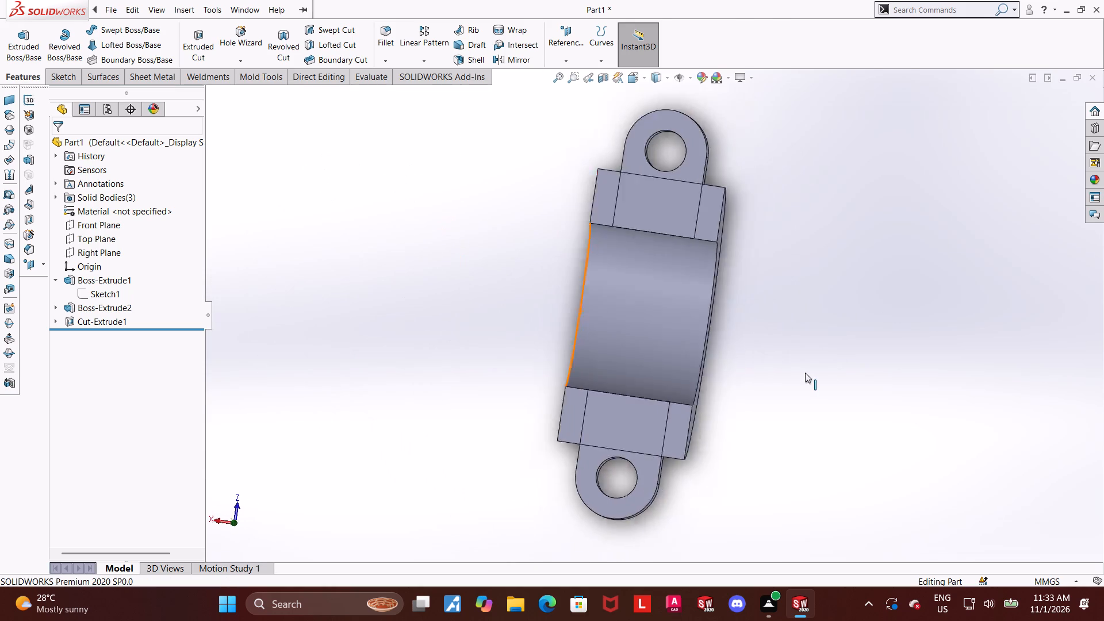
scroll(805, 373, up, 2)
scroll(737, 337, down, 2)
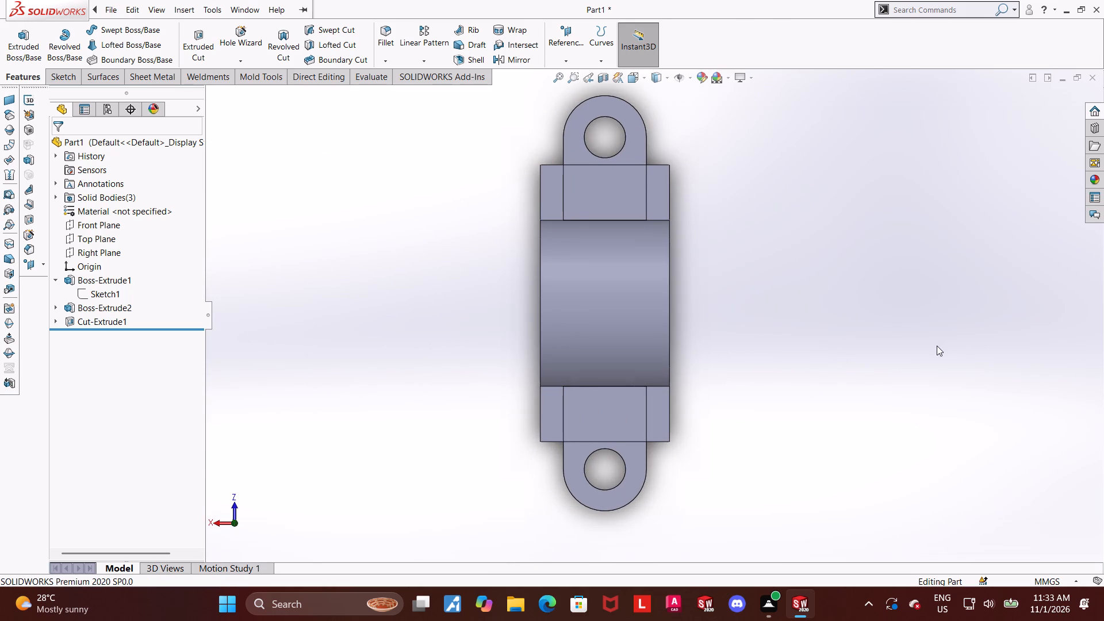
scroll(937, 346, up, 1)
scroll(1103, 386, down, 1)
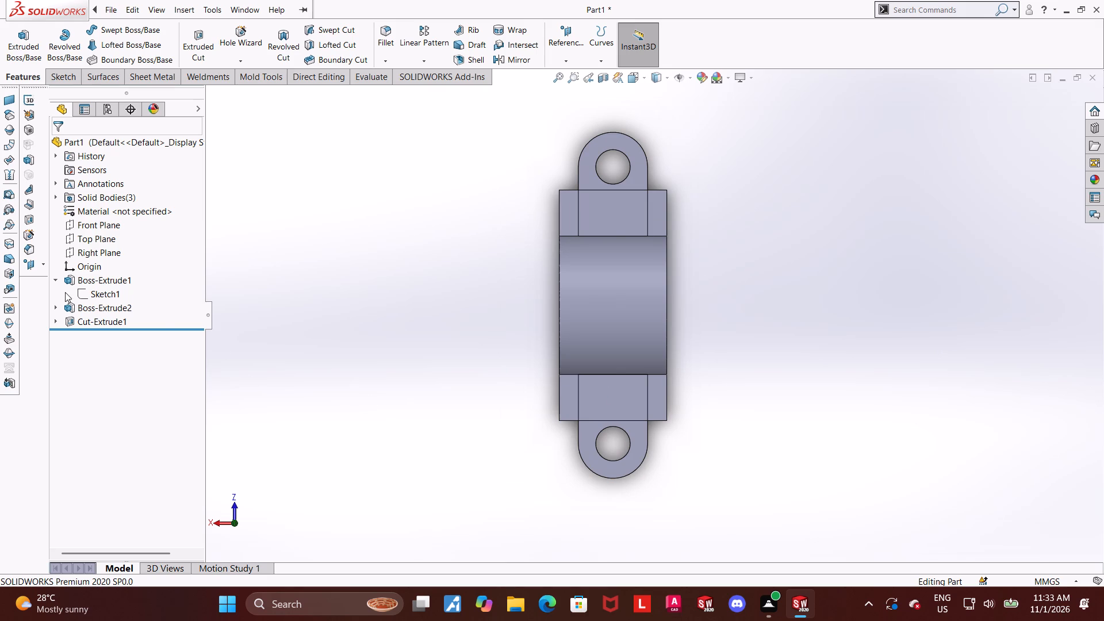
click(106, 289)
click(58, 305)
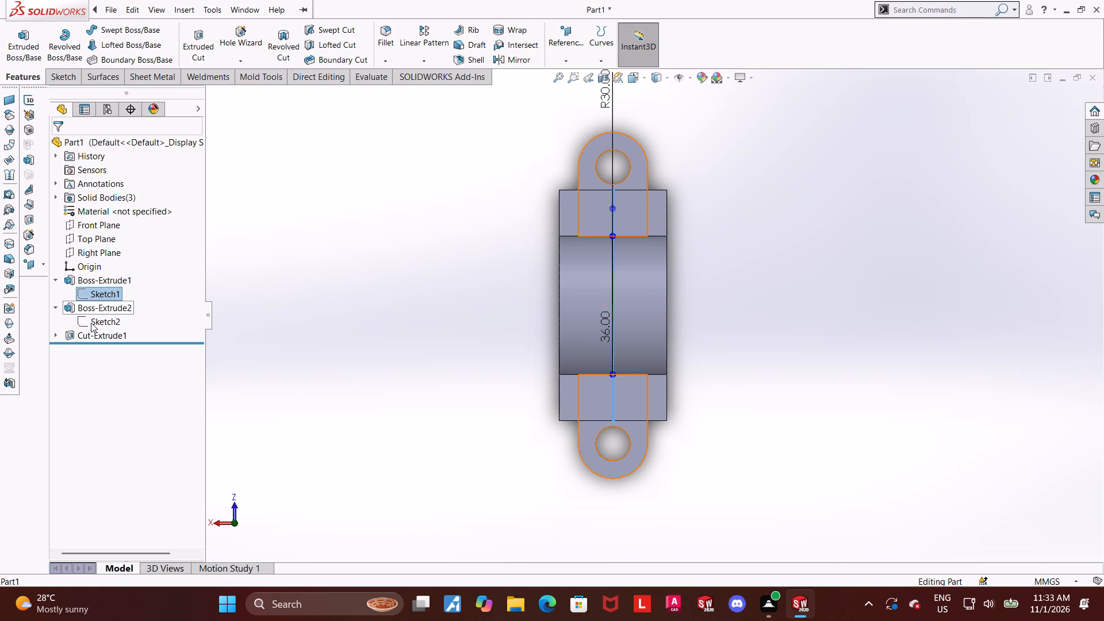
click(91, 323)
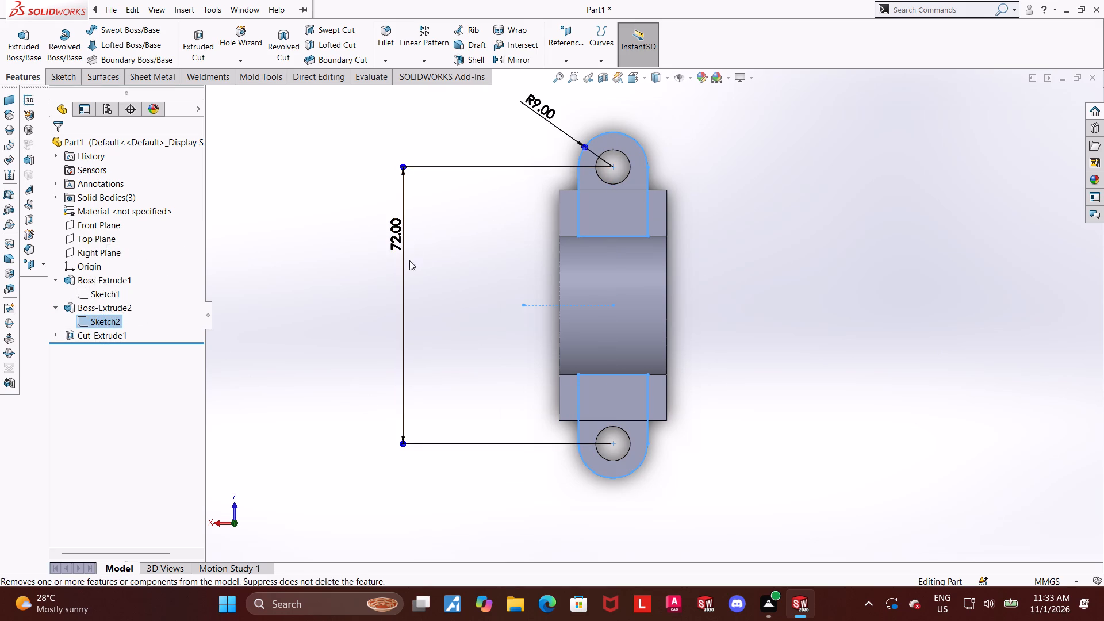
scroll(887, 286, up, 1)
click(954, 298)
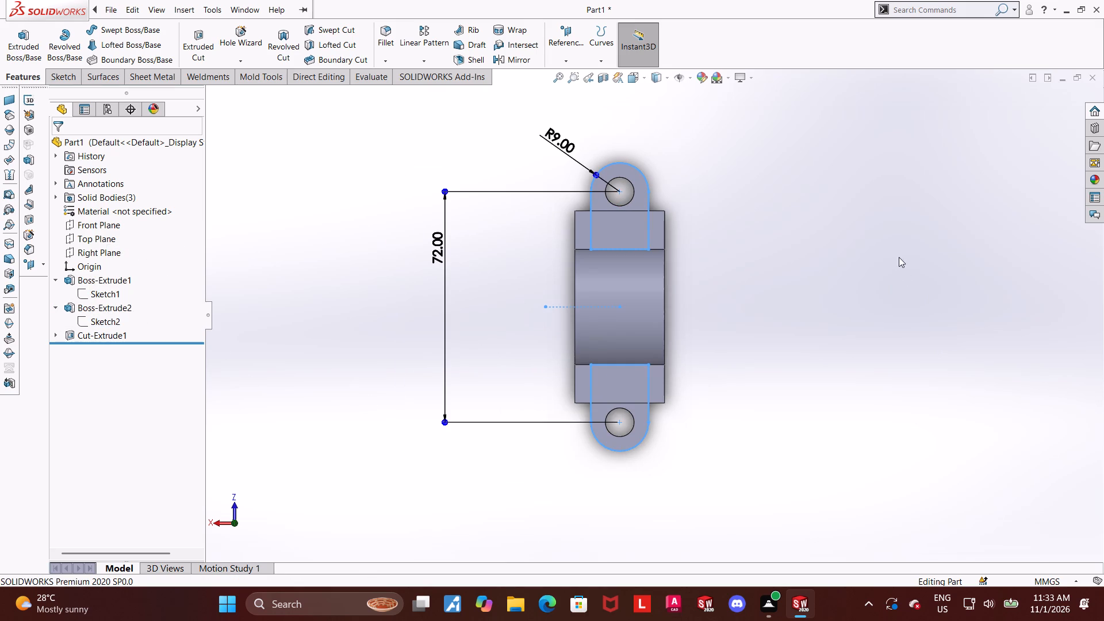
key(ctrl+7)
scroll(899, 269, up, 1)
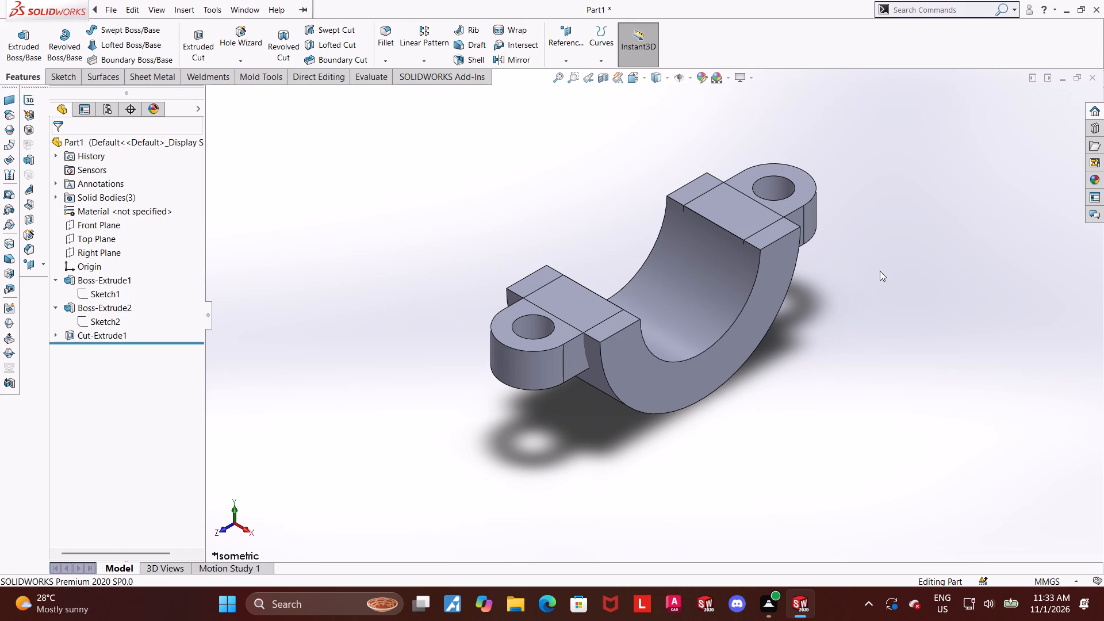
middle_drag(827, 287, 884, 292)
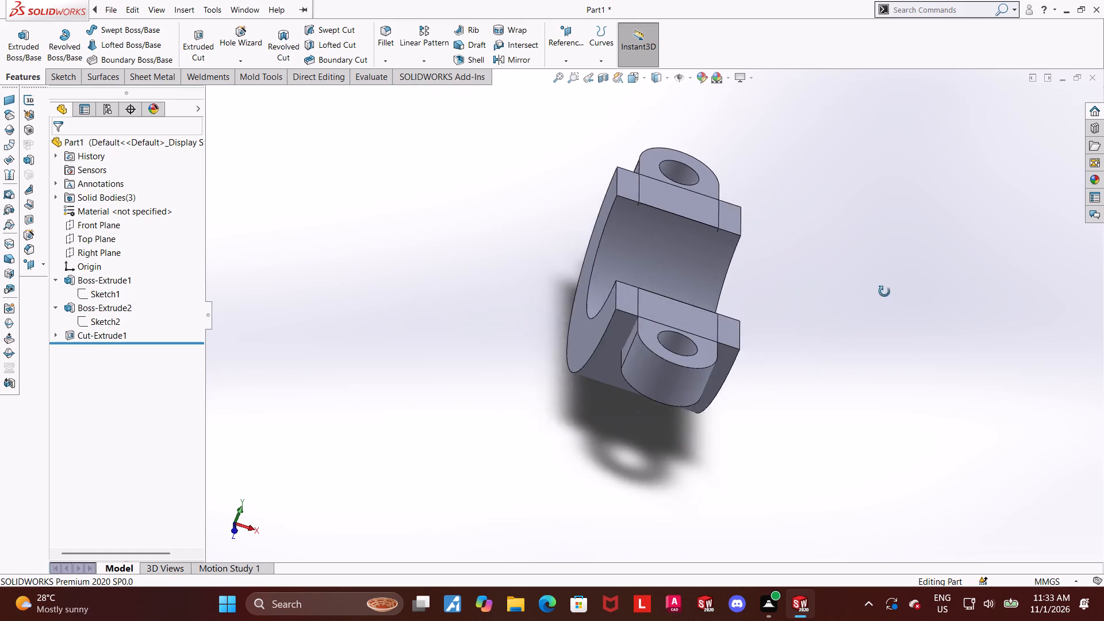
middle_drag(884, 292, 853, 281)
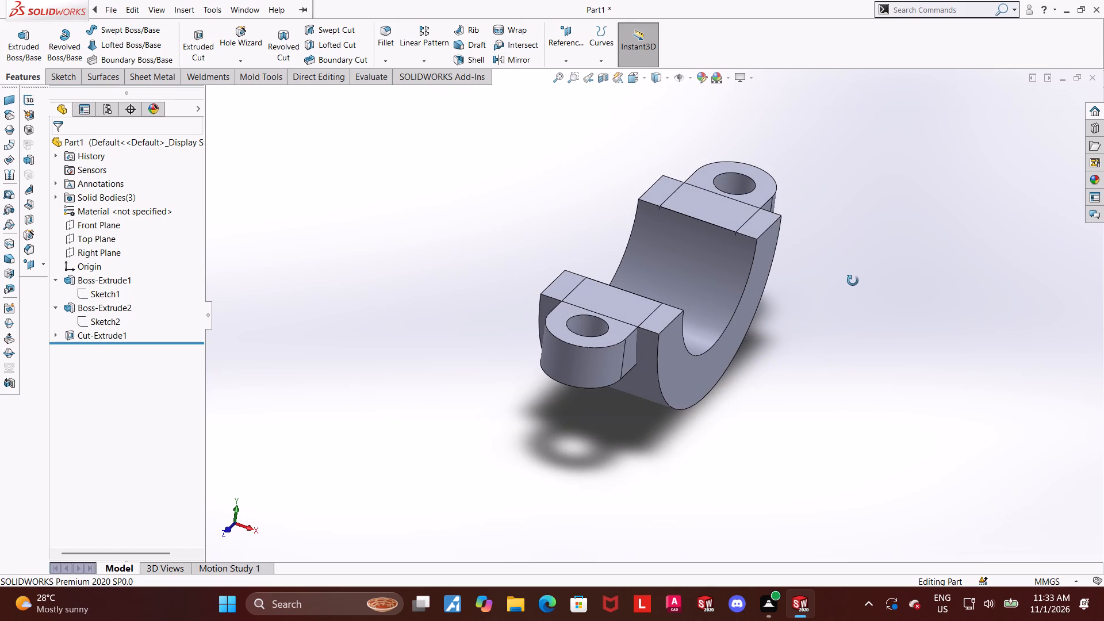
middle_drag(853, 281, 877, 277)
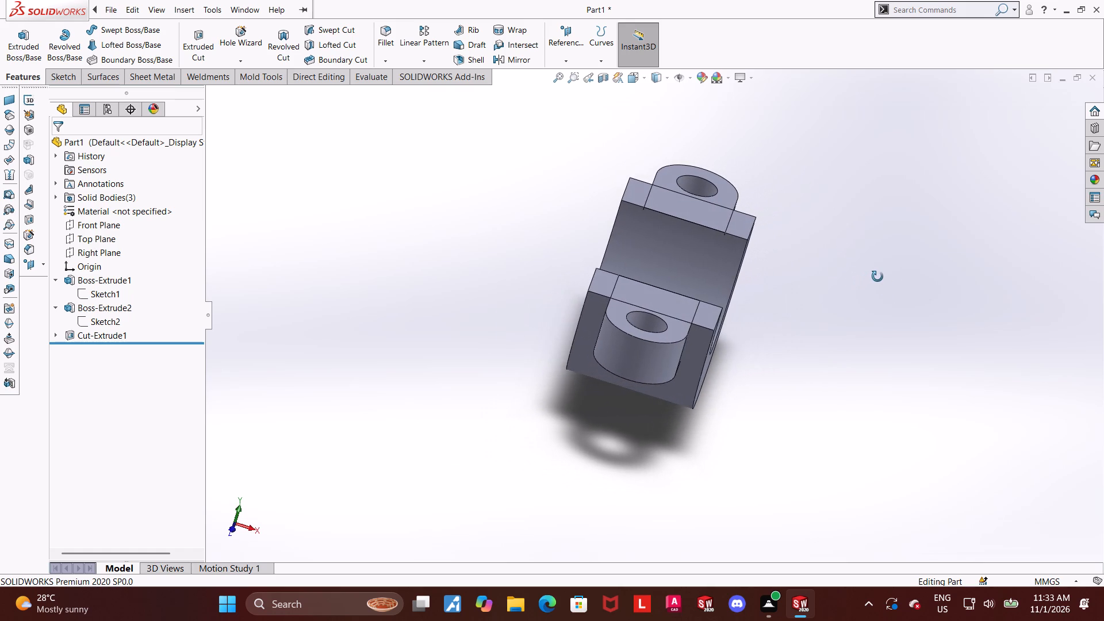
middle_drag(877, 277, 824, 291)
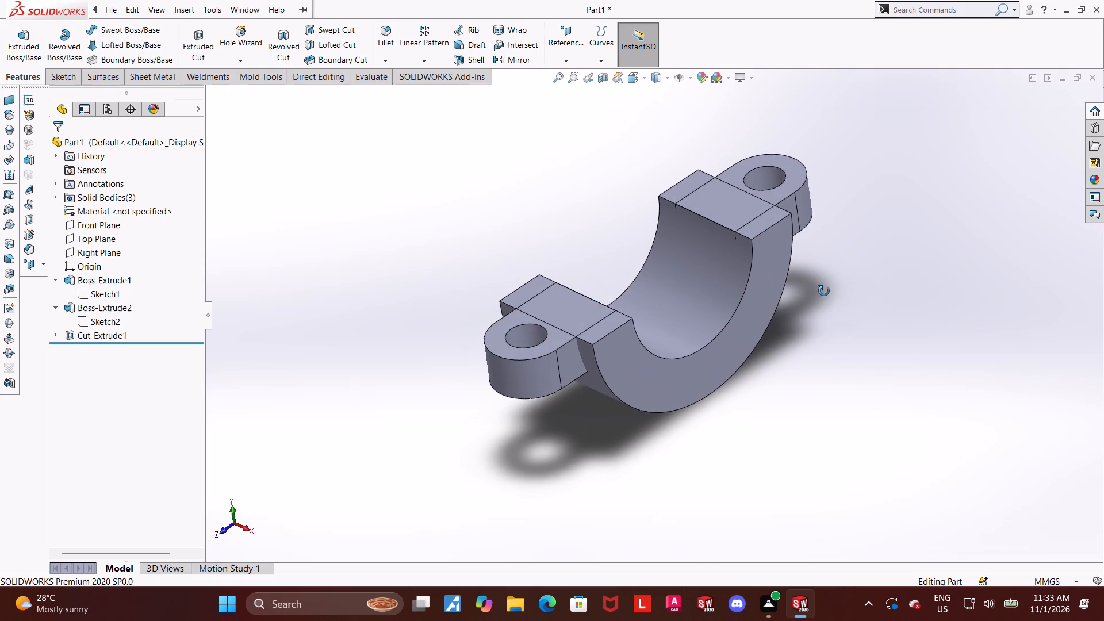
middle_drag(824, 291, 834, 296)
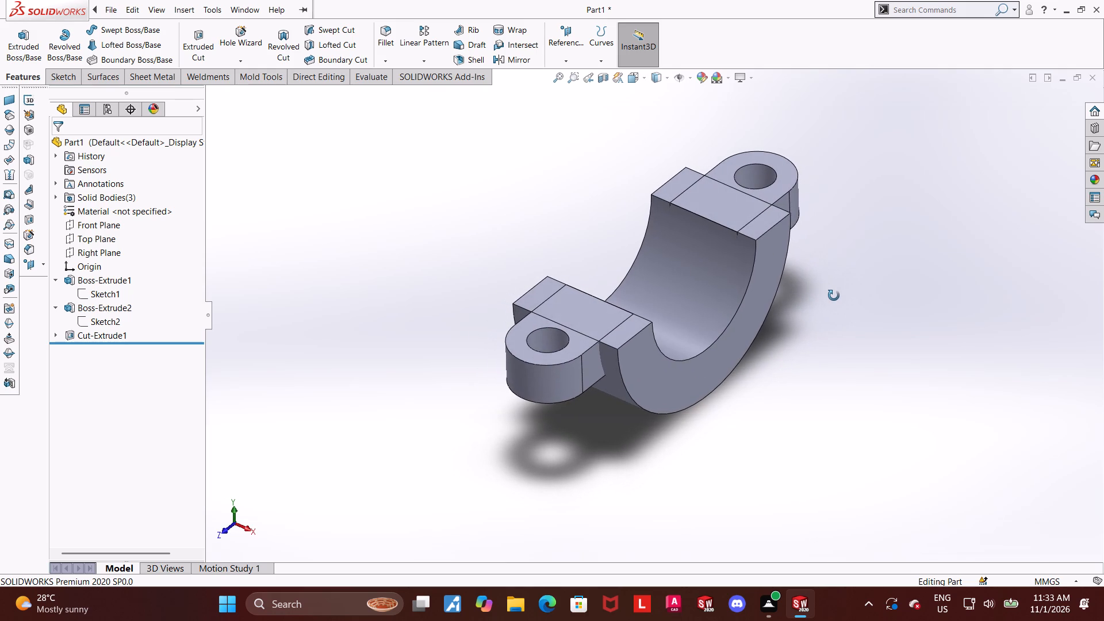
middle_drag(834, 296, 834, 295)
On the Front Plane, sketch an open L-shaped profile from the ring's bottom edge, about 47 mm down and 82 mm towards +X.
click(80, 230)
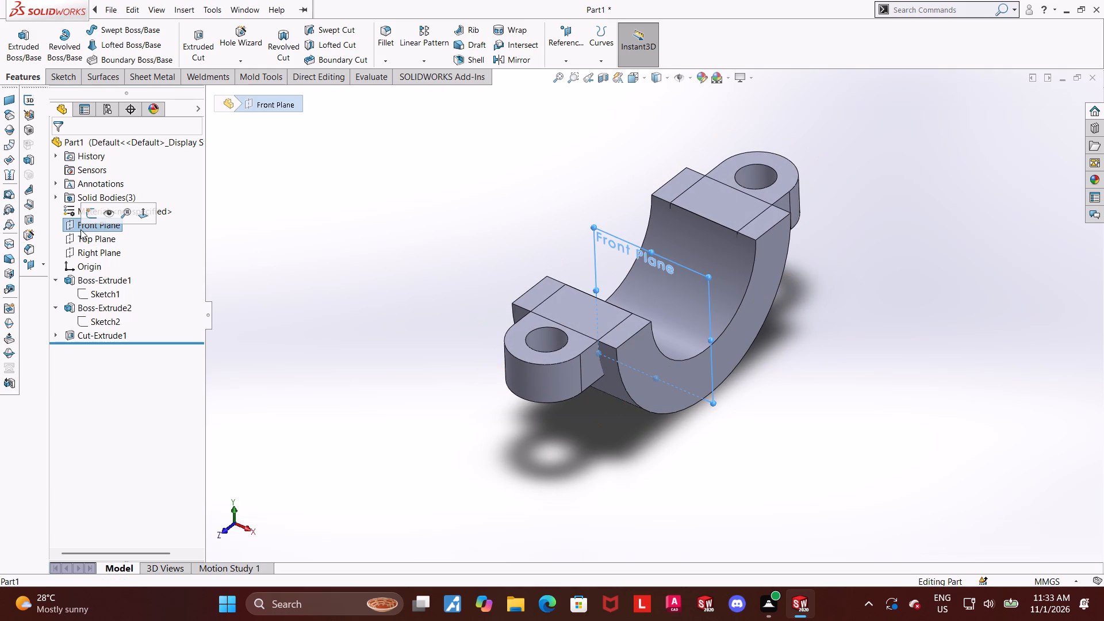
click(87, 218)
click(112, 343)
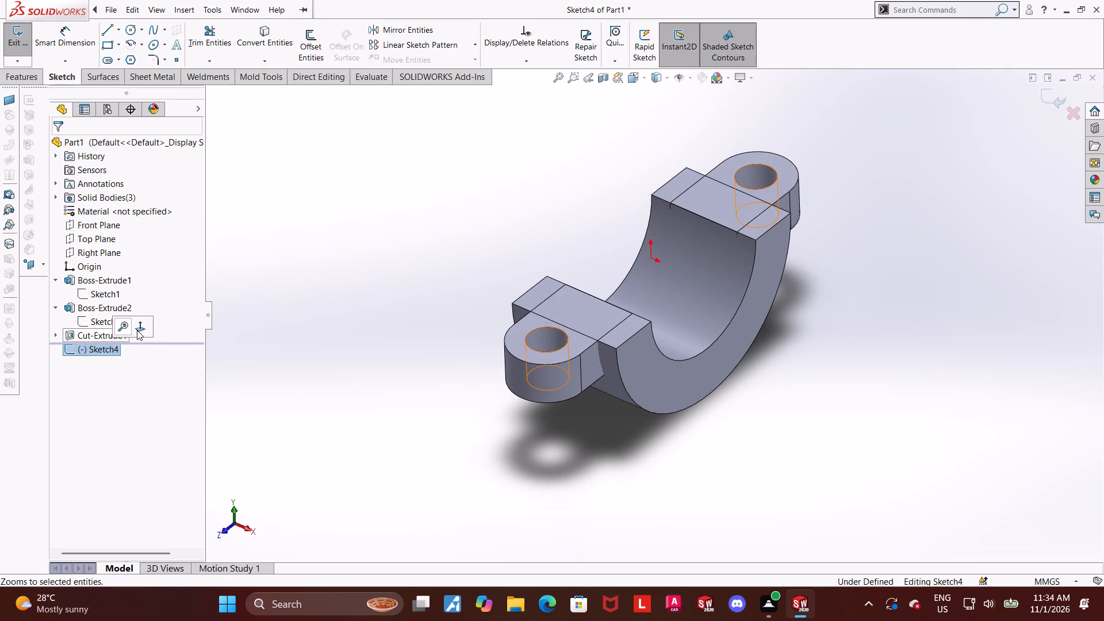
click(137, 330)
scroll(427, 340, up, 3)
scroll(661, 339, up, 4)
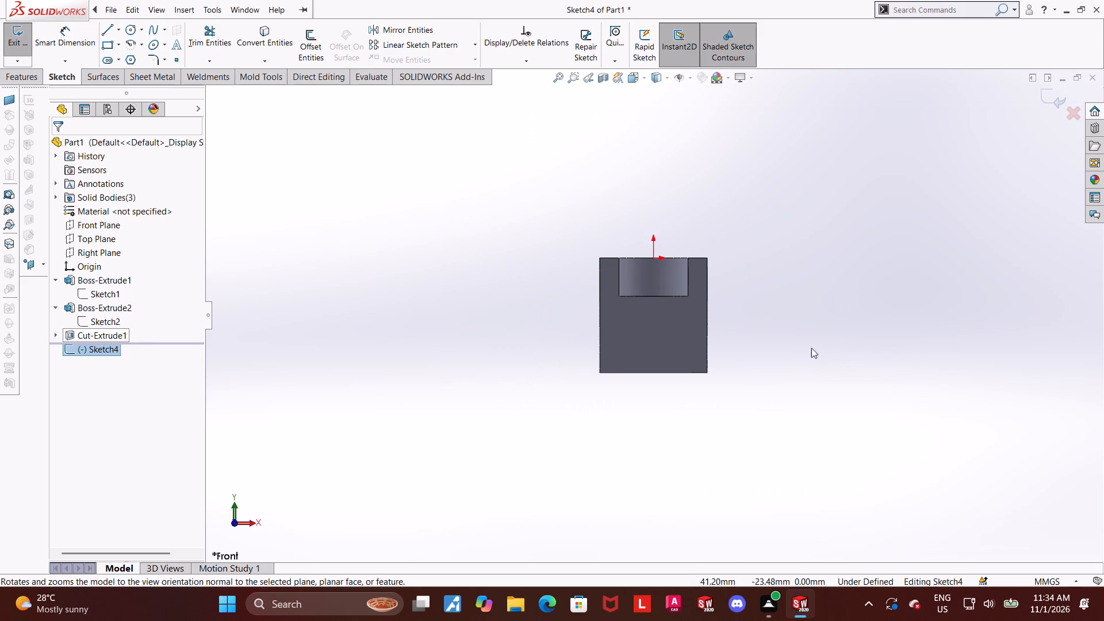
scroll(905, 350, up, 2)
scroll(905, 350, down, 4)
scroll(584, 342, up, 2)
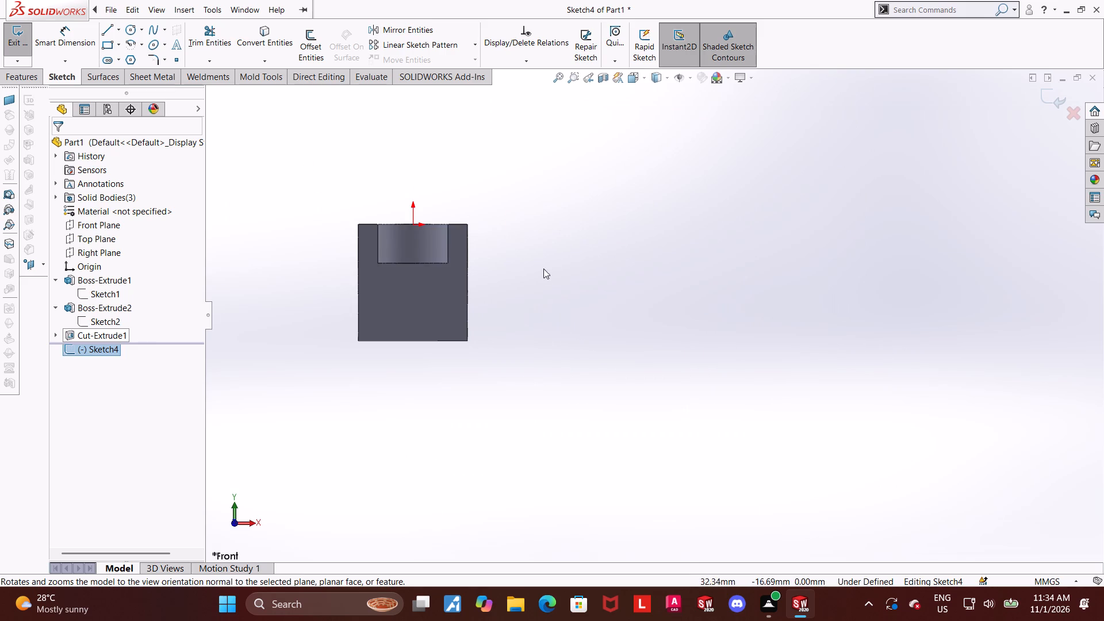
click(99, 32)
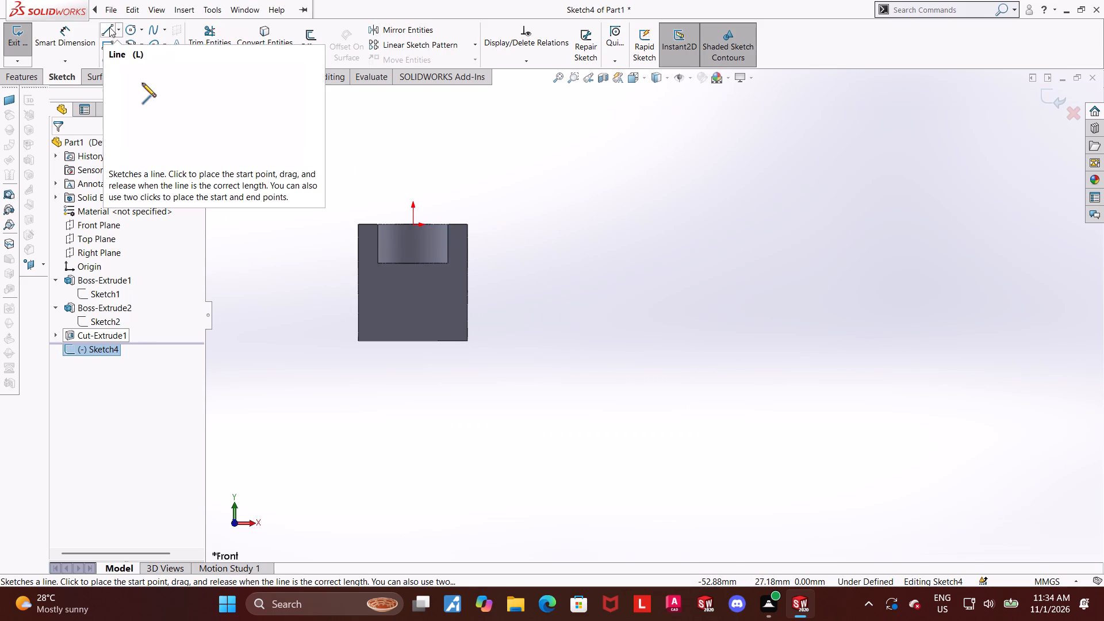
click(109, 27)
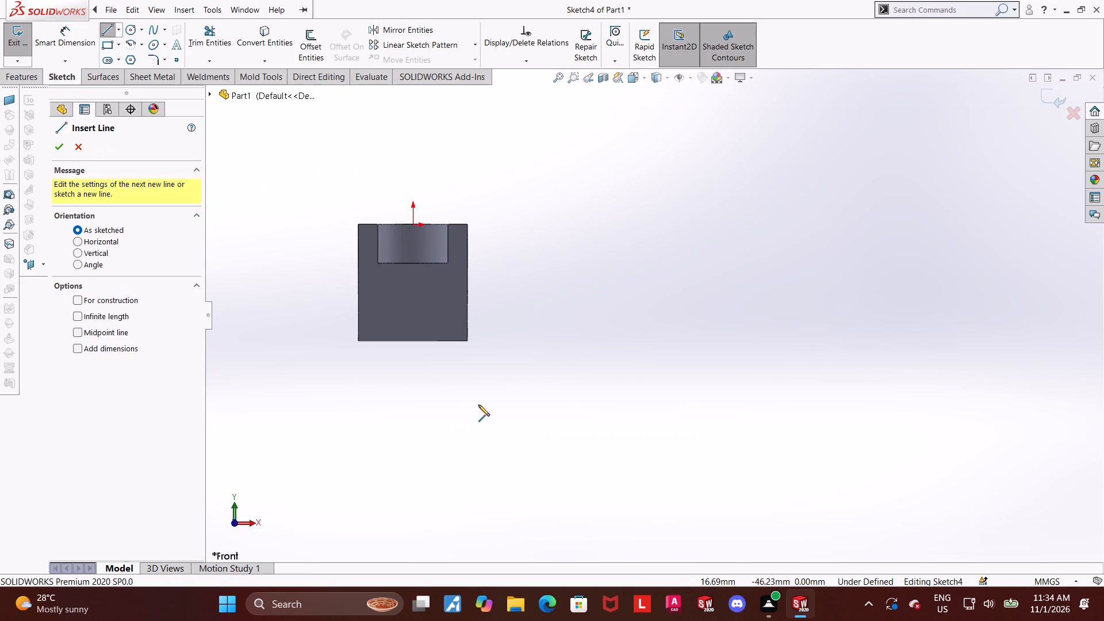
scroll(476, 355, up, 2)
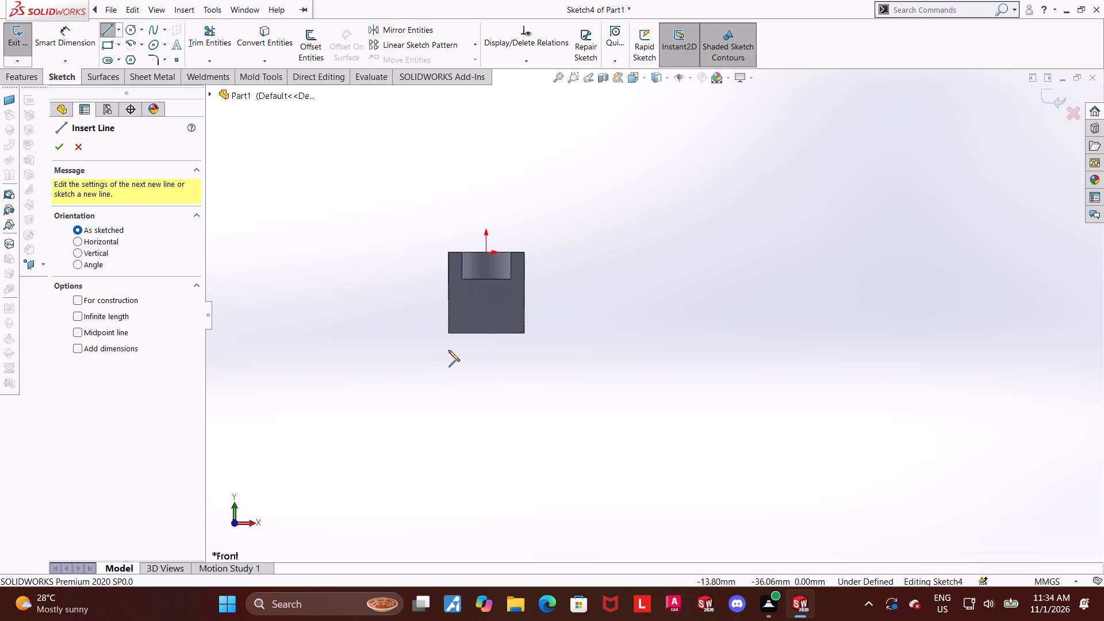
scroll(629, 379, up, 2)
scroll(694, 373, down, 1)
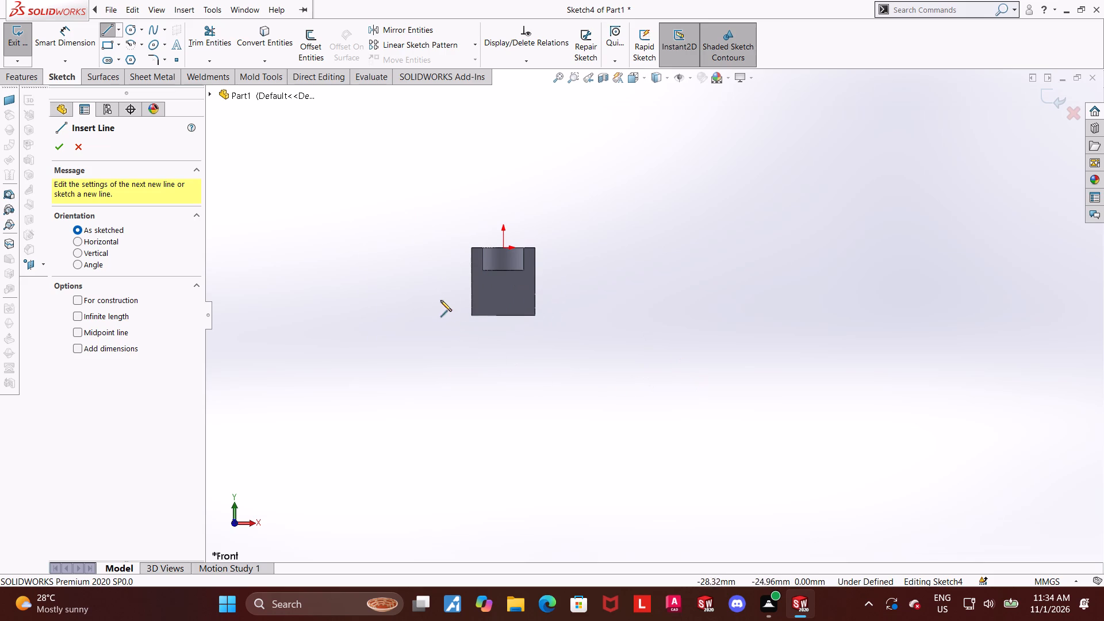
scroll(438, 310, down, 1)
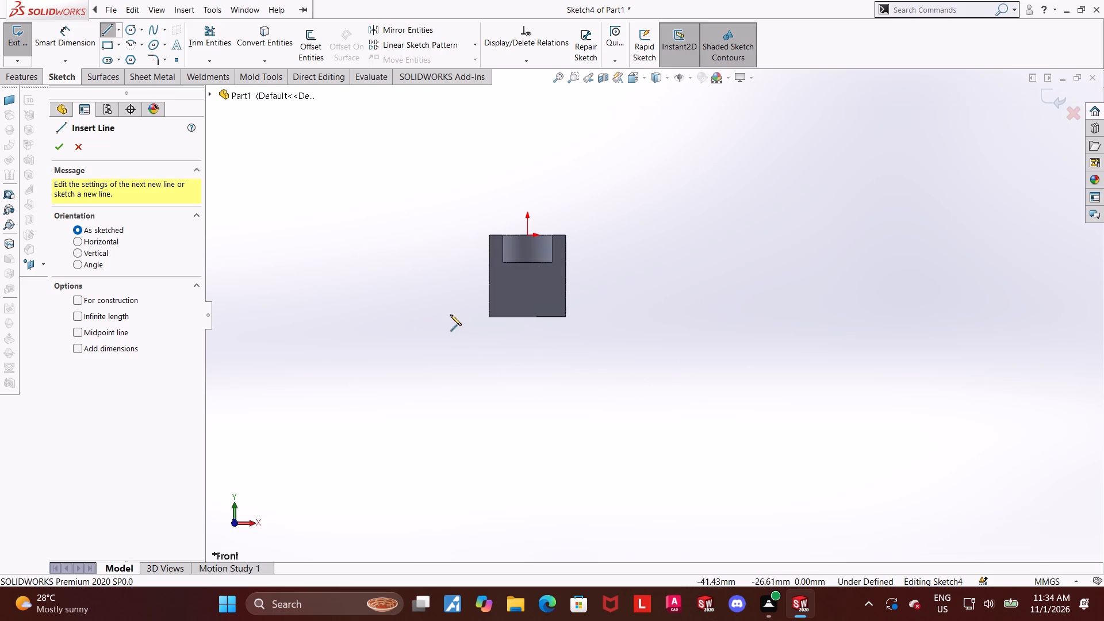
click(511, 317)
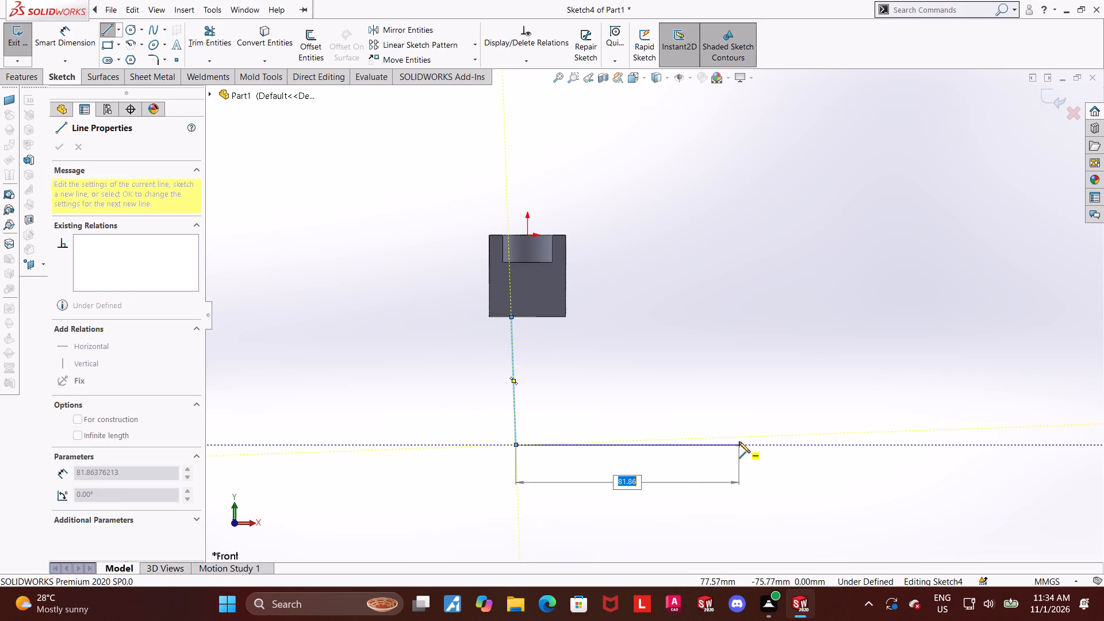
click(739, 442)
click(742, 411)
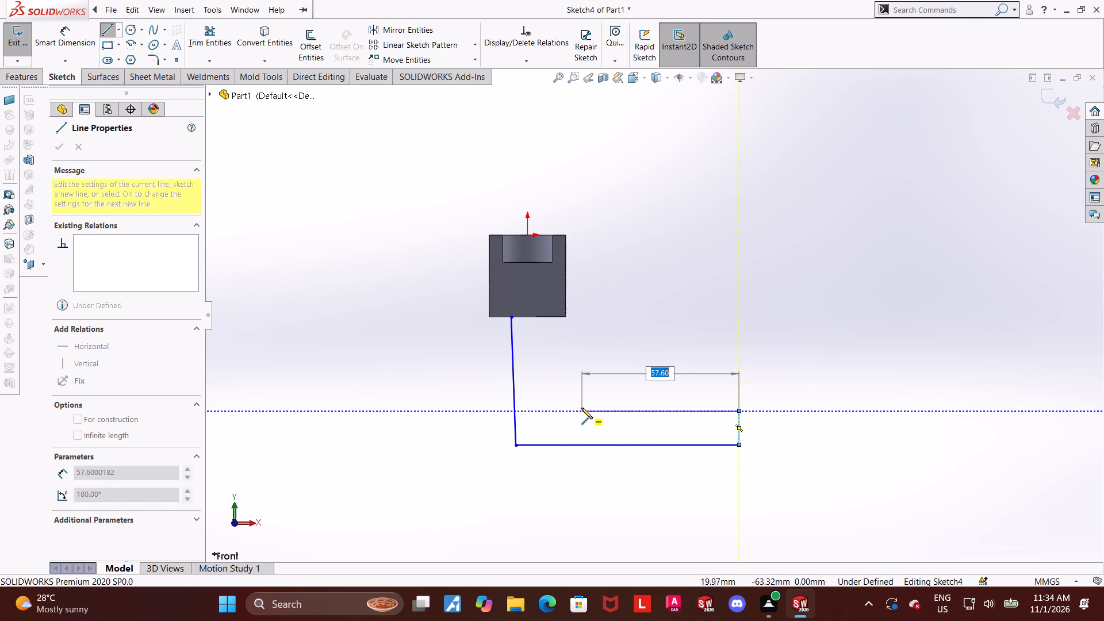
click(549, 411)
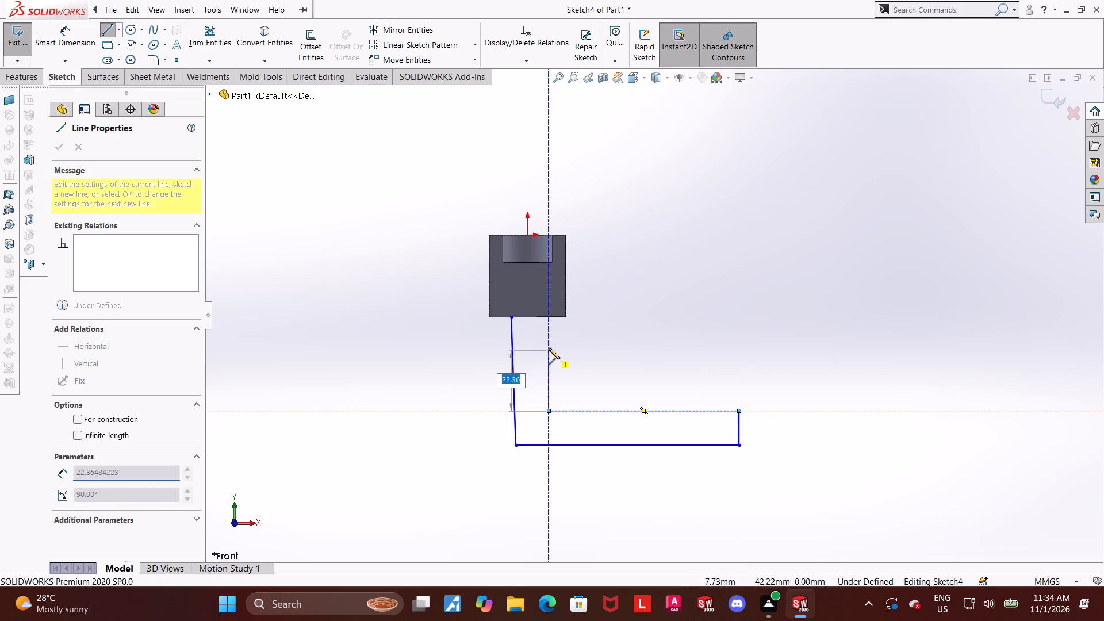
click(551, 316)
key(Escape)
Add a Vertical relation to the slanted outer line of the L-shaped profile.
click(512, 357)
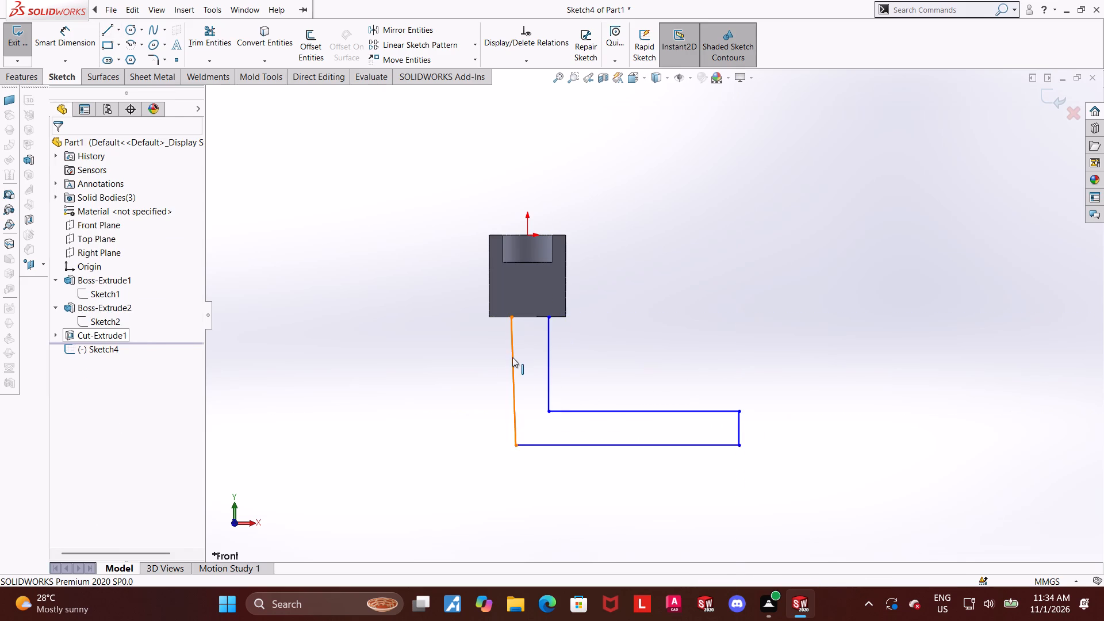
click(565, 309)
key(Escape)
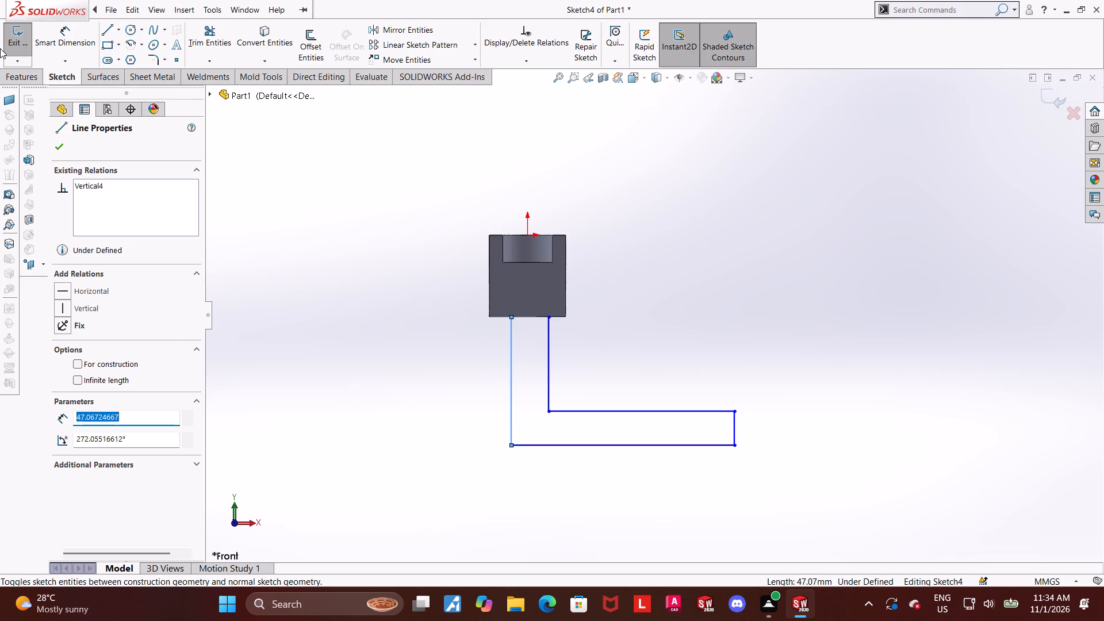
key(Escape)
Close the L-shaped profile with a line along the ring's bottom edge, joining the tops of the two vertical lines.
click(108, 29)
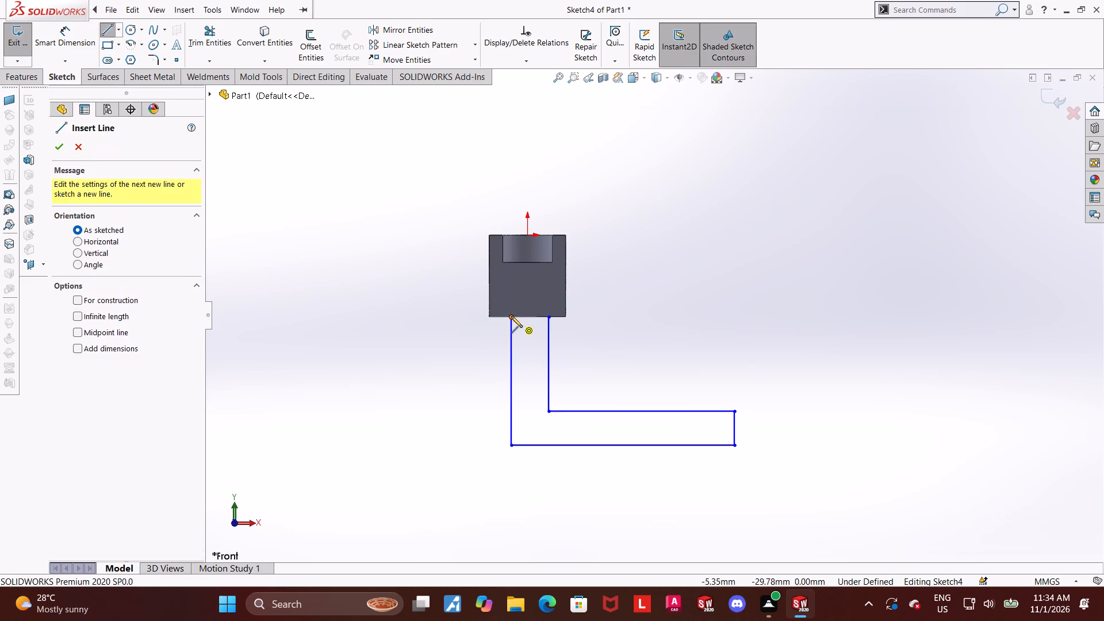
click(509, 316)
click(550, 317)
key(Escape)
key(Escape)
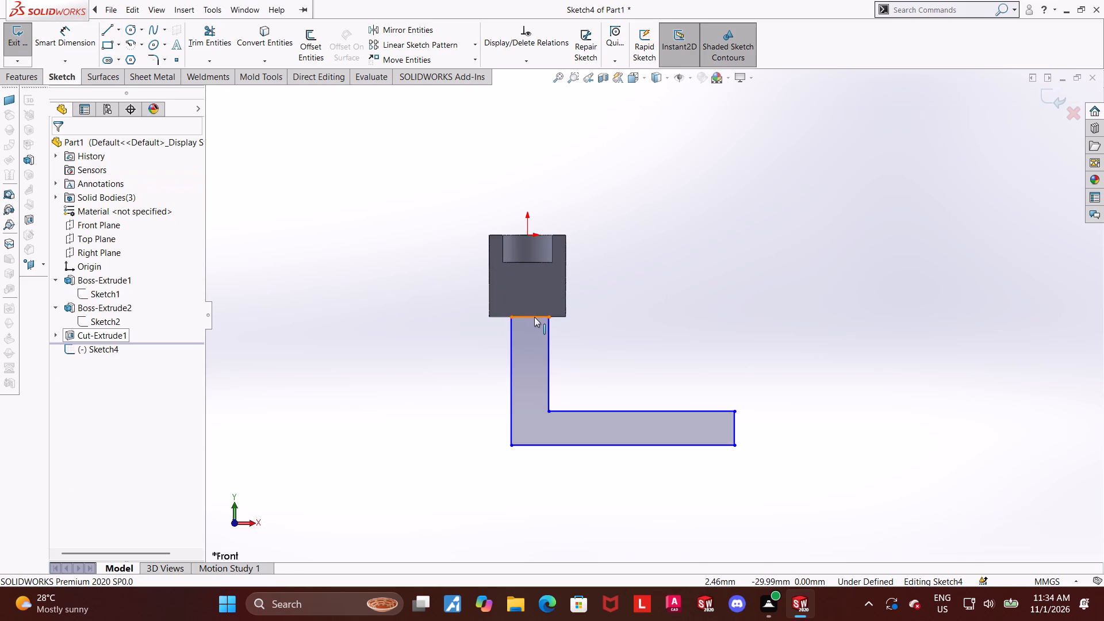
Add a Vertical relation between the midpoint of the profile's top closing line and the origin.
click(532, 317)
ctrl+click(528, 236)
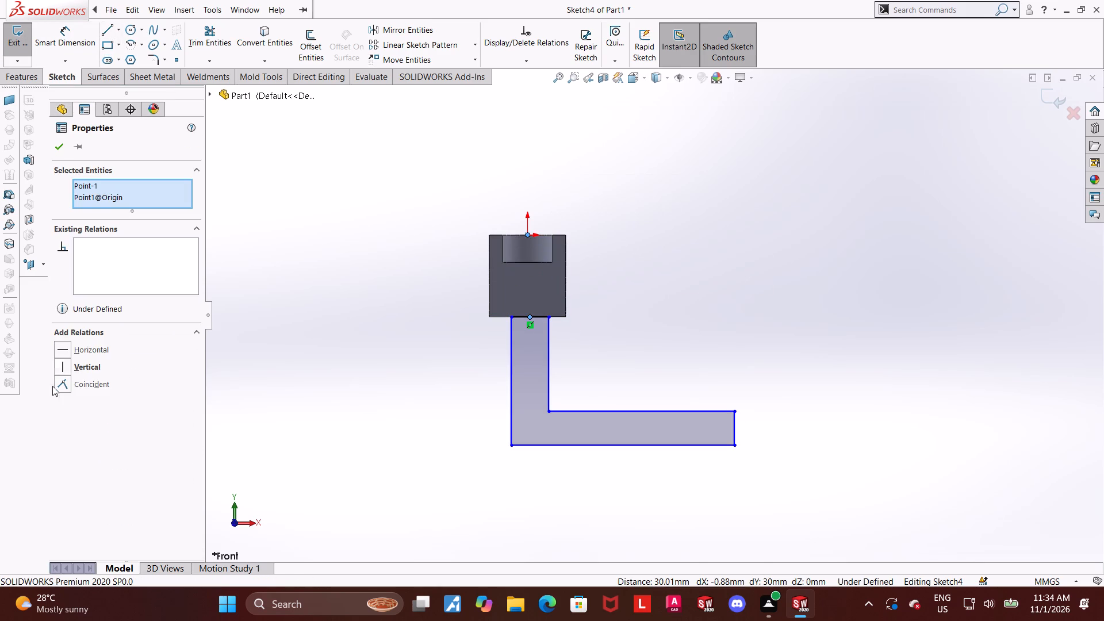
click(66, 364)
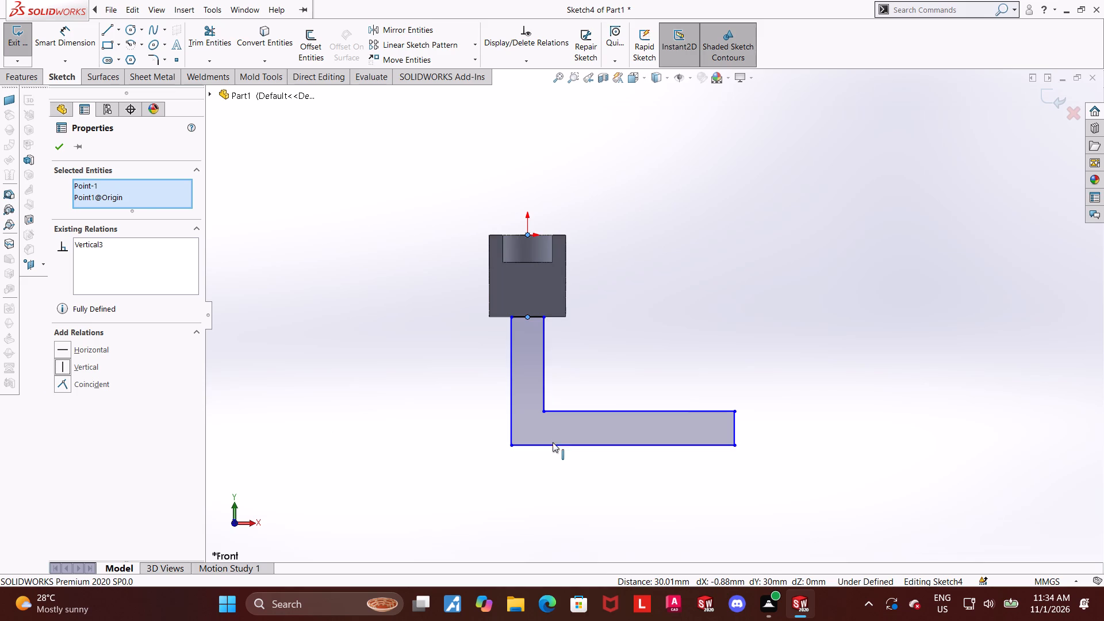
click(650, 312)
Dimension the distance between the vertical leg's two side lines and set it to 8 mm.
click(83, 30)
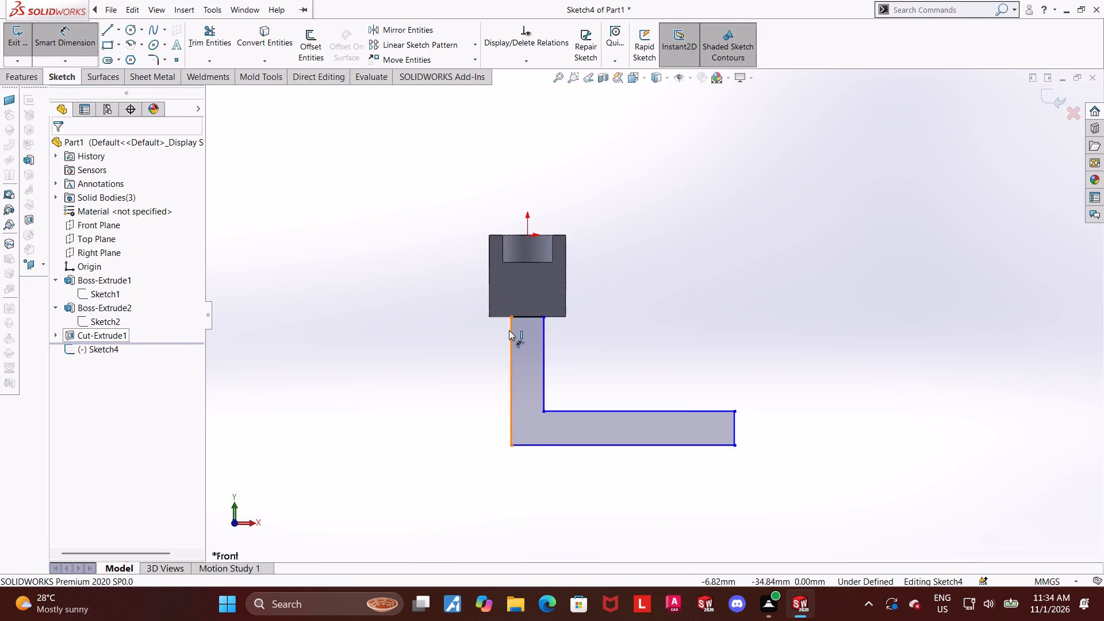
click(509, 330)
click(544, 336)
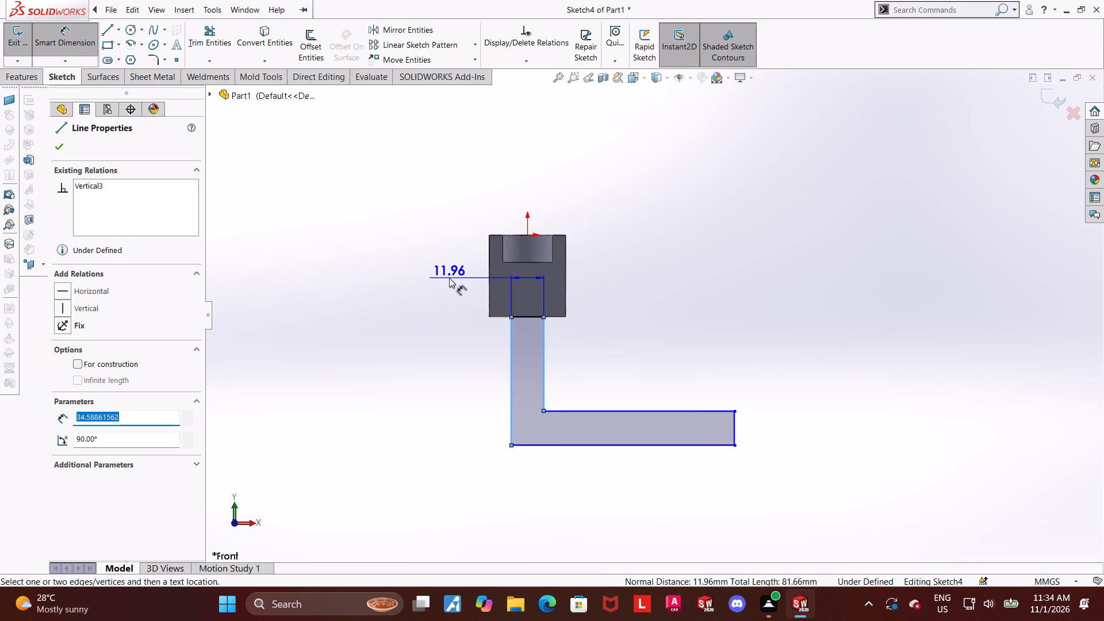
click(443, 277)
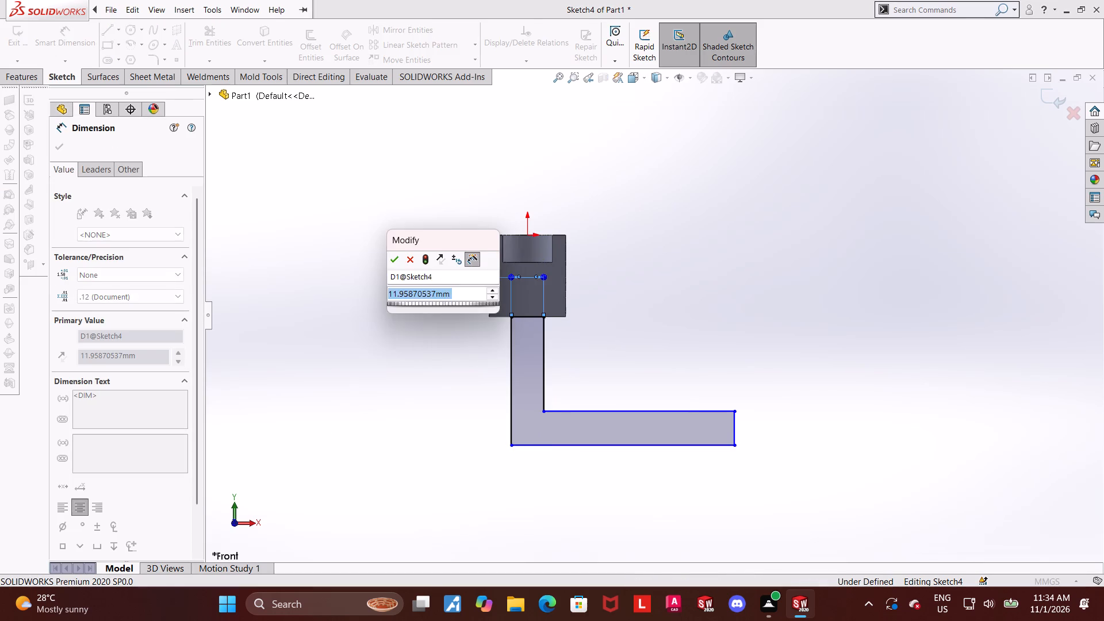
key(8)
key(Return)
key(Escape)
click(865, 402)
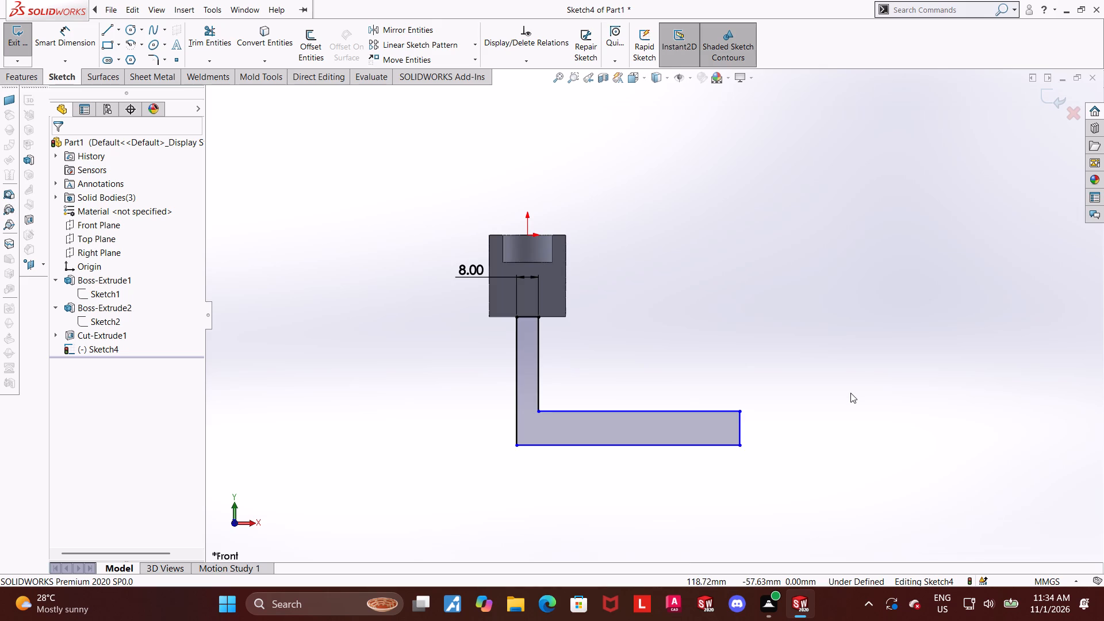
Add a 4 mm sketch fillet to the inner corner of the L-shaped profile.
scroll(850, 393, down, 1)
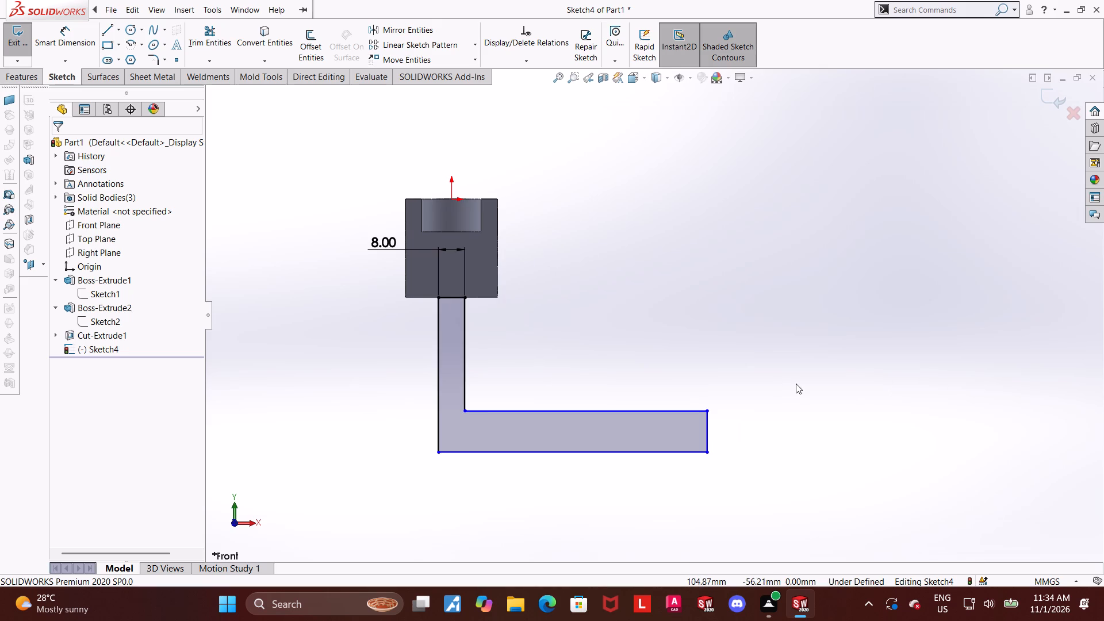
scroll(796, 384, down, 1)
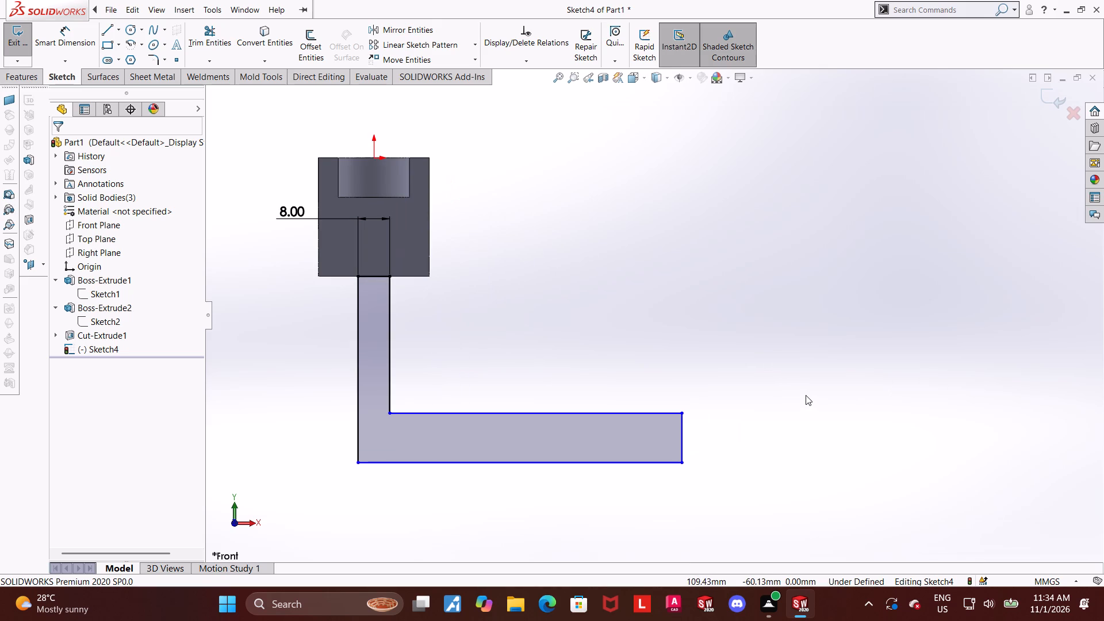
scroll(806, 395, down, 1)
scroll(804, 394, up, 1)
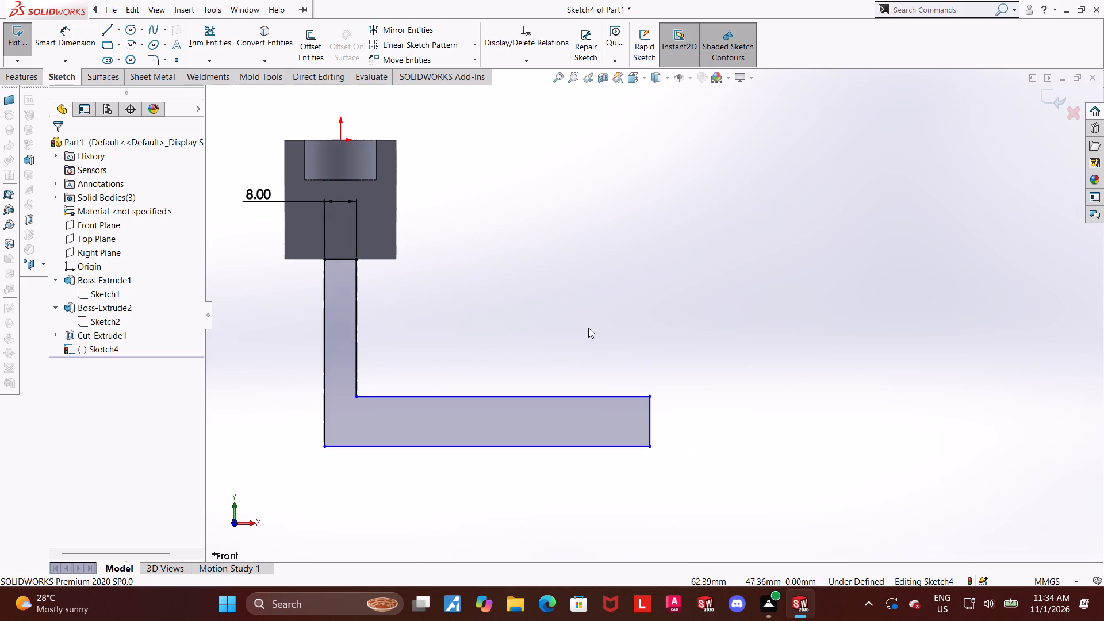
click(151, 62)
key(4)
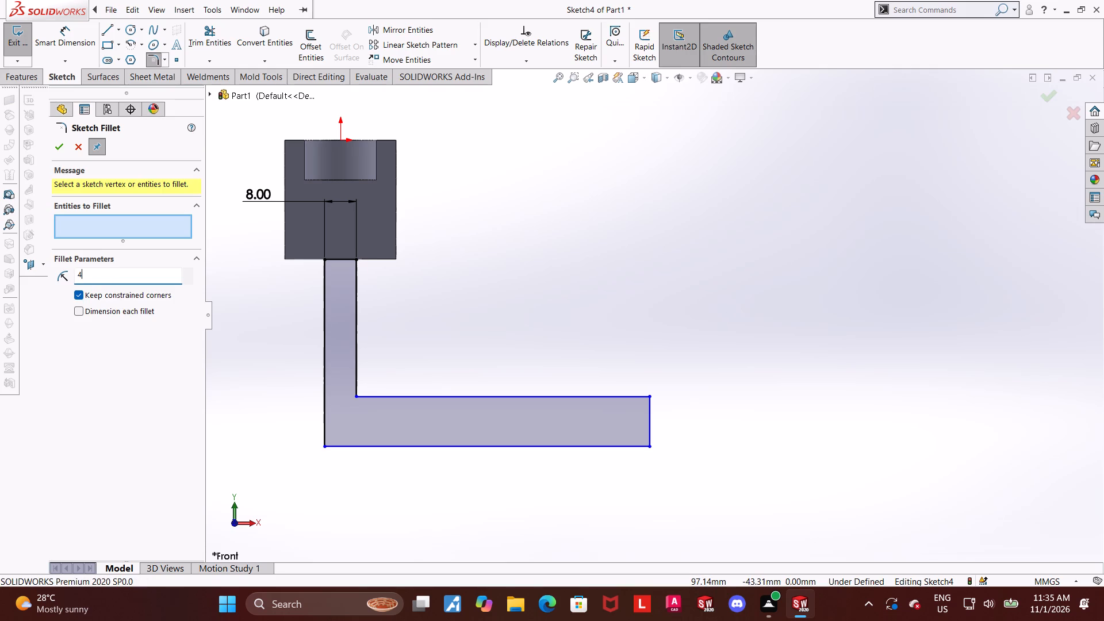
key(Return)
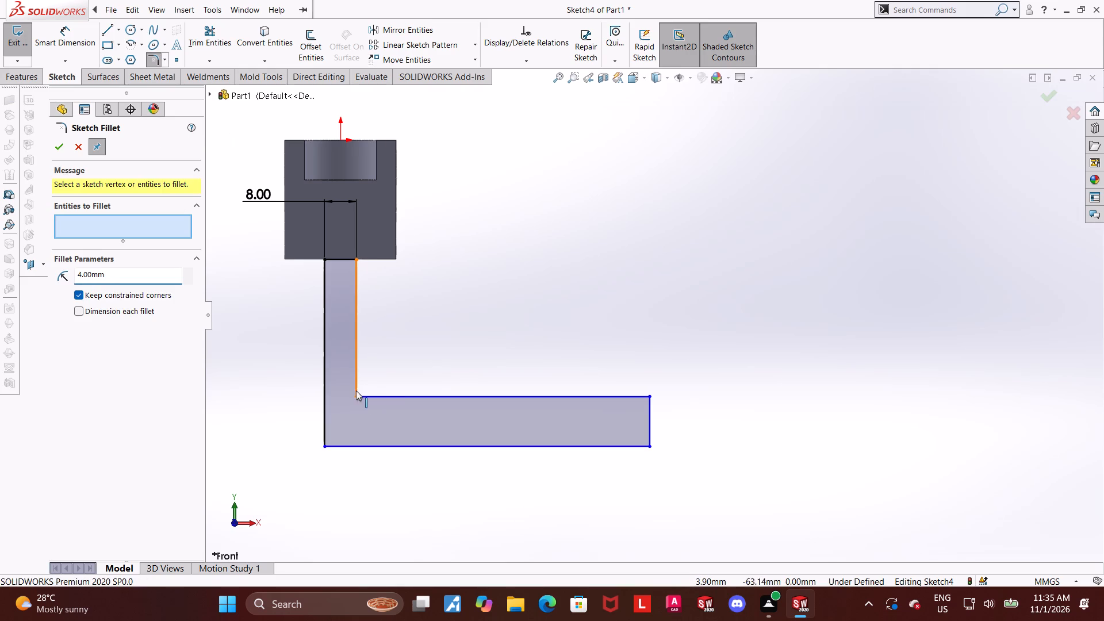
click(354, 400)
click(60, 149)
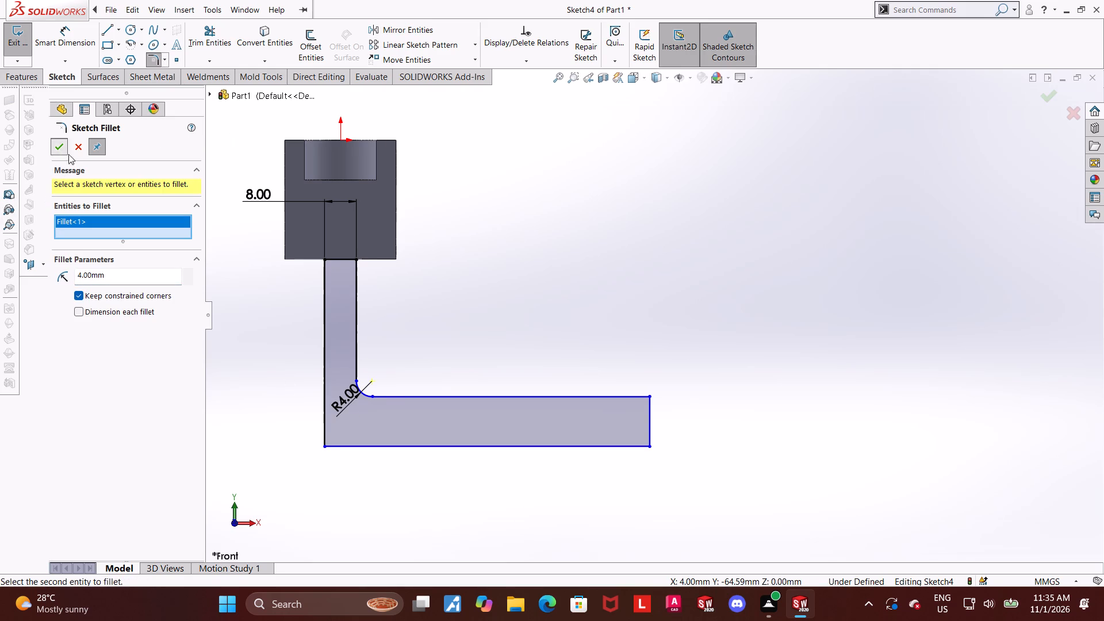
click(431, 263)
Dimension the distance between the horizontal leg's upper and lower lines and set it to 8 mm.
click(61, 26)
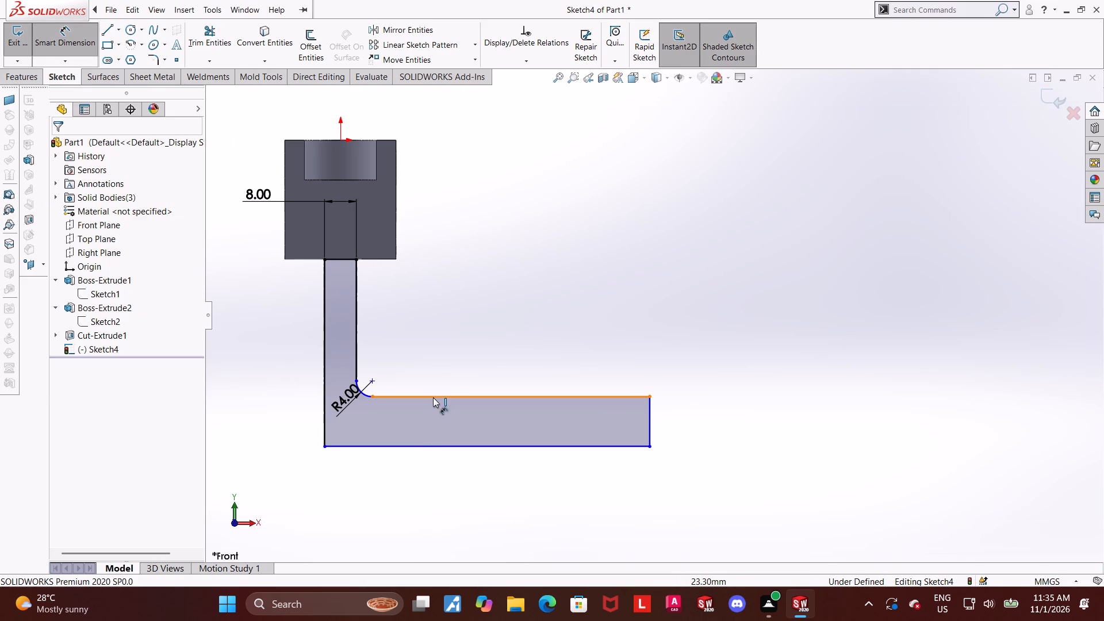
click(433, 397)
drag(436, 446, 436, 439)
click(438, 334)
key(8)
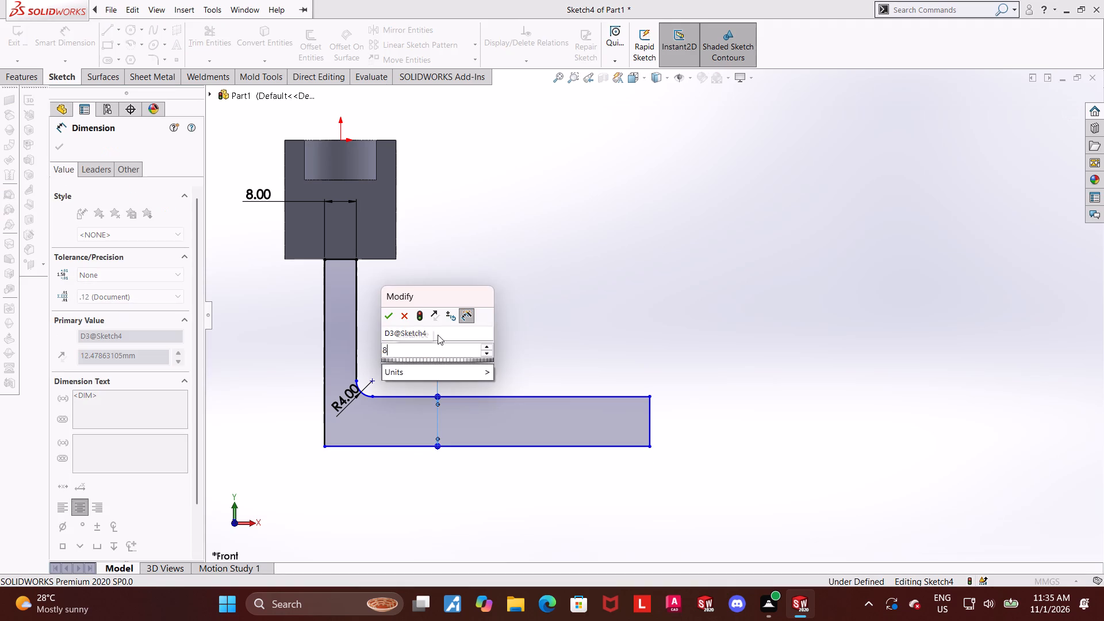
key(Return)
key(Escape)
key(Escape)
click(689, 363)
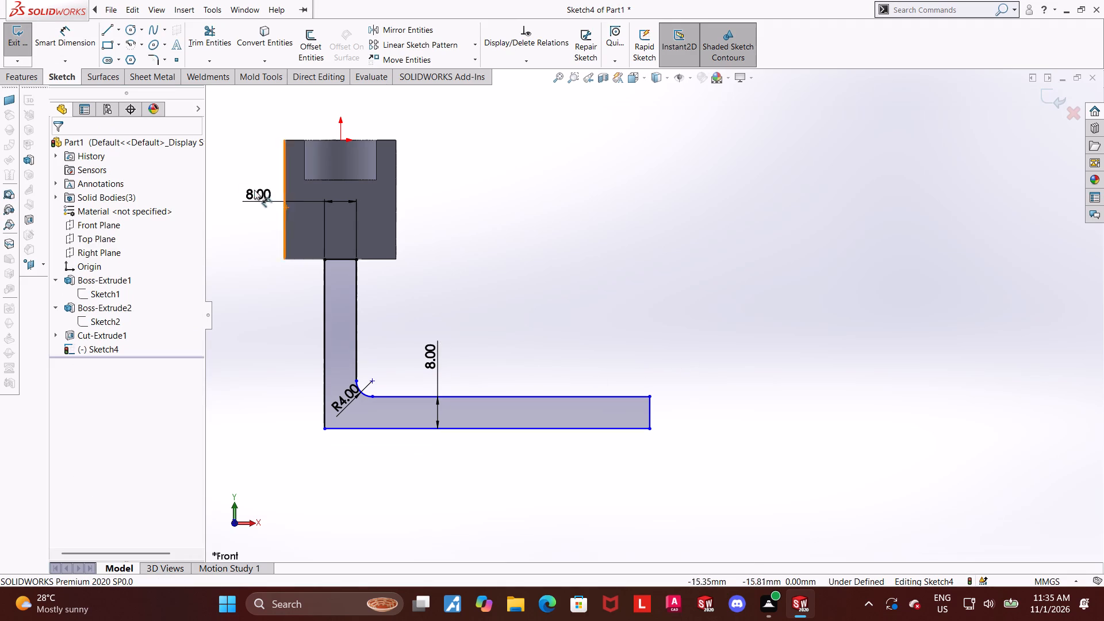
Add a 12 mm sketch fillet to the outer corner of the L-shaped profile.
click(149, 58)
text(12)
key(Return)
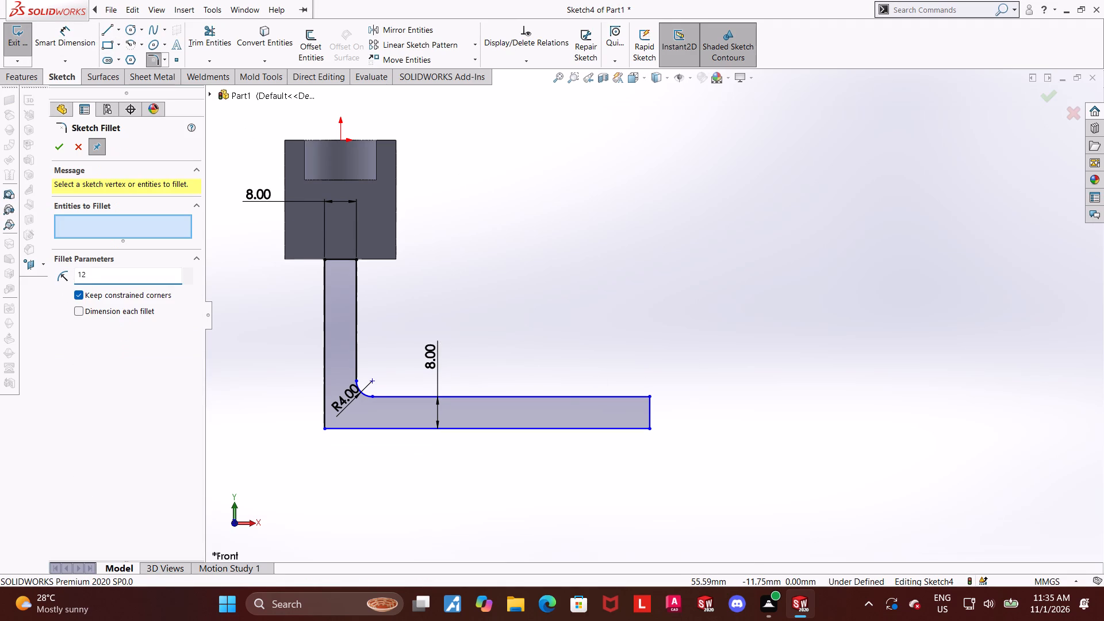
click(325, 425)
click(55, 147)
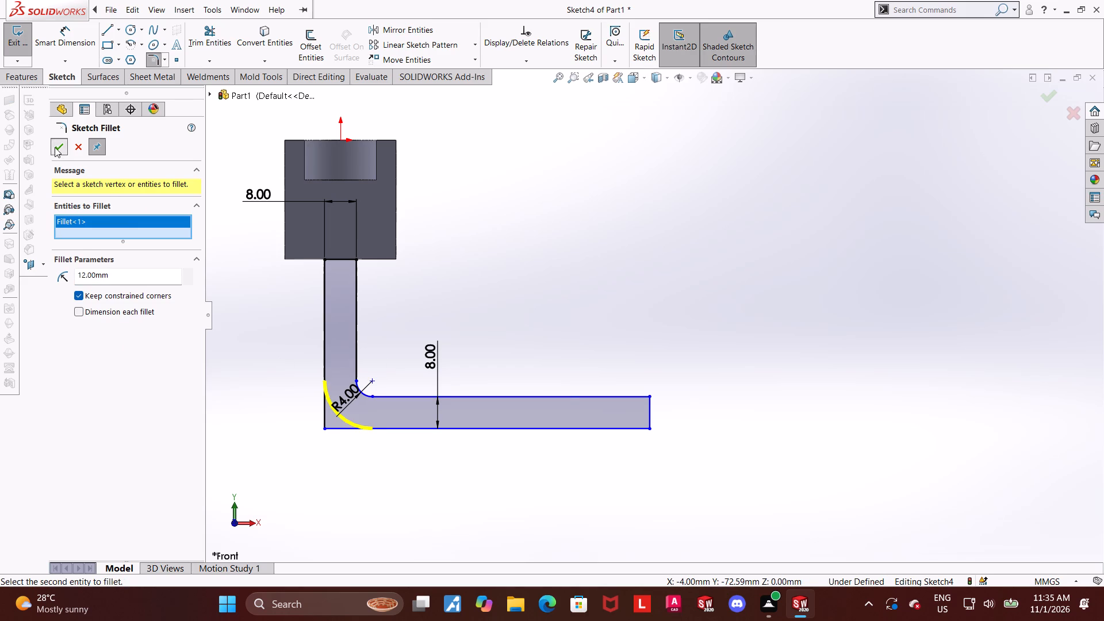
click(539, 249)
scroll(440, 335, down, 1)
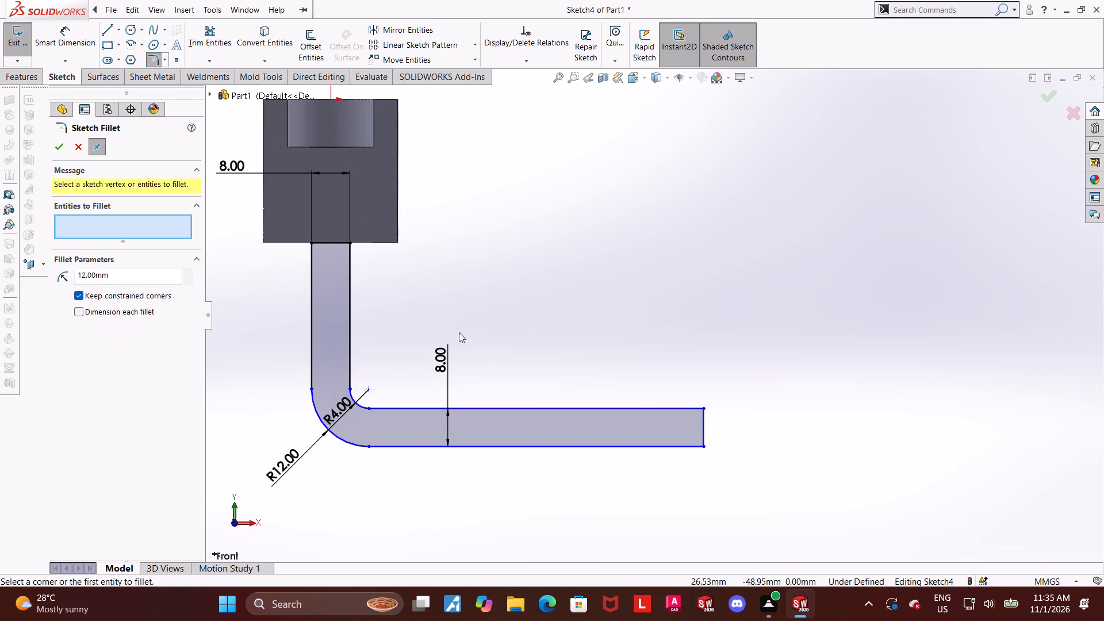
scroll(512, 342, down, 1)
scroll(354, 328, up, 2)
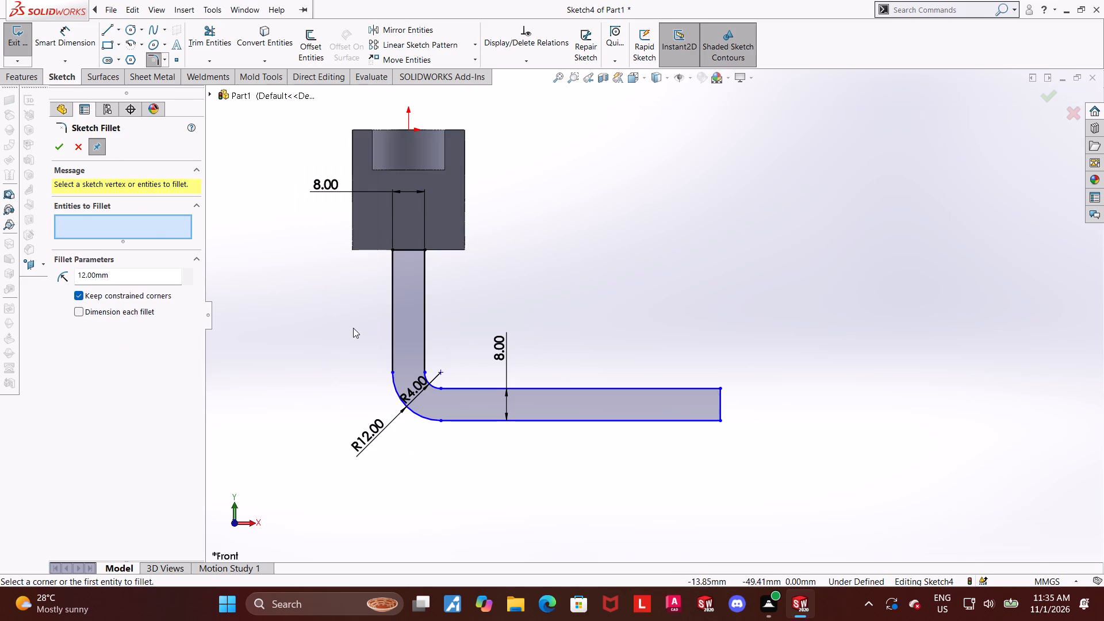
click(56, 143)
click(737, 266)
Dimension the horizontal distance from the origin to the end line of the horizontal leg and set it to 20 mm.
scroll(497, 332, down, 1)
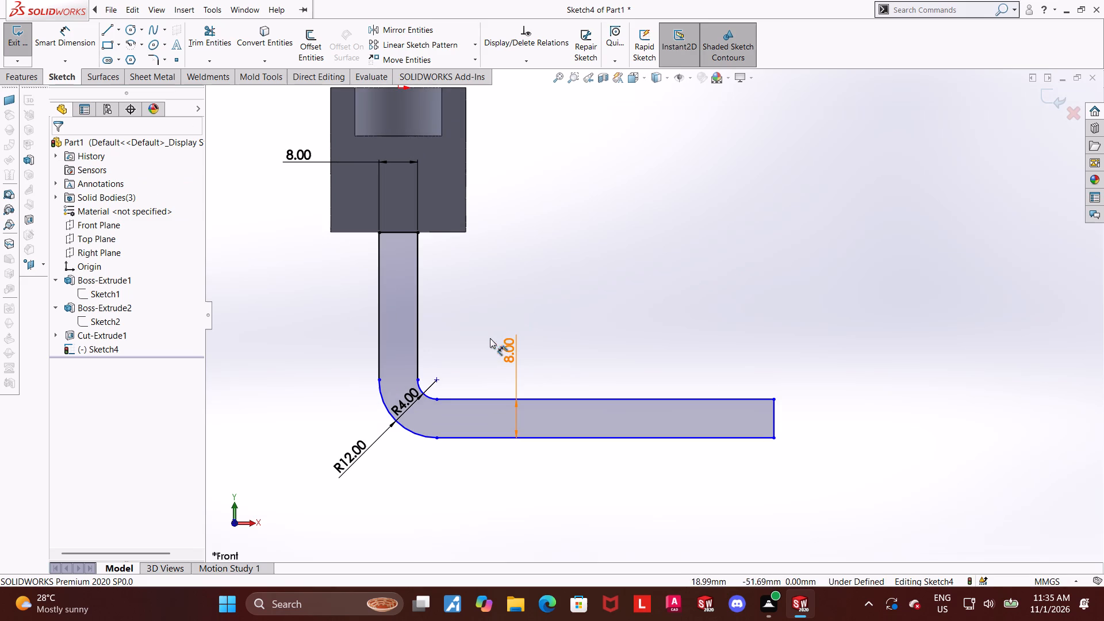
scroll(620, 344, up, 1)
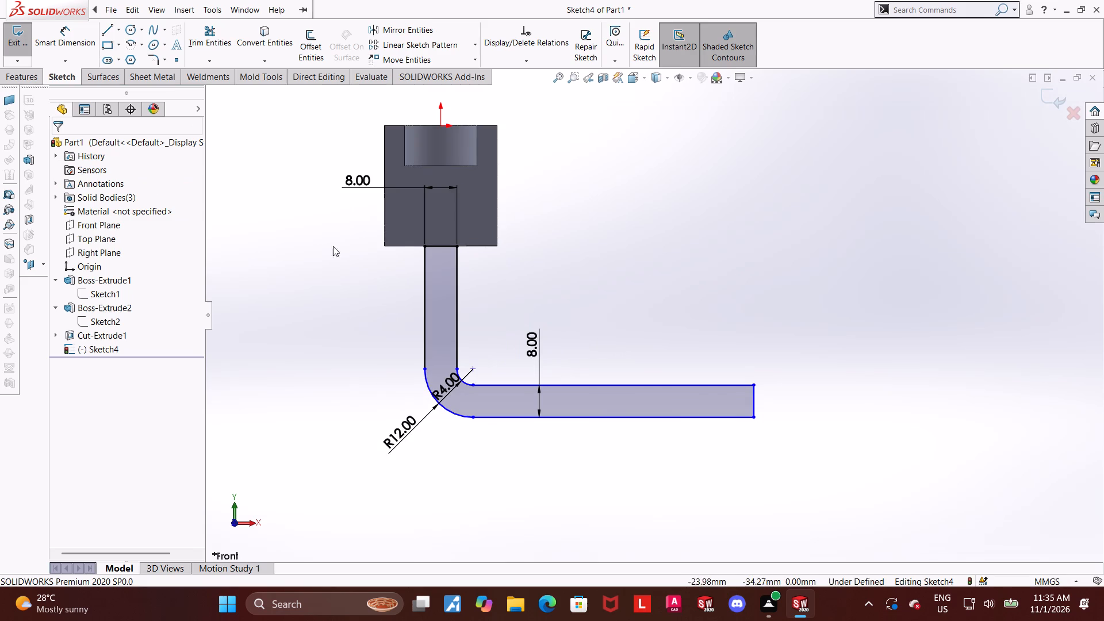
click(83, 33)
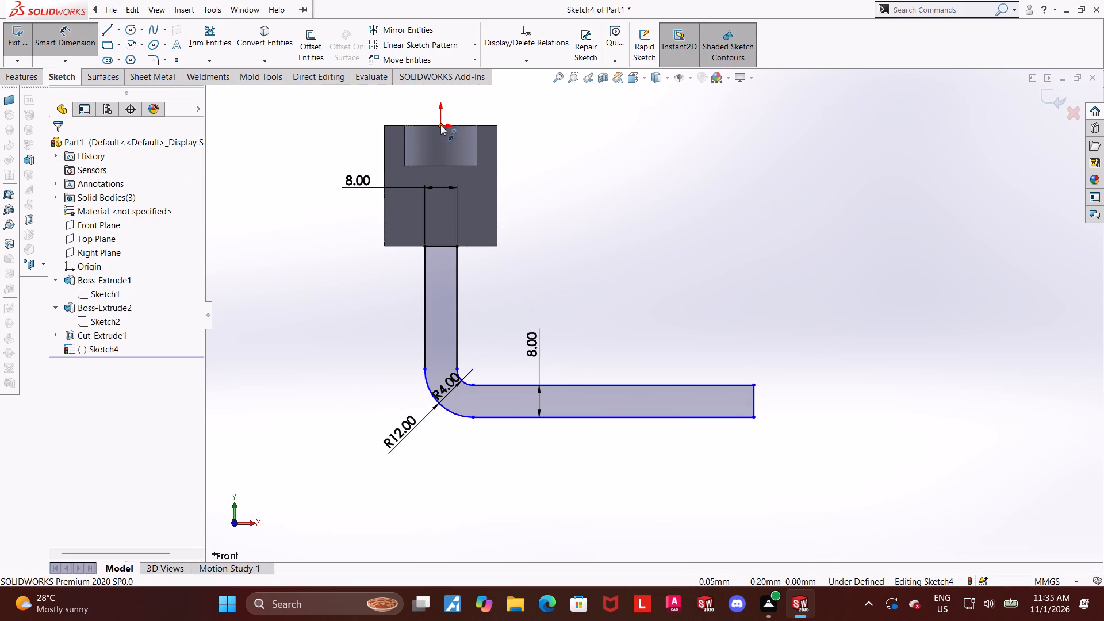
click(440, 125)
click(751, 406)
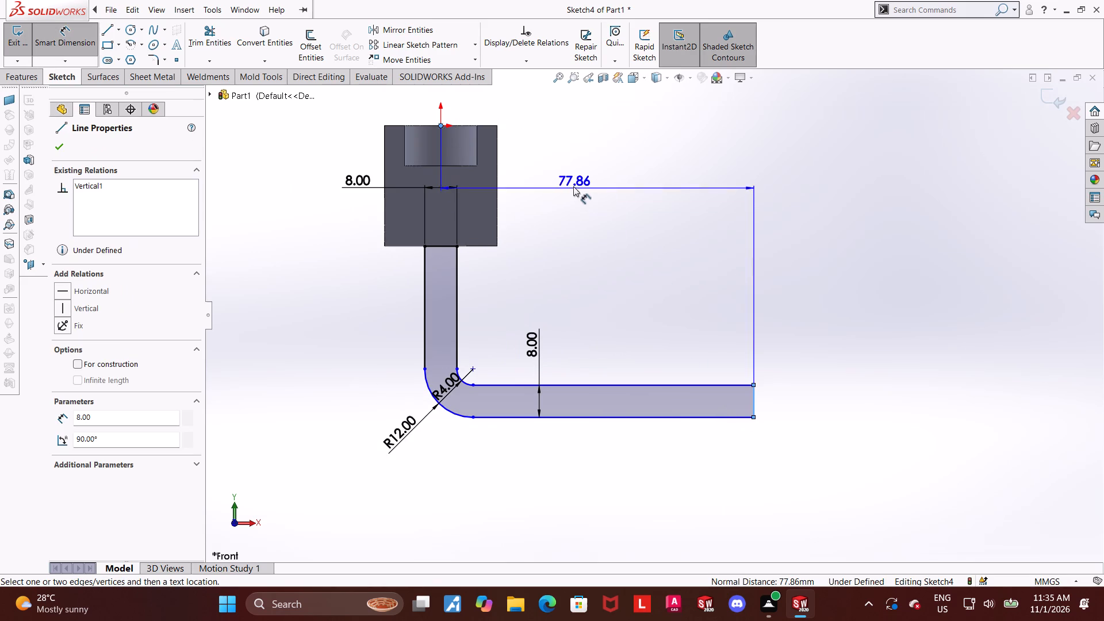
scroll(568, 163, down, 1)
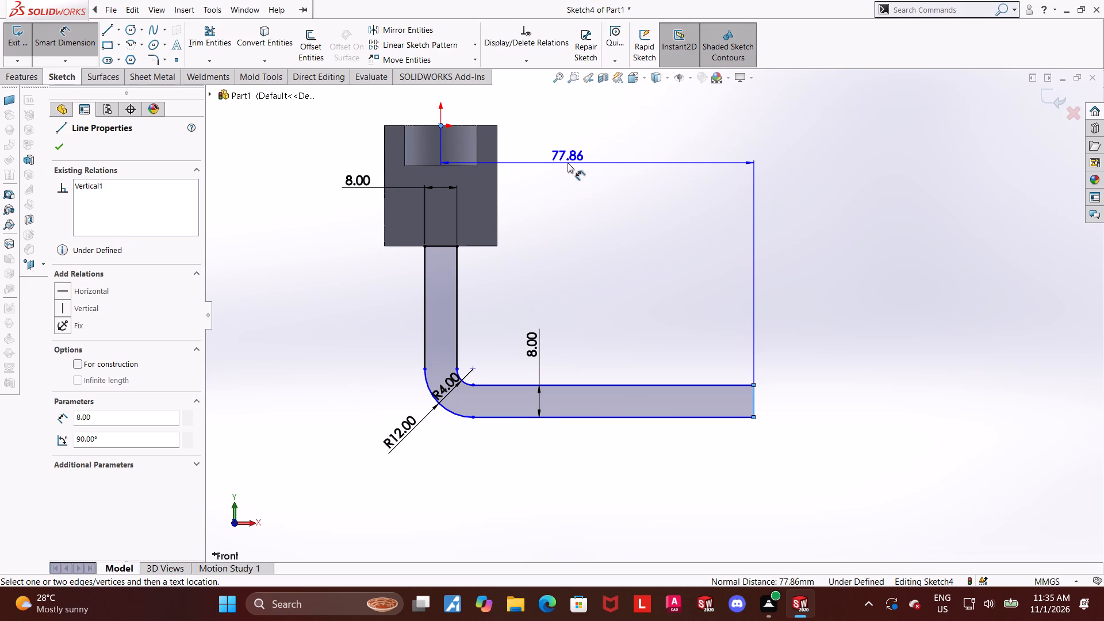
scroll(566, 165, down, 1)
scroll(576, 164, up, 2)
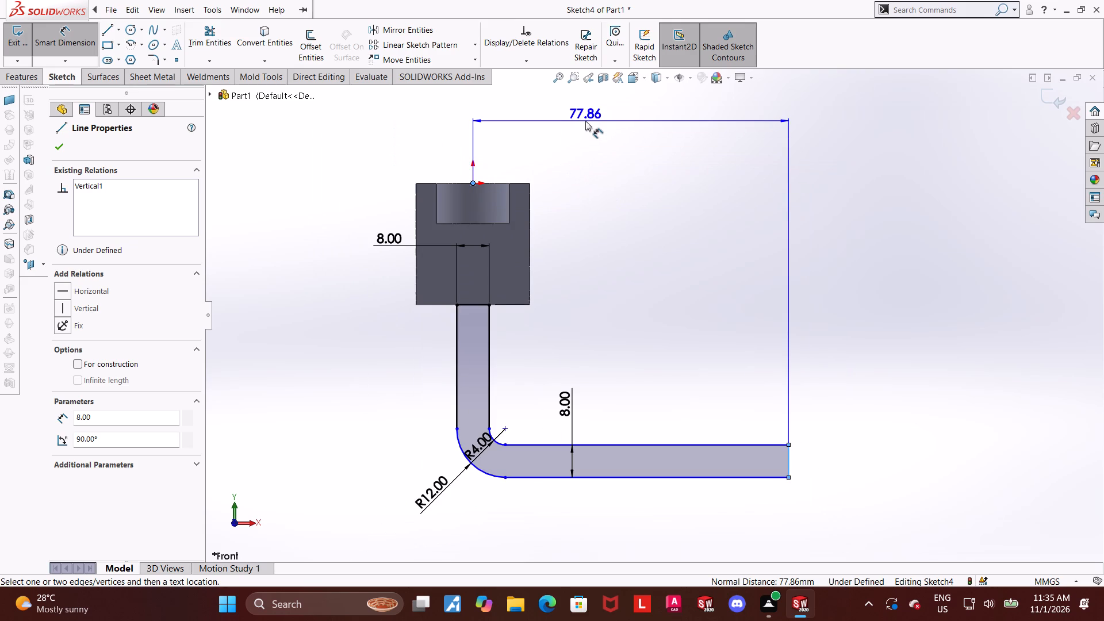
click(585, 121)
text(20)
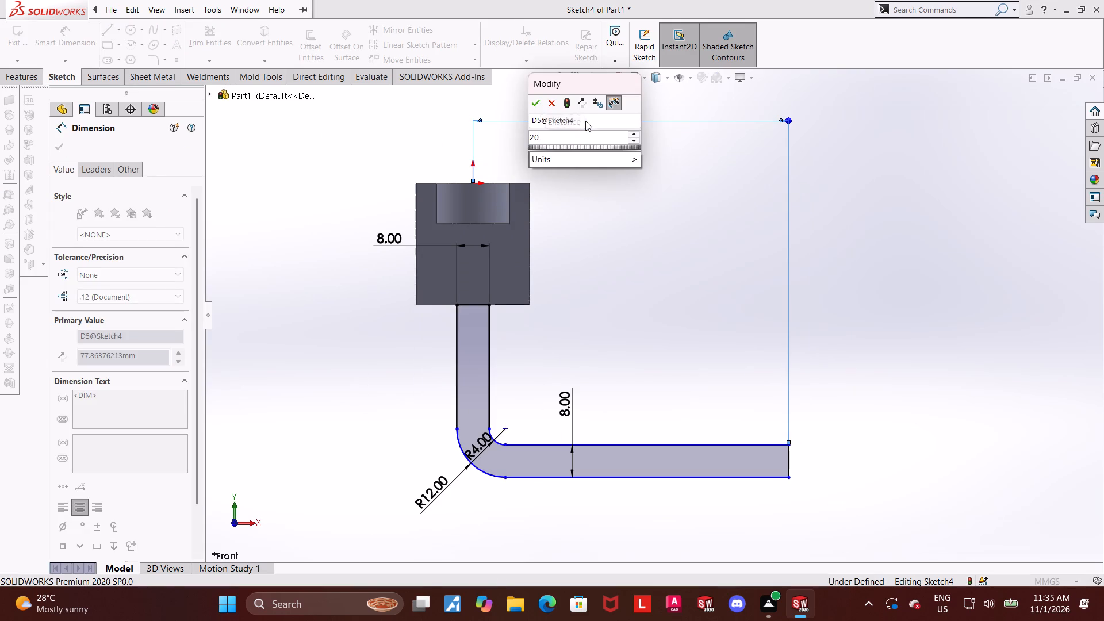
key(Return)
key(Escape)
click(944, 305)
Dimension the vertical distance from the origin to the upper line of the horizontal leg and set it to 50 mm.
scroll(773, 327, down, 1)
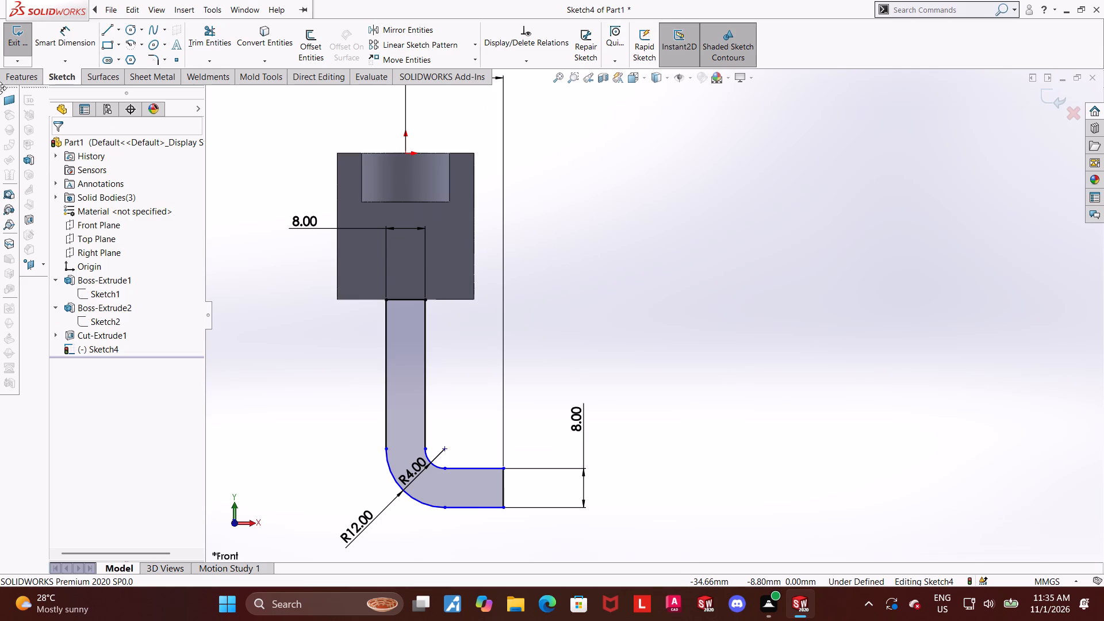
click(59, 27)
click(406, 153)
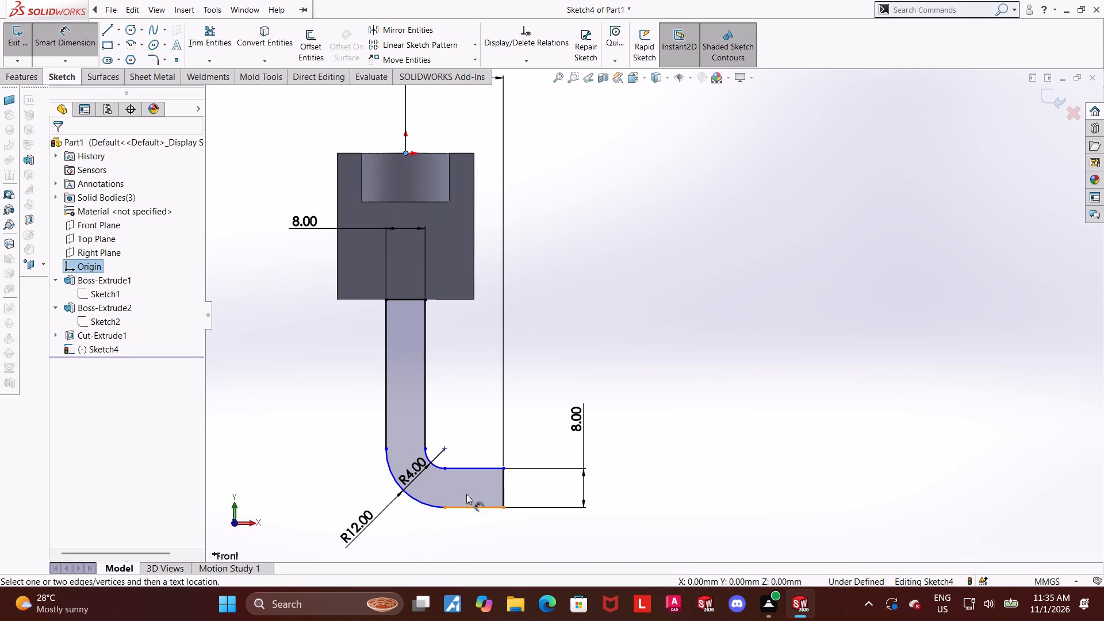
click(473, 509)
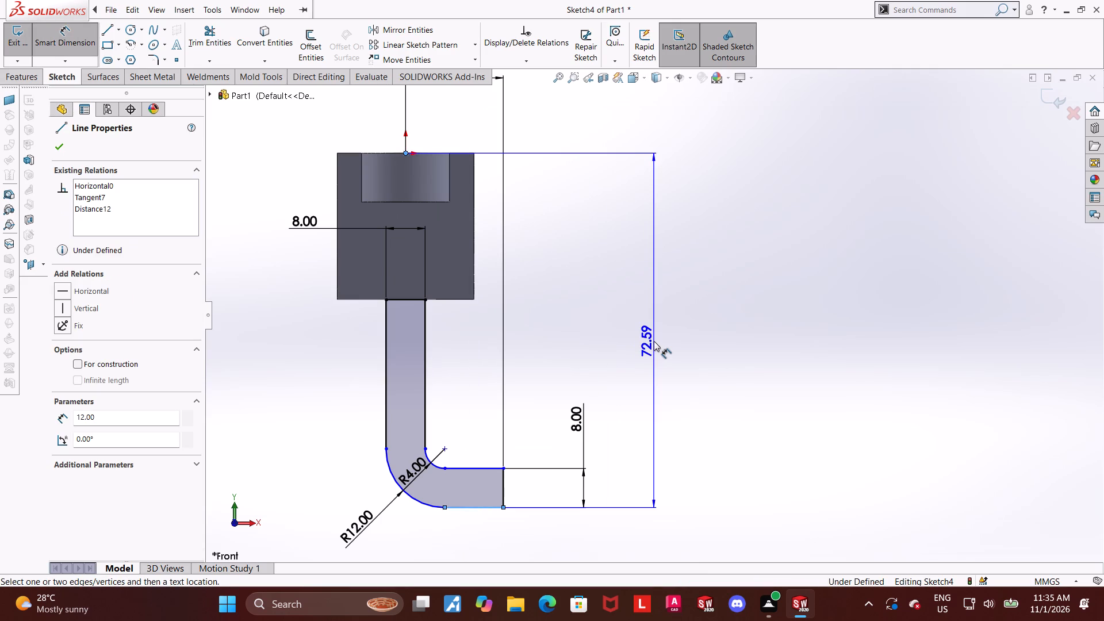
key(Escape)
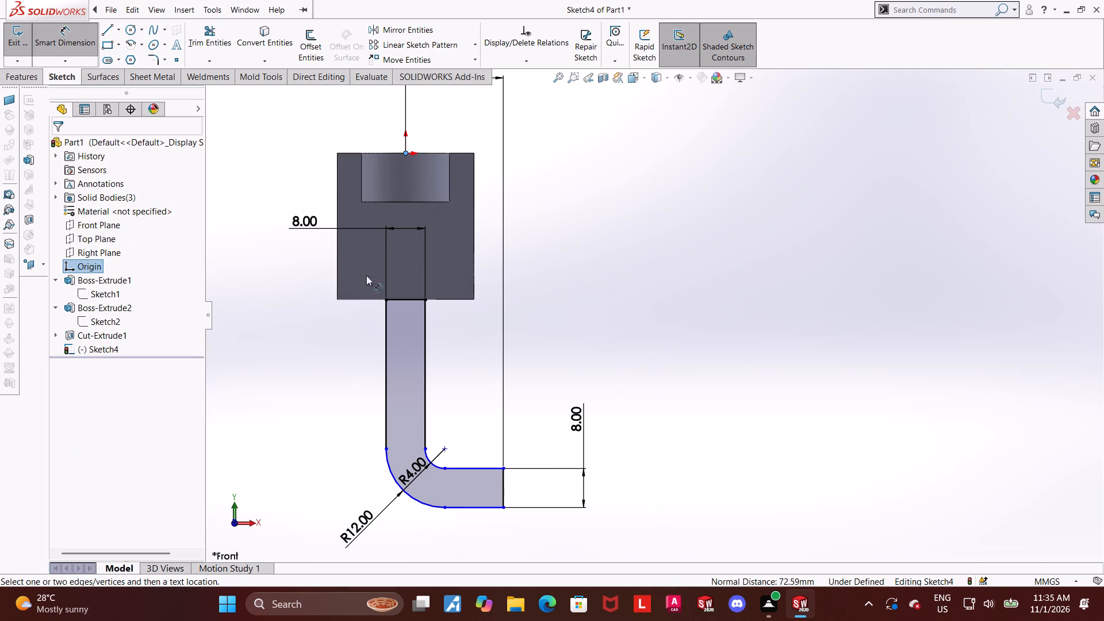
click(485, 467)
click(816, 288)
text(50)
key(Return)
key(Escape)
click(801, 420)
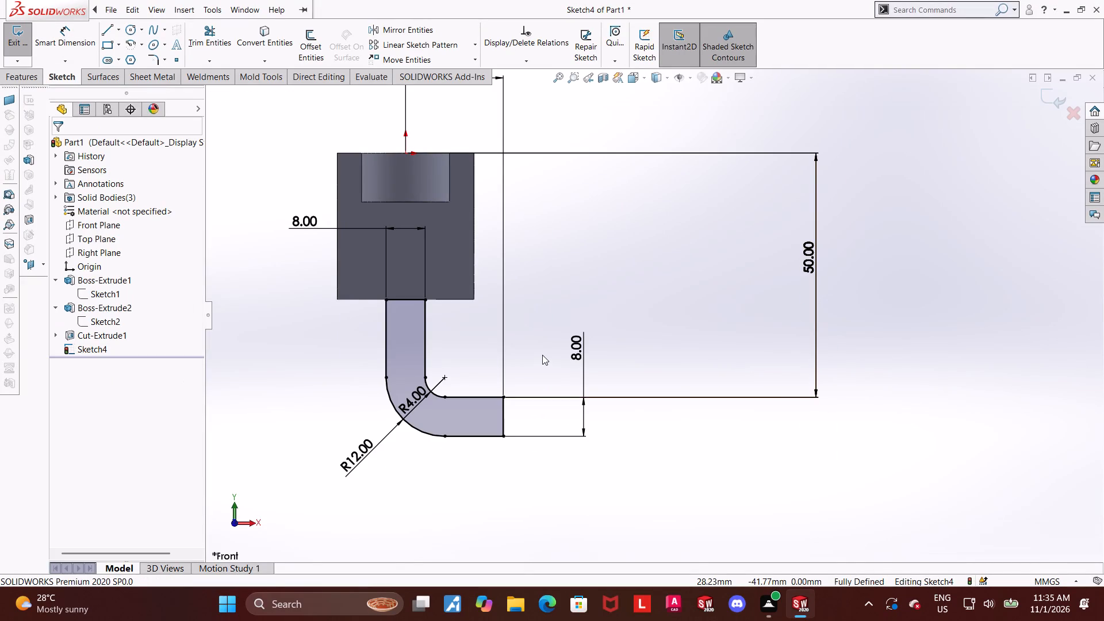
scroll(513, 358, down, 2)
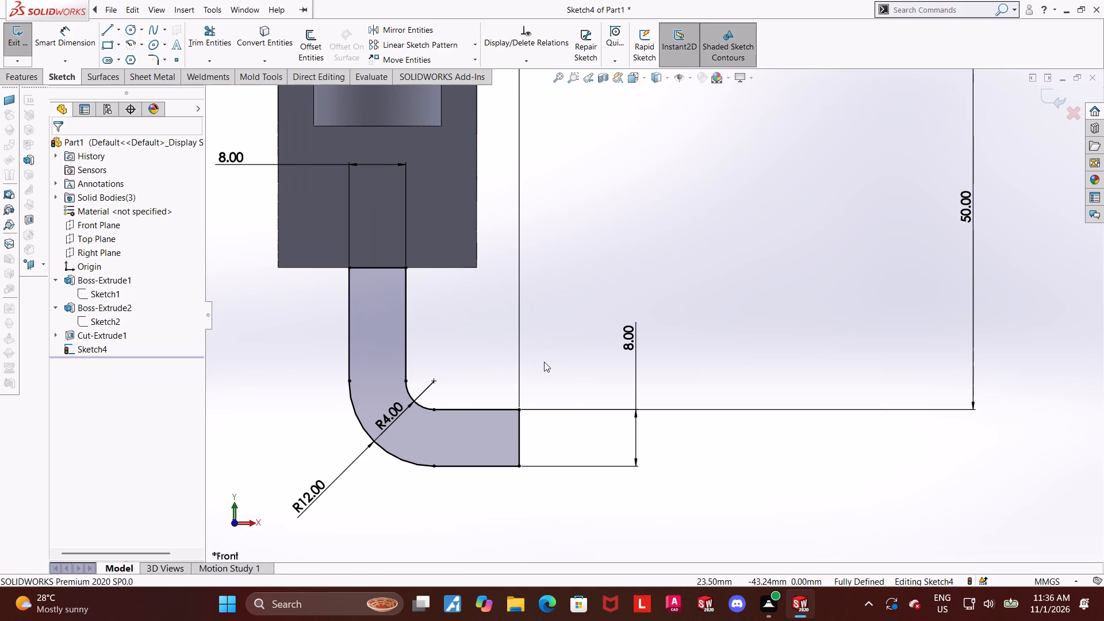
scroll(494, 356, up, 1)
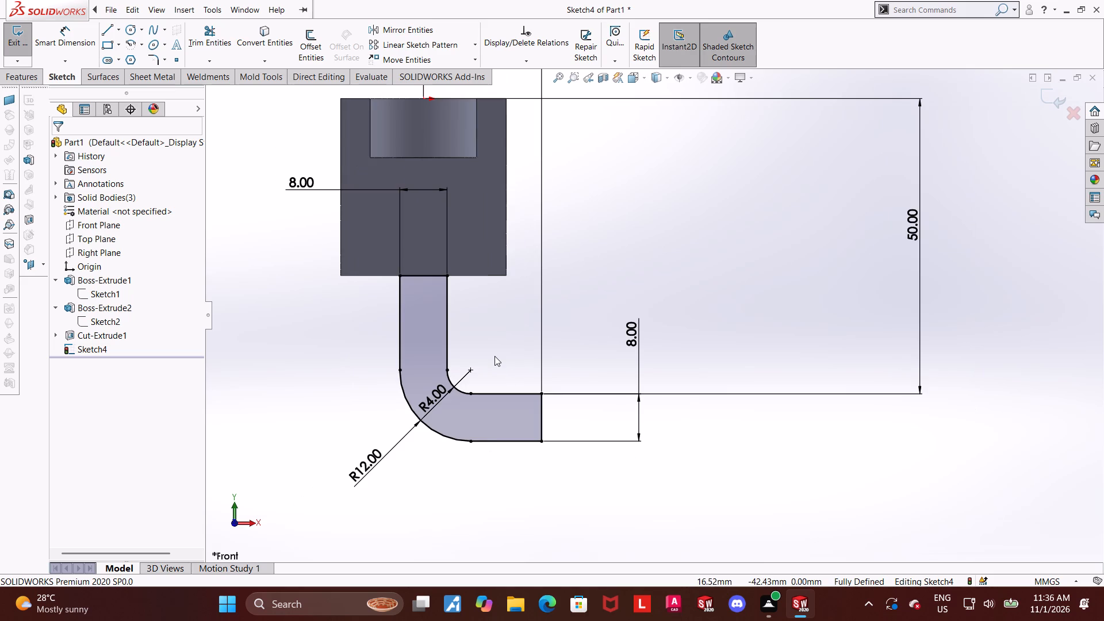
Examine the L-shaped profile and its dimensions, opening the horizontal 20 mm dimension.
scroll(457, 362, up, 2)
scroll(535, 349, up, 1)
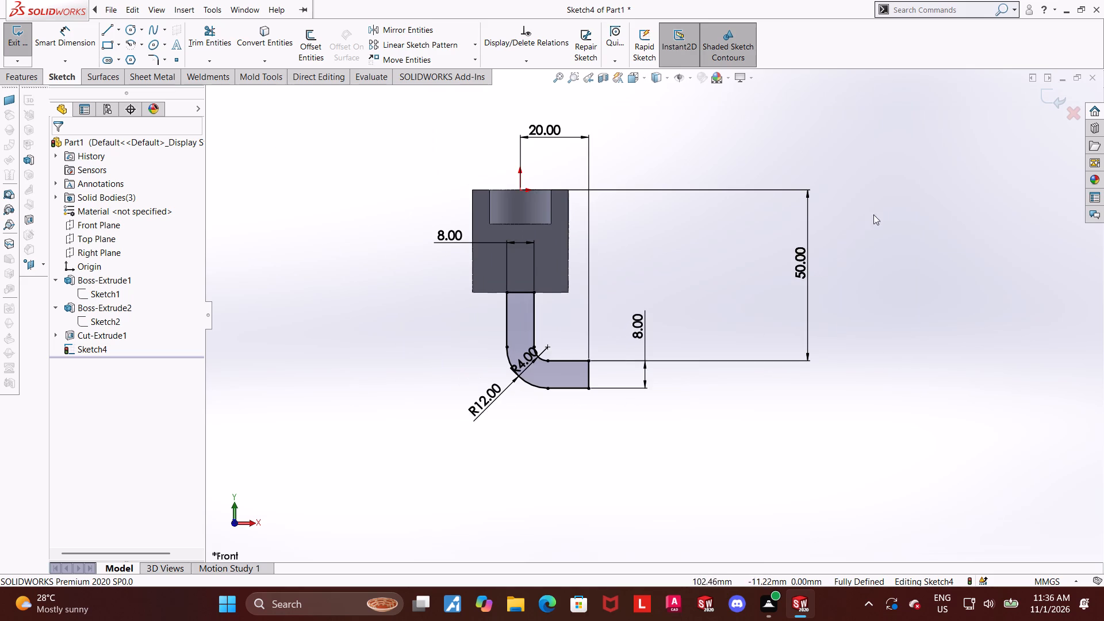
scroll(860, 159, down, 1)
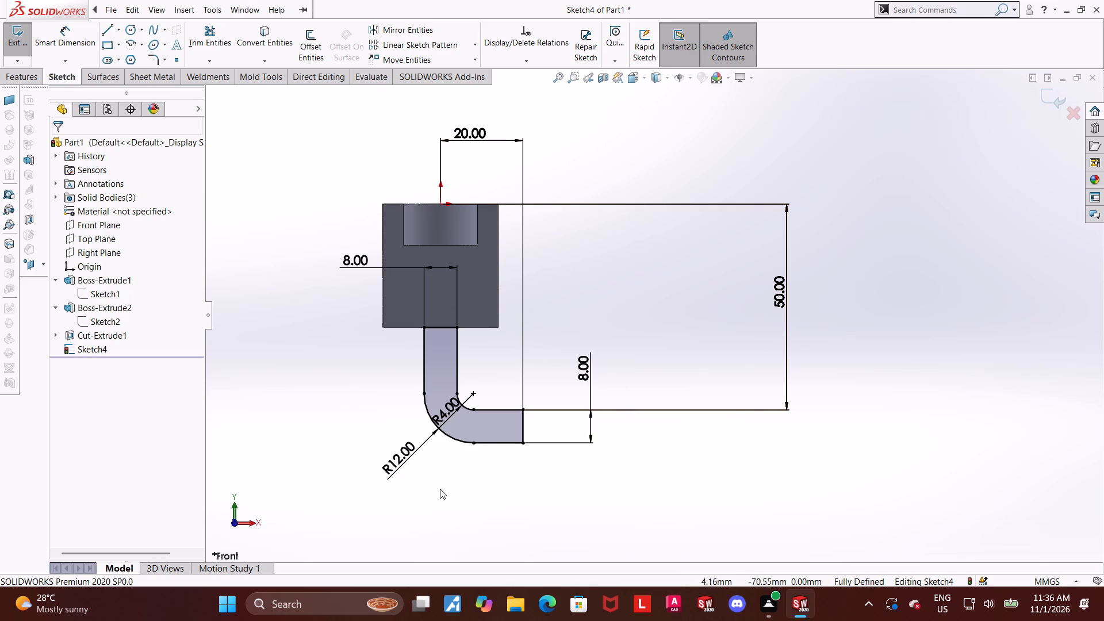
scroll(410, 406, down, 3)
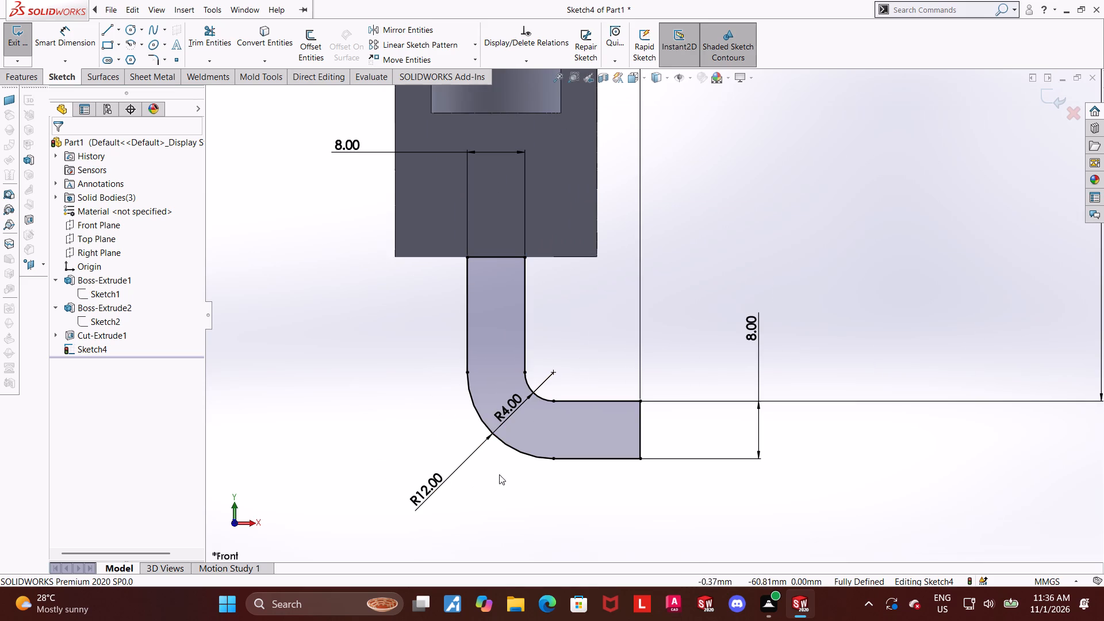
scroll(628, 451, down, 1)
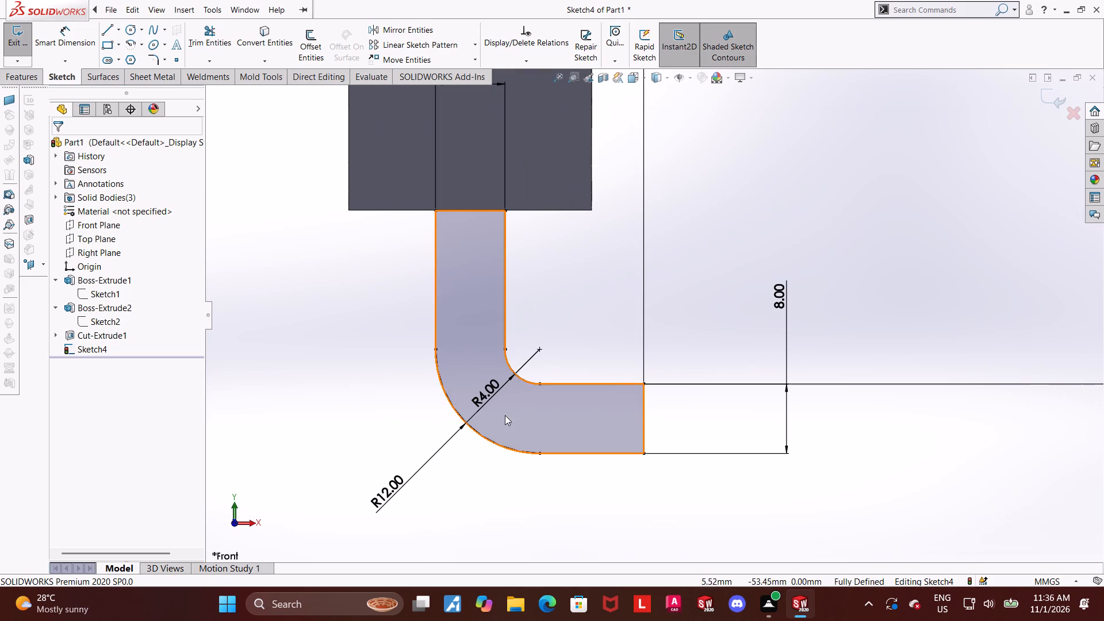
scroll(867, 424, down, 1)
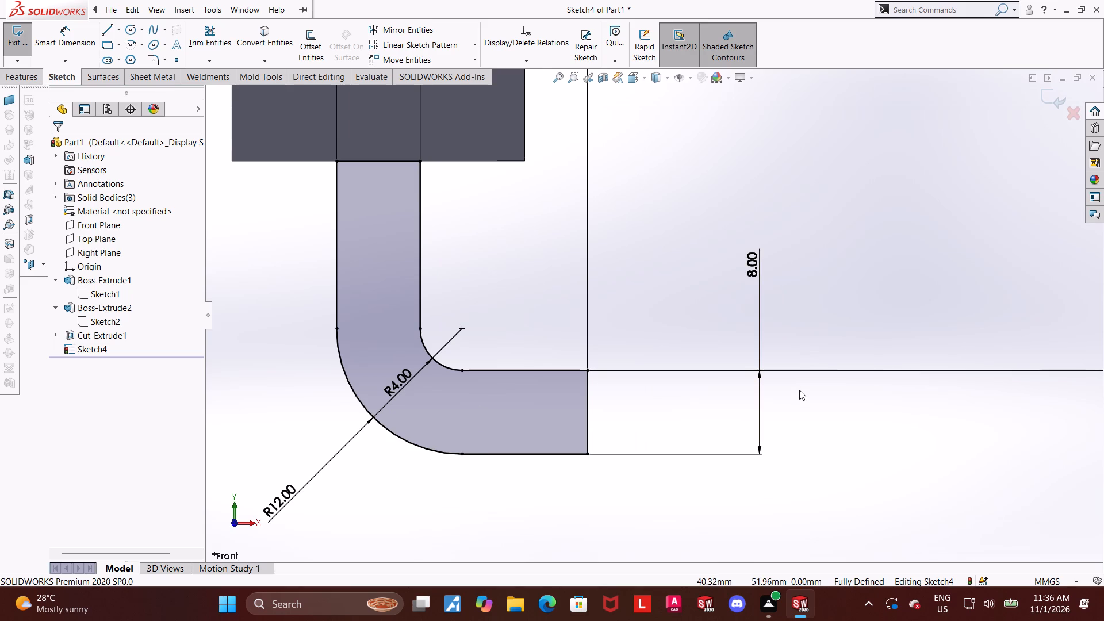
scroll(799, 390, up, 1)
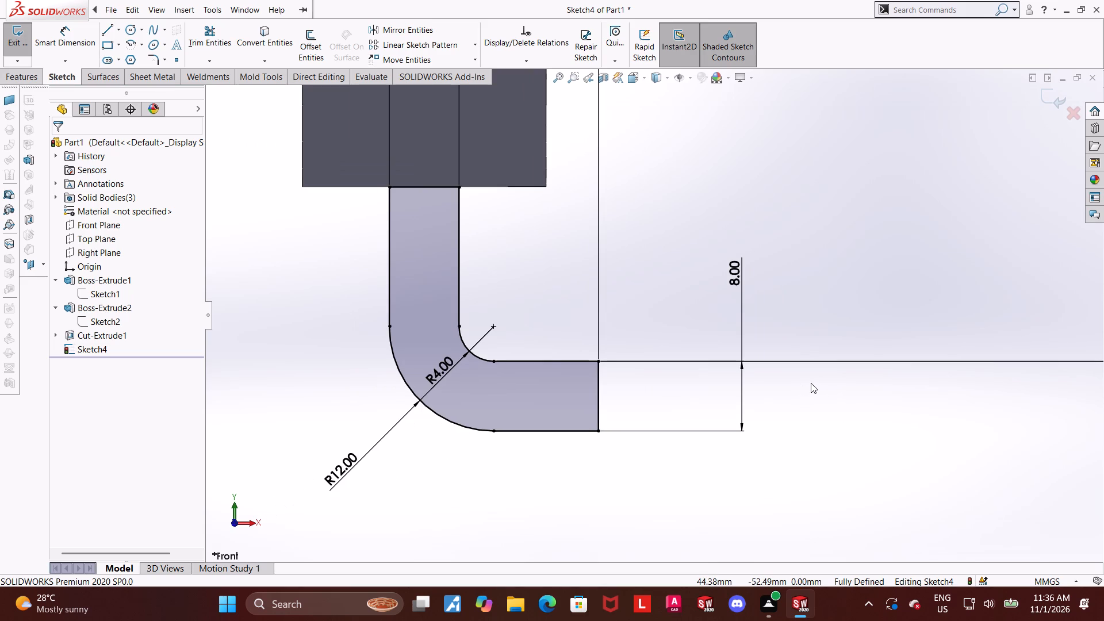
scroll(591, 353, up, 8)
scroll(723, 183, down, 2)
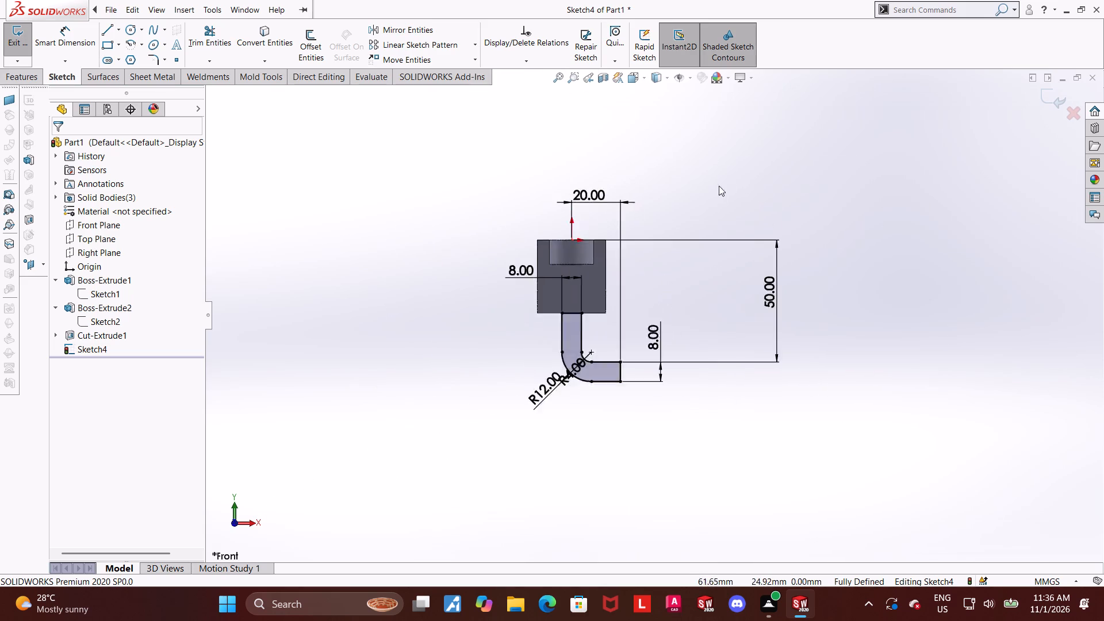
double_click(542, 202)
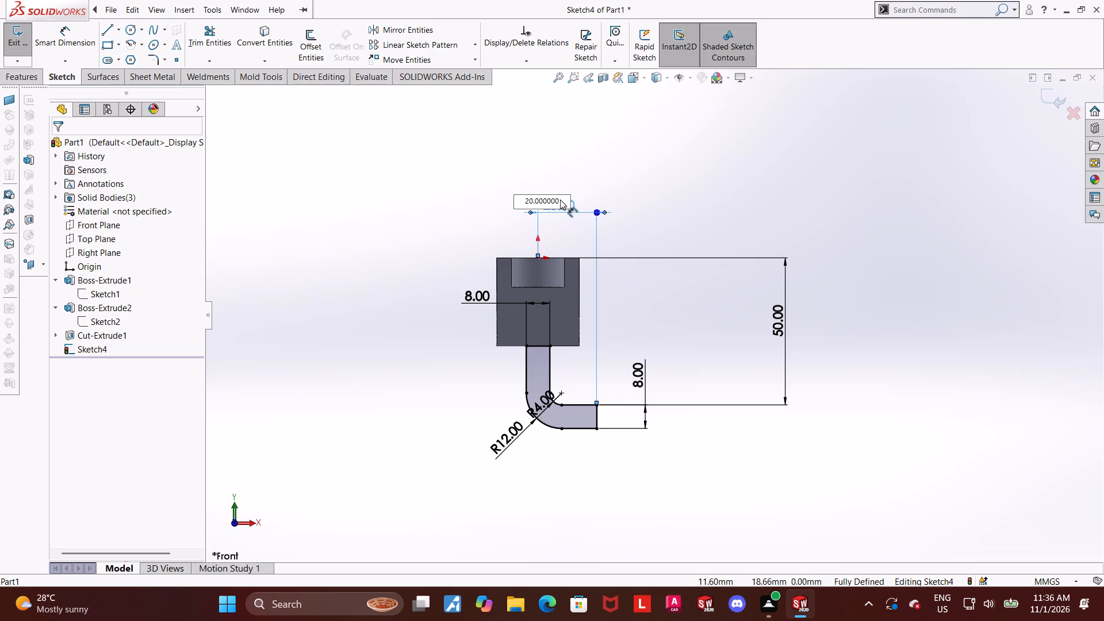
click(799, 178)
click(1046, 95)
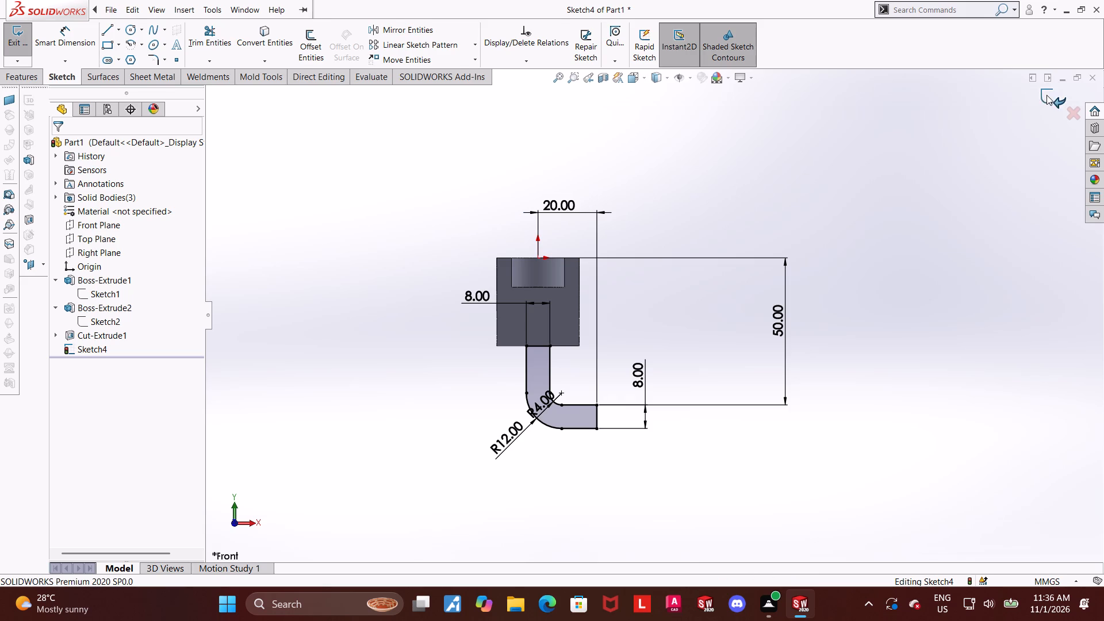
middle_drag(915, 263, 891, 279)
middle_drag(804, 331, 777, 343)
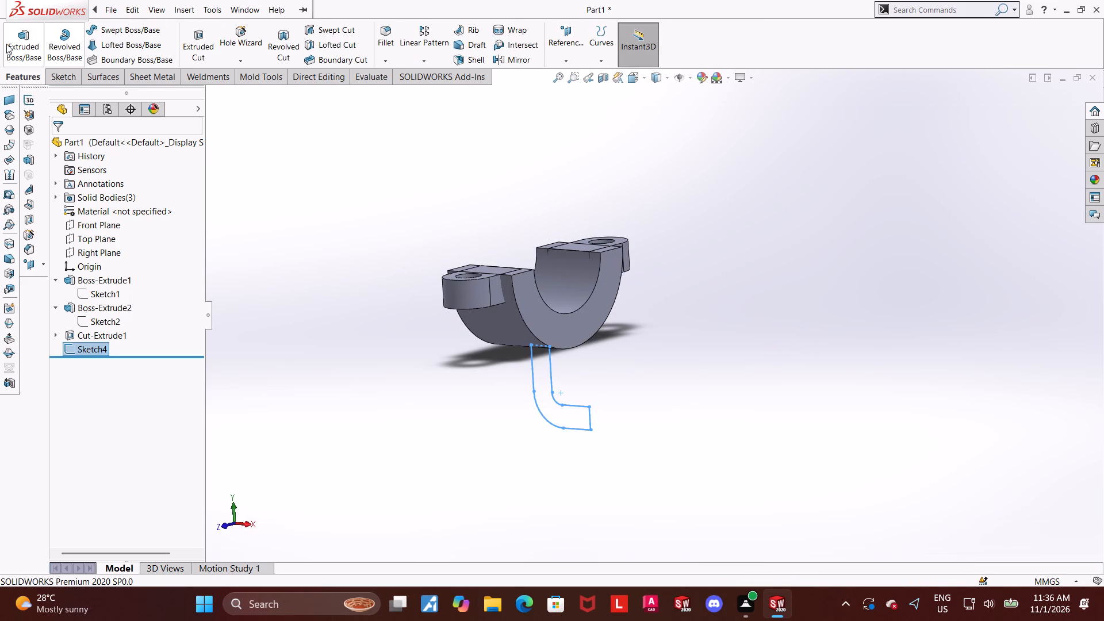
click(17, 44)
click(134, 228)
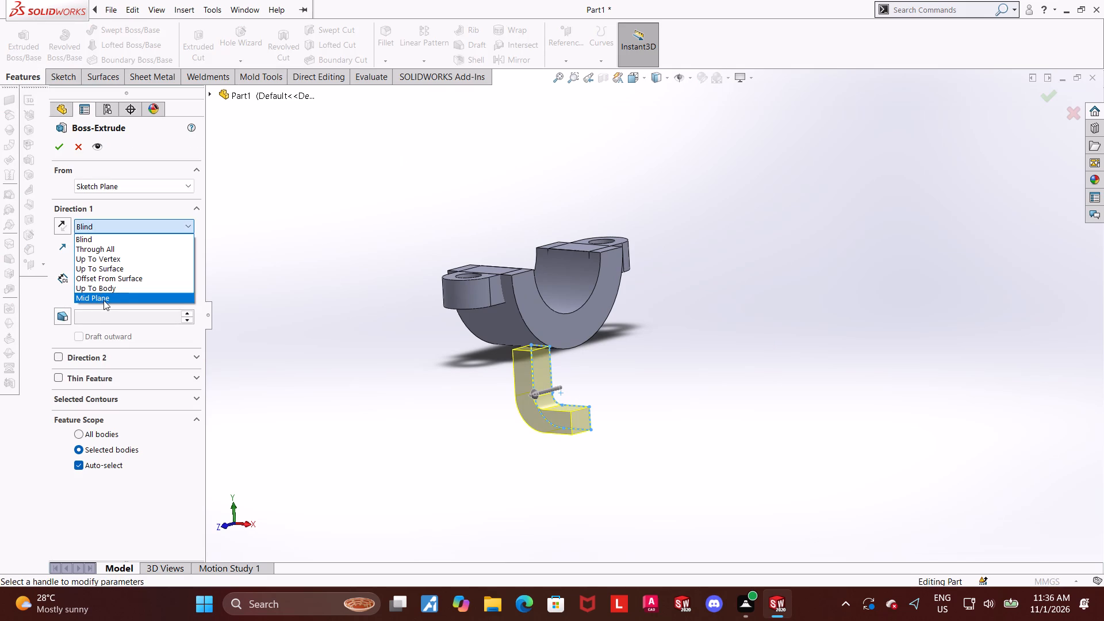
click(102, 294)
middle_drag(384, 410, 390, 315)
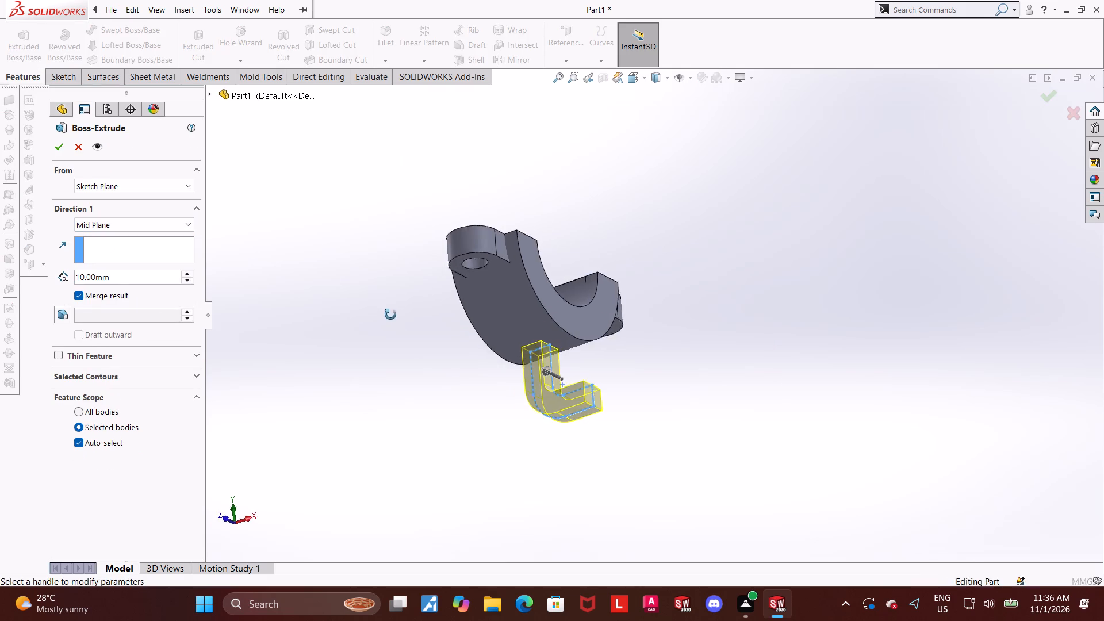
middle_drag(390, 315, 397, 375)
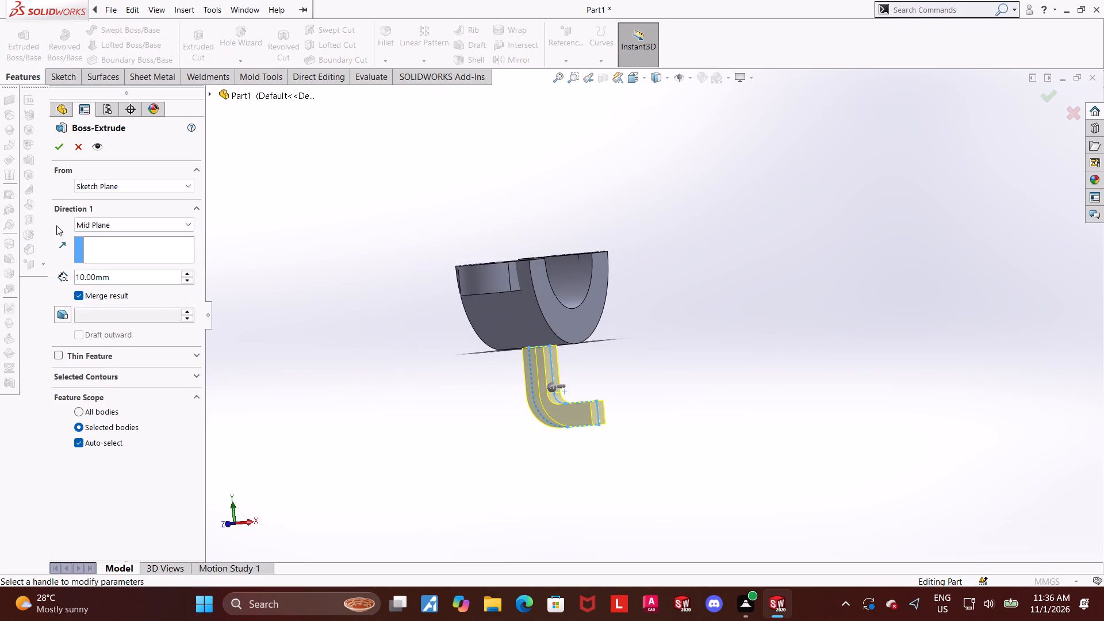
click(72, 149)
Reopen the L-shaped profile sketch for editing.
click(84, 351)
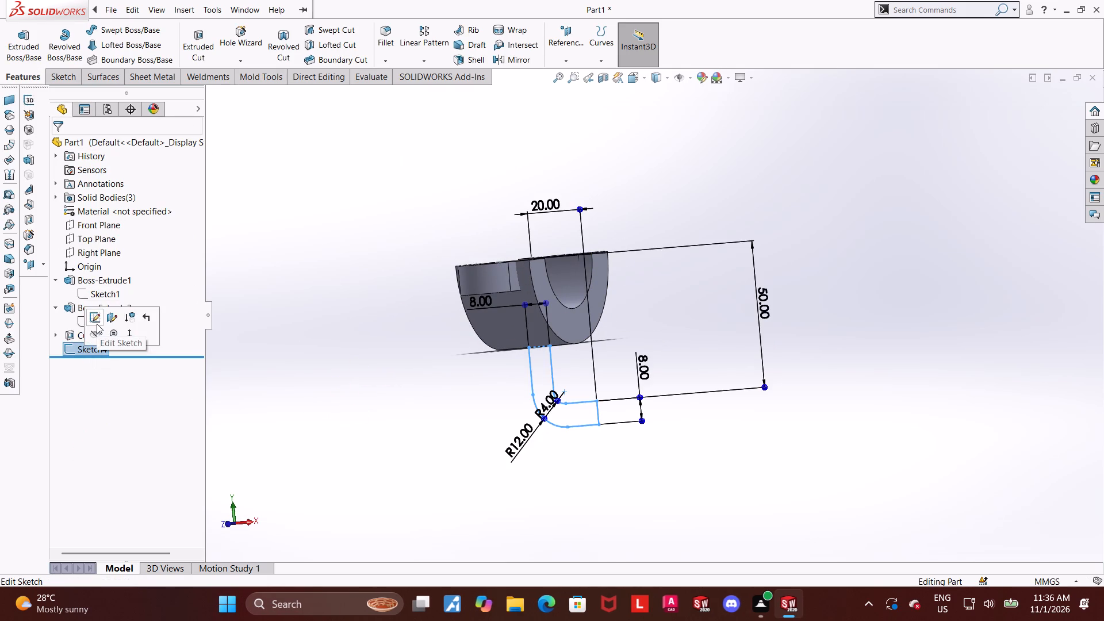
click(97, 322)
click(179, 349)
click(103, 345)
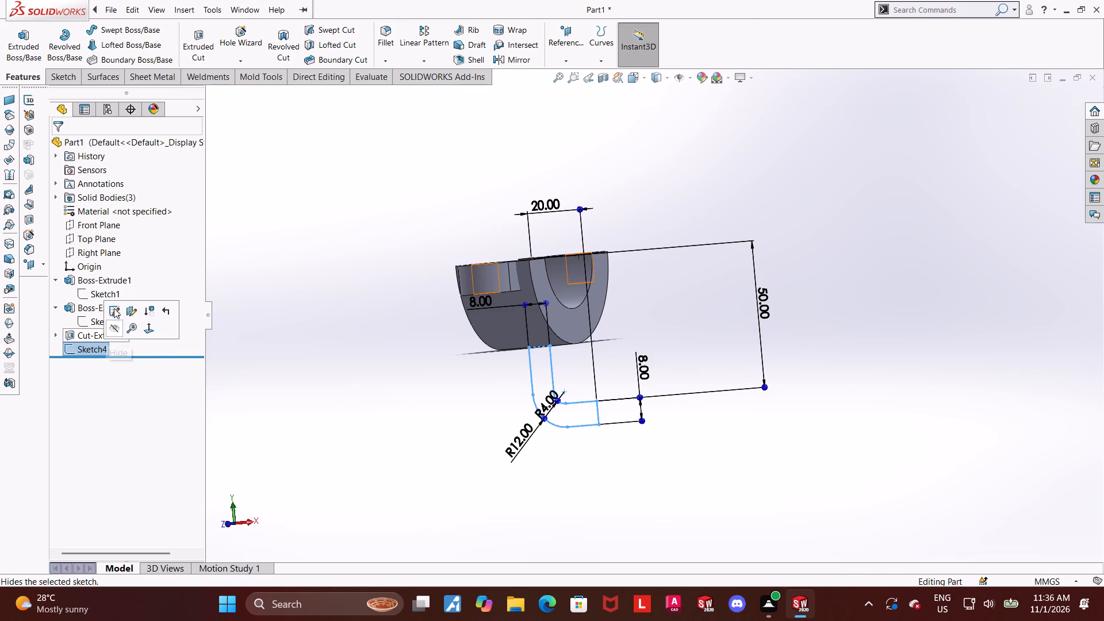
click(114, 308)
click(98, 349)
click(128, 335)
click(762, 373)
scroll(537, 351, down, 2)
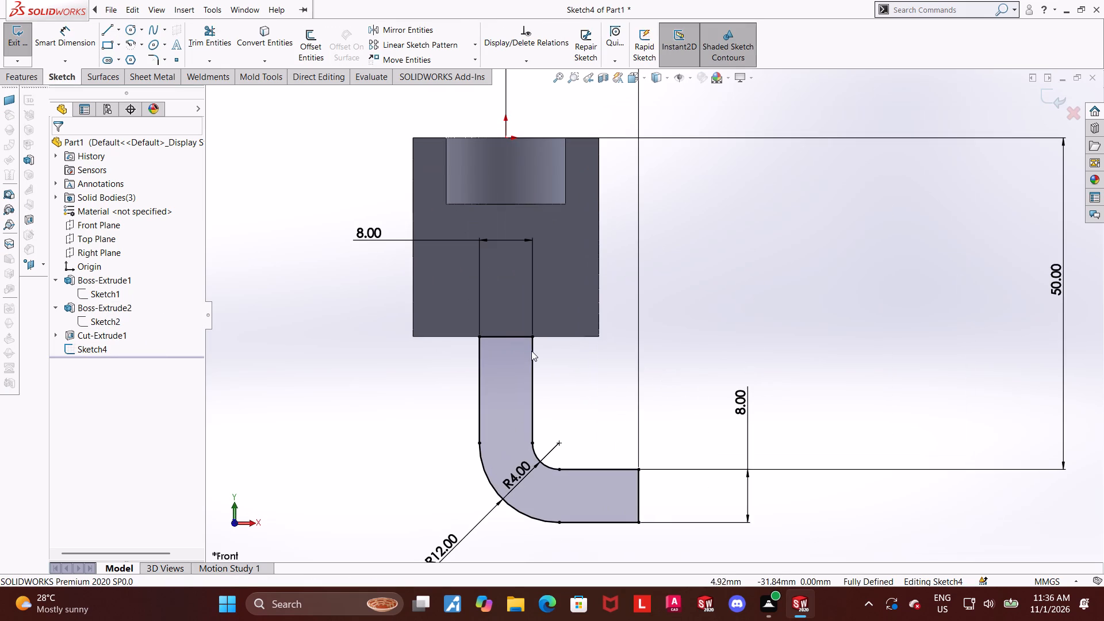
Change the model's display style to Hidden Lines Visible.
click(665, 78)
click(660, 122)
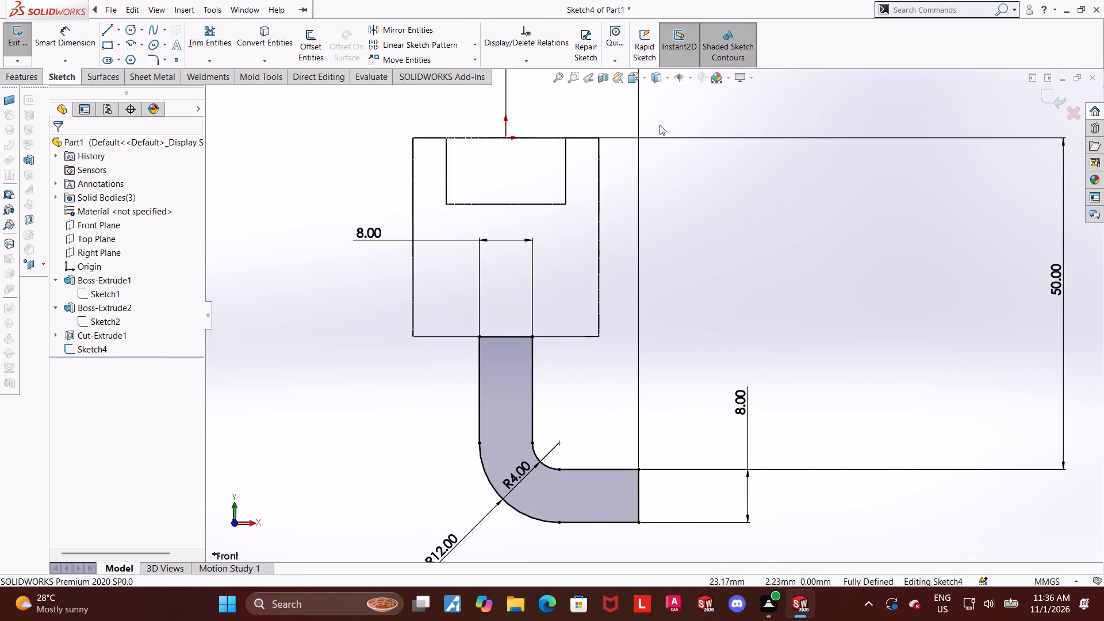
click(656, 72)
click(657, 143)
click(730, 108)
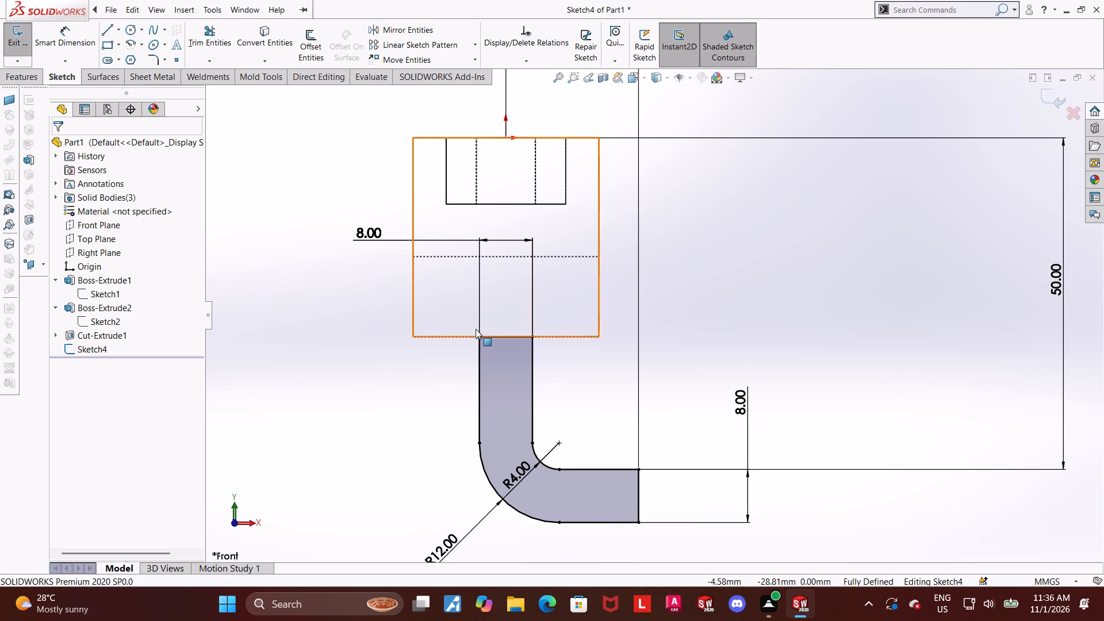
Trim away the short line closing the top of the L-shaped profile's vertical leg.
click(210, 44)
drag(512, 353, 505, 308)
key(Escape)
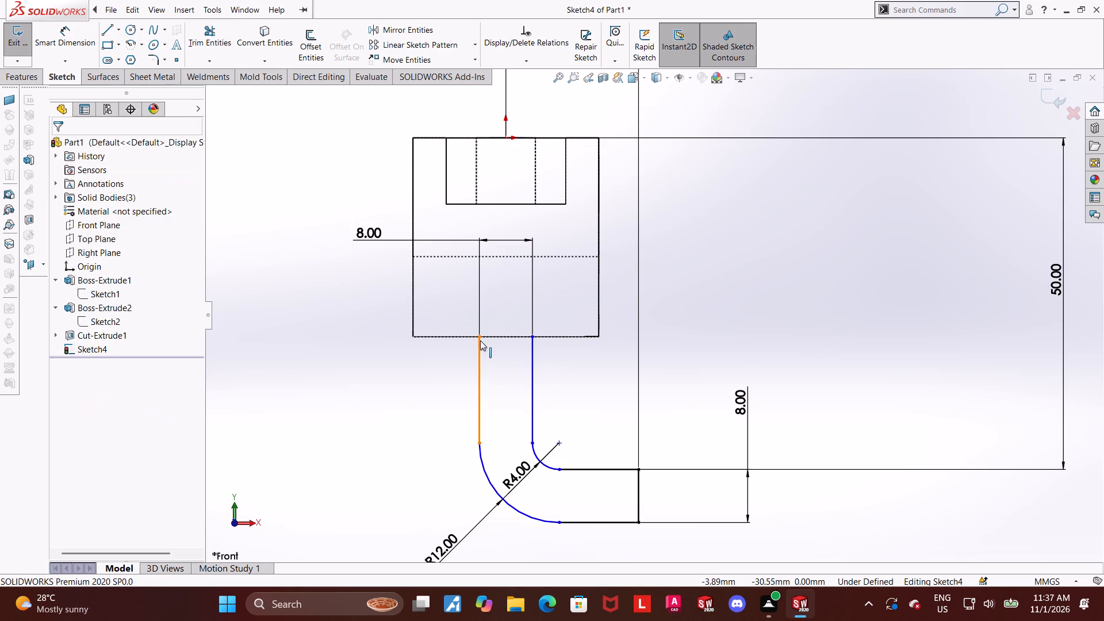
Delete the coincident relations from the upper endpoints of the vertical leg's two lines.
click(480, 337)
right_click(480, 337)
key(Escape)
right_click(478, 348)
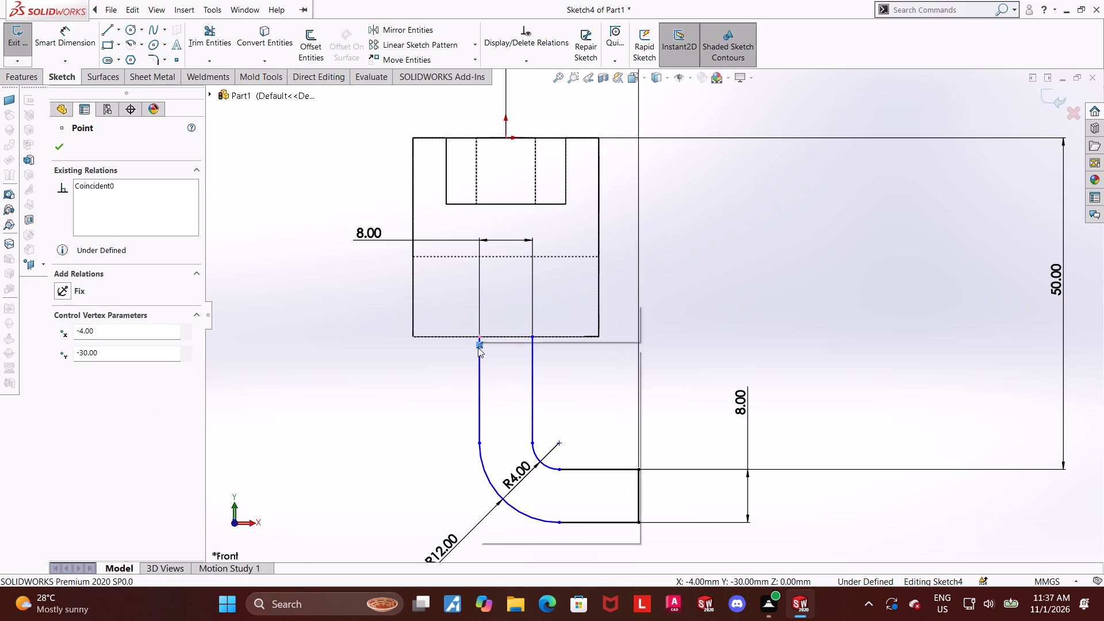
click(501, 503)
click(534, 338)
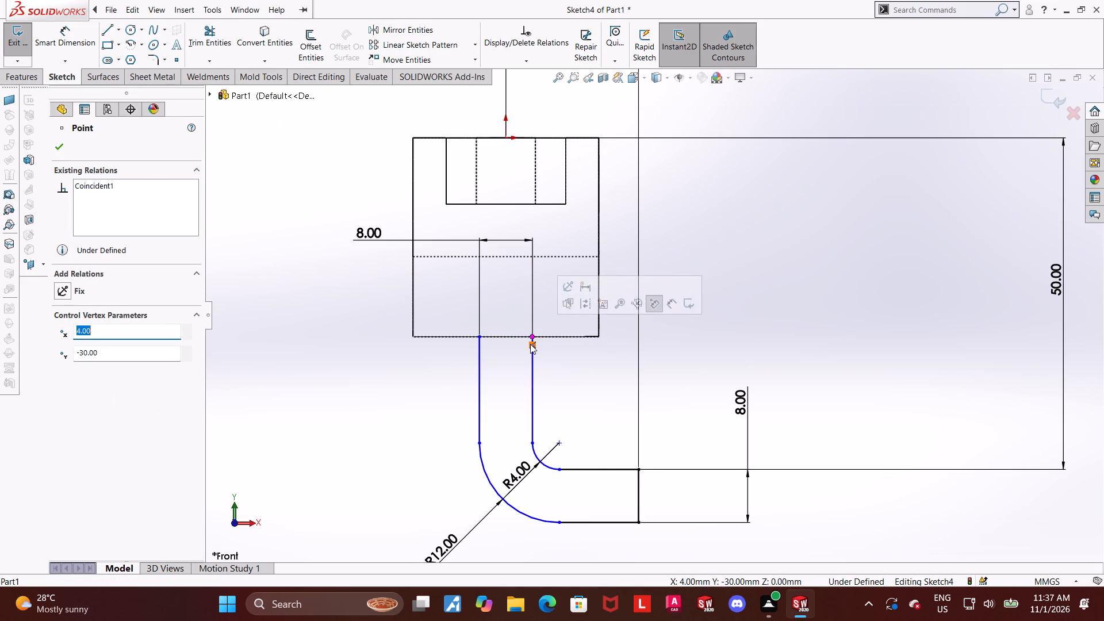
right_click(530, 343)
click(557, 493)
Make the upper endpoints of both vertical lines coincident with the half-ring's hidden inner bottom silhouette edge.
click(495, 255)
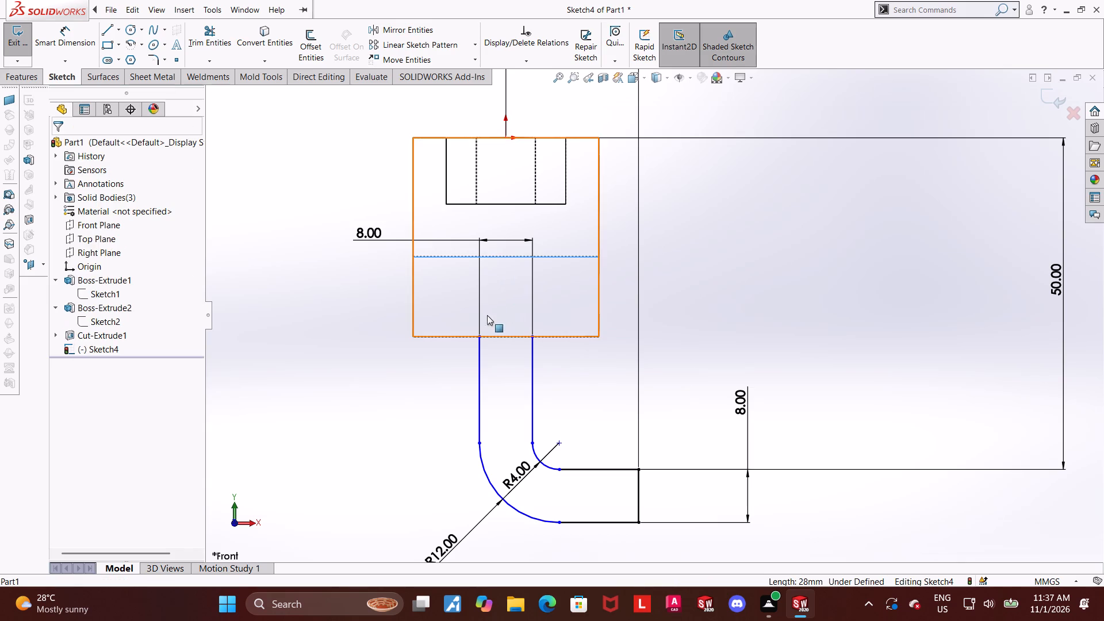
ctrl+click(480, 334)
click(65, 366)
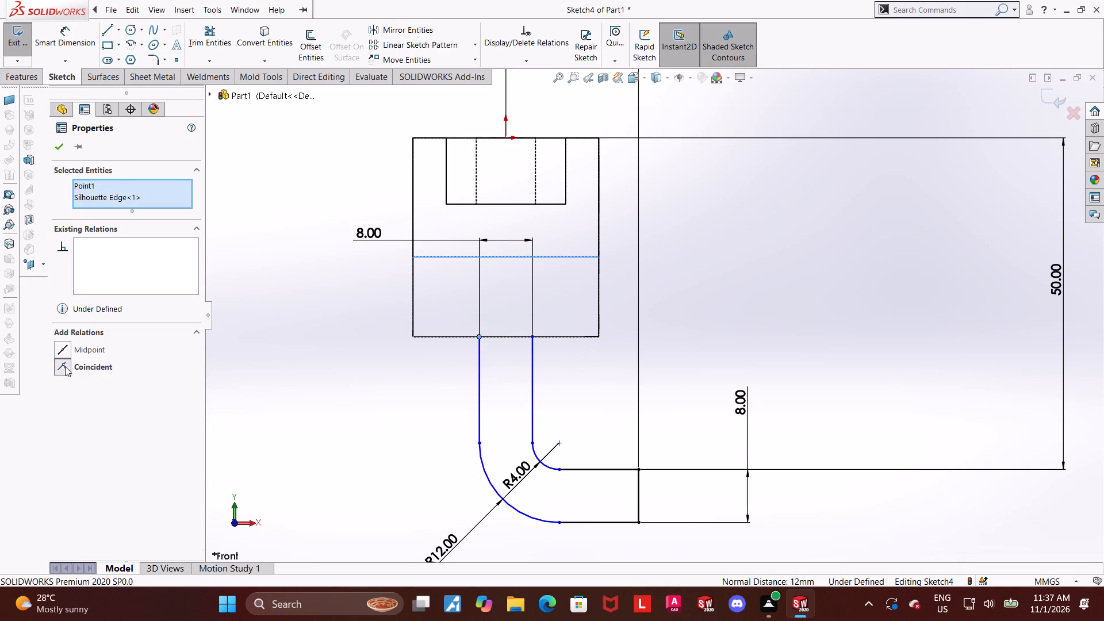
ctrl+click(536, 336)
click(568, 365)
click(526, 258)
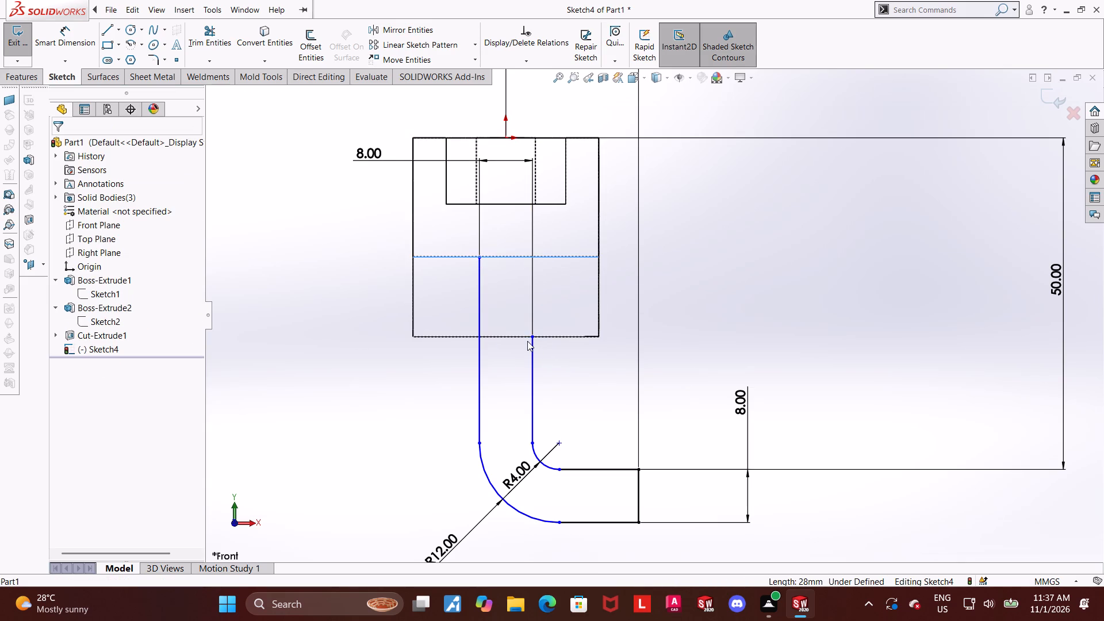
ctrl+click(531, 332)
click(542, 356)
click(532, 336)
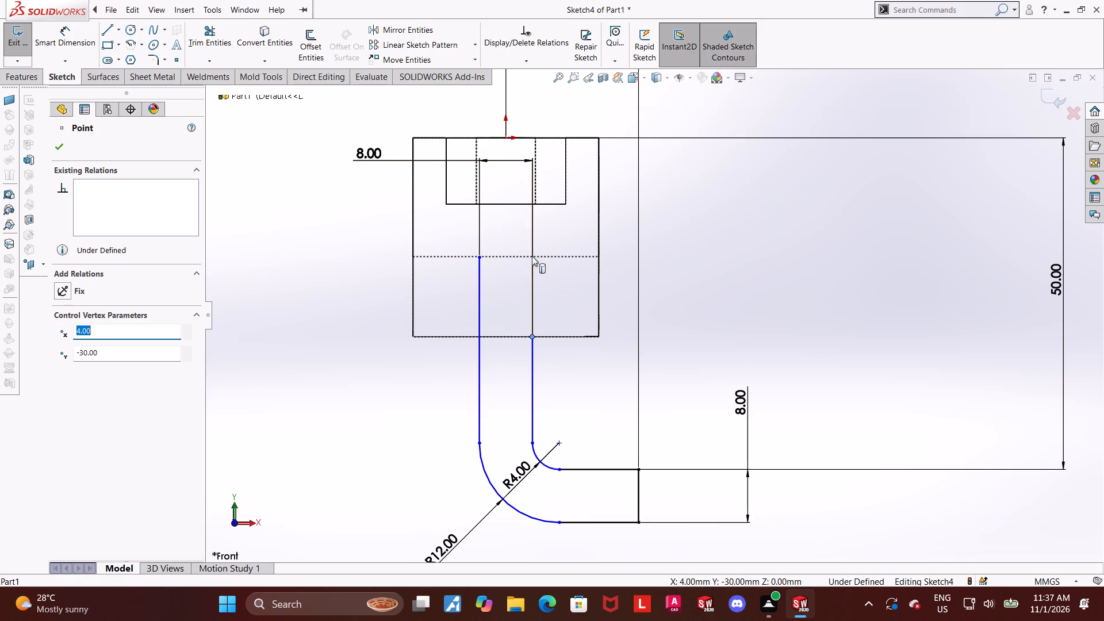
ctrl+click(525, 256)
click(72, 366)
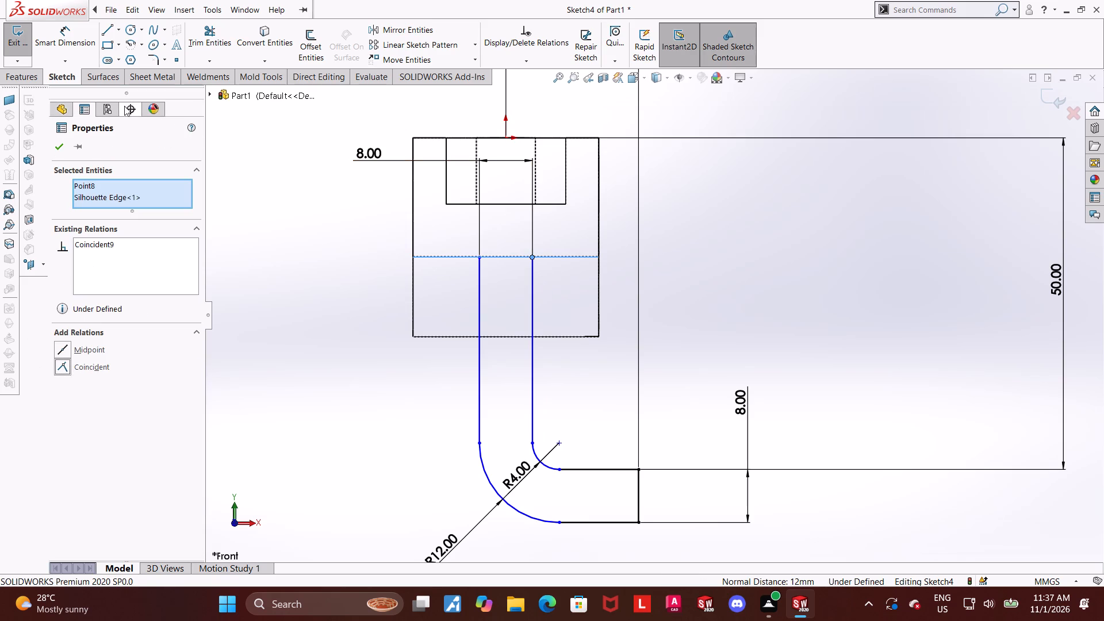
Draw a line joining the upper endpoints of the two vertical lines to close the profile.
click(106, 36)
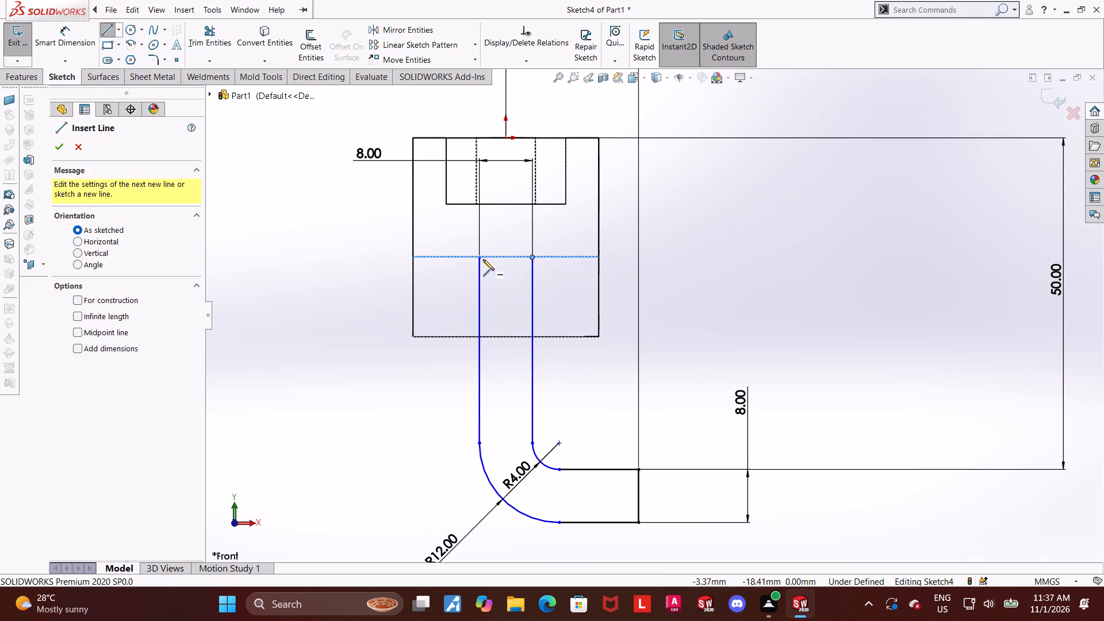
click(481, 258)
click(533, 257)
key(Escape)
key(Escape)
key(Escape)
key(Escape)
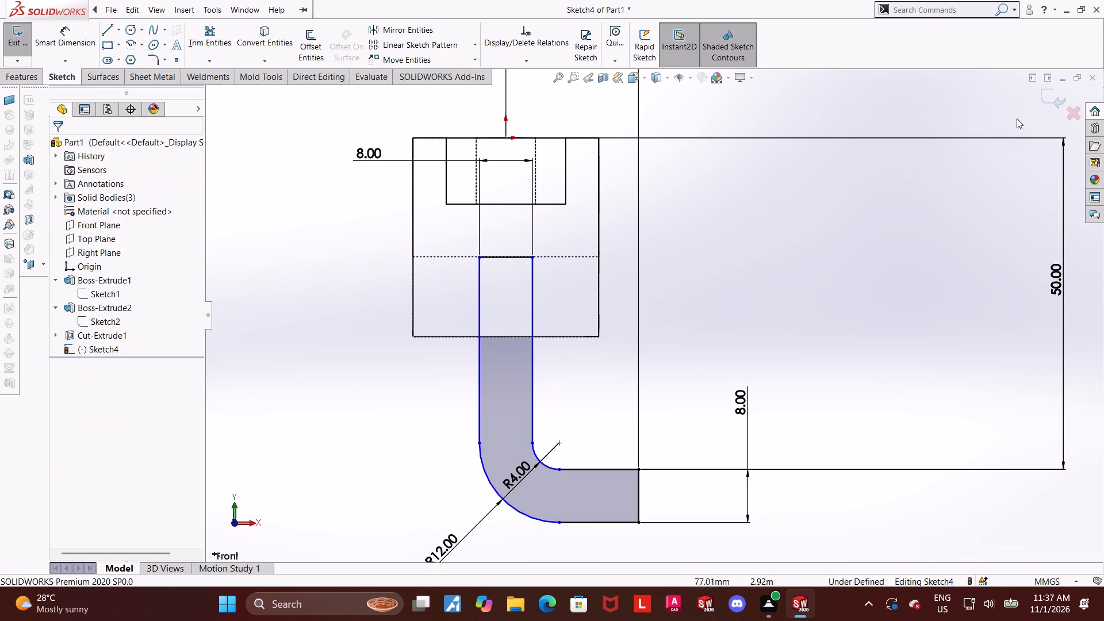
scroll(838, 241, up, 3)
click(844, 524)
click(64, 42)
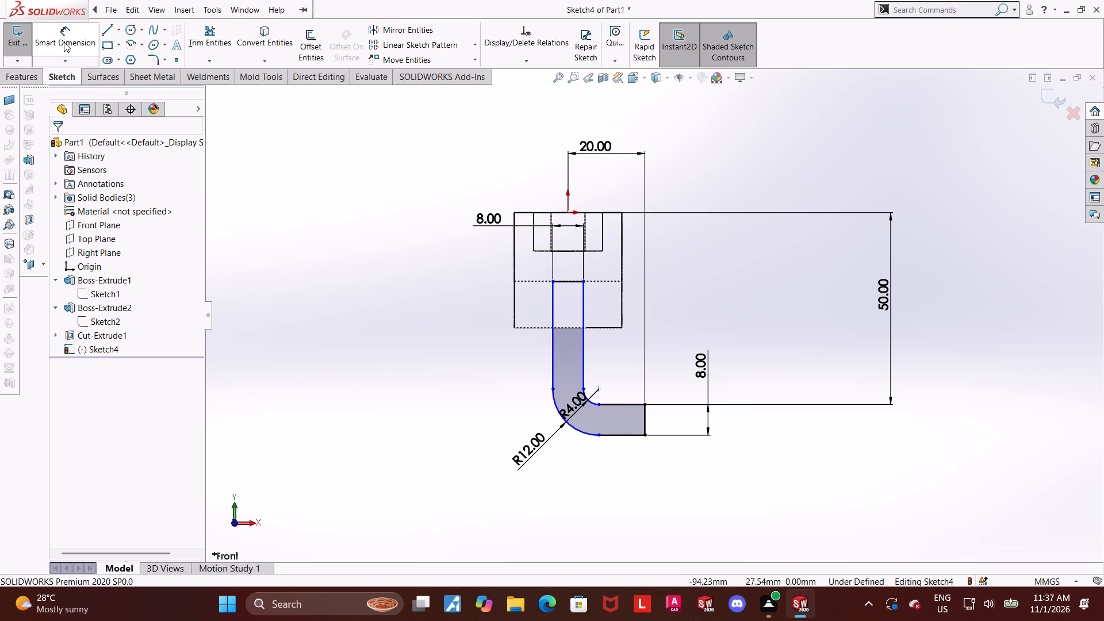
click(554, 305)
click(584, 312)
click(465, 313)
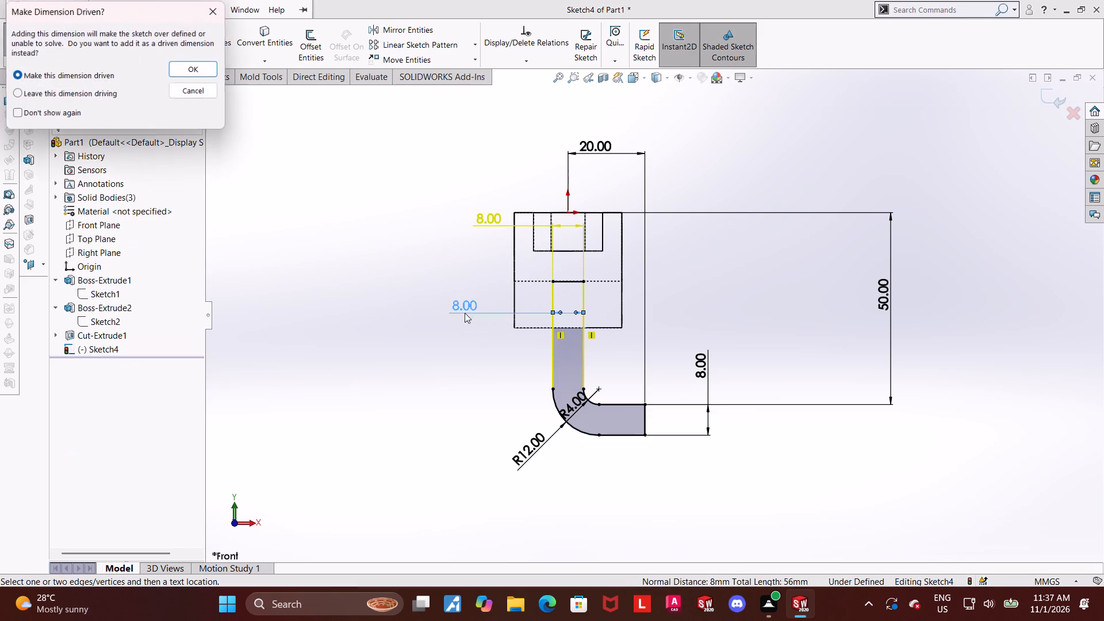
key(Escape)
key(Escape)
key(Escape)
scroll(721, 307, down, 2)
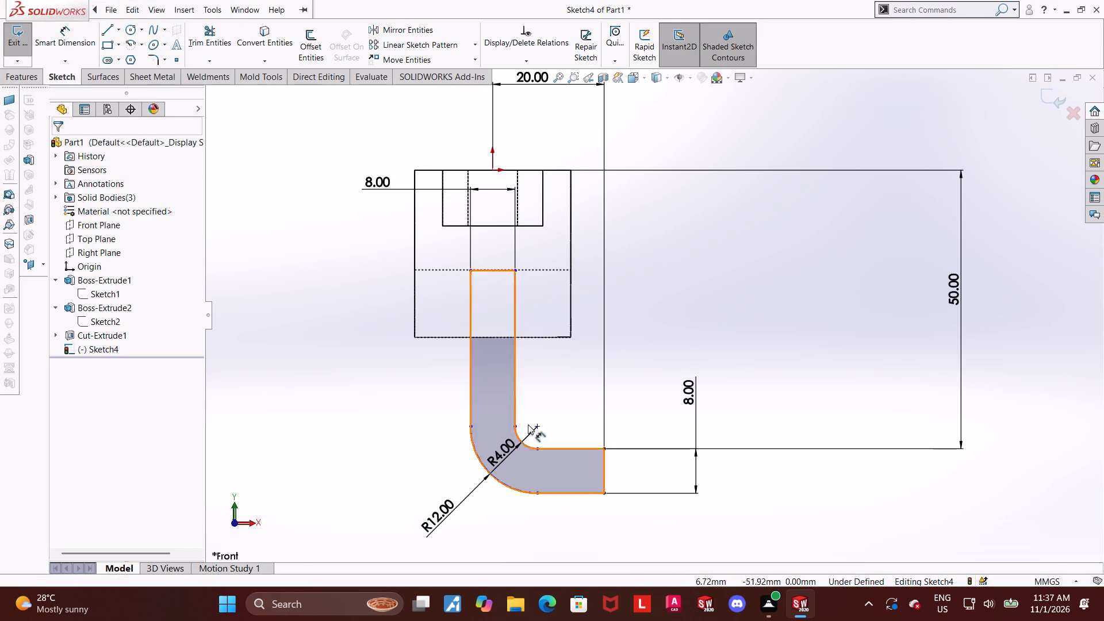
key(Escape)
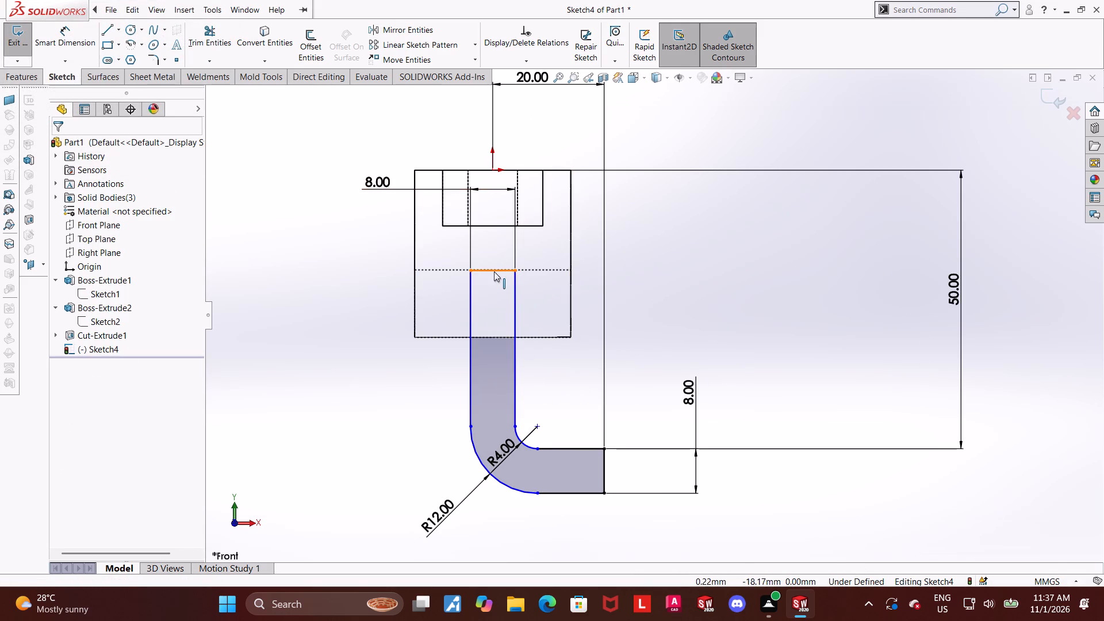
Add a vertical relation between the midpoint of the profile's top line and the origin, and exit the sketch.
click(493, 270)
ctrl+click(495, 170)
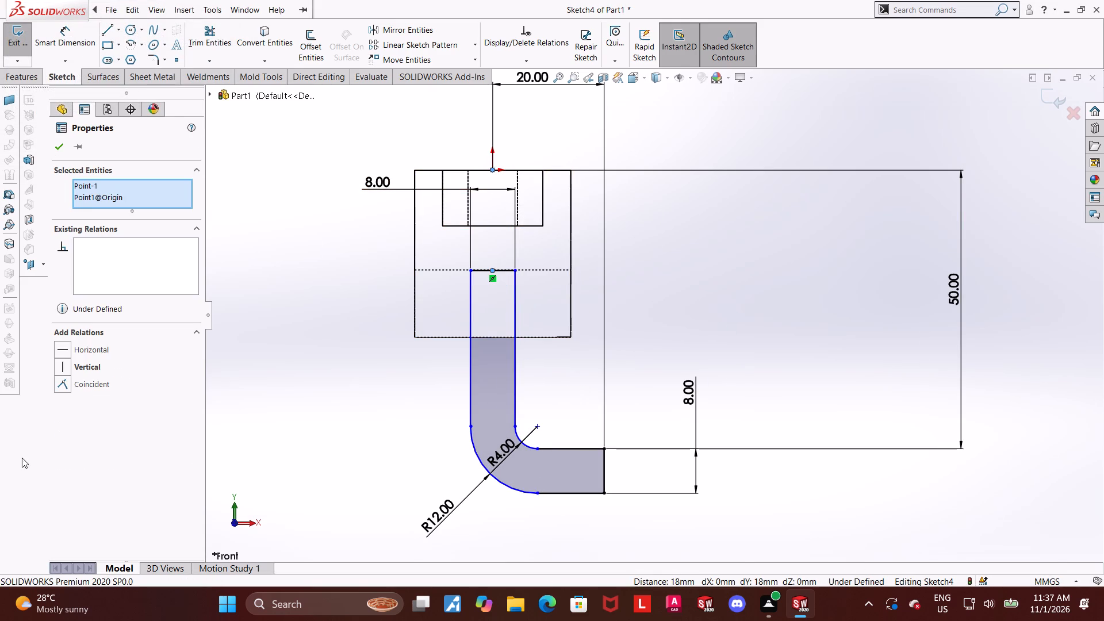
click(58, 361)
scroll(432, 378, up, 1)
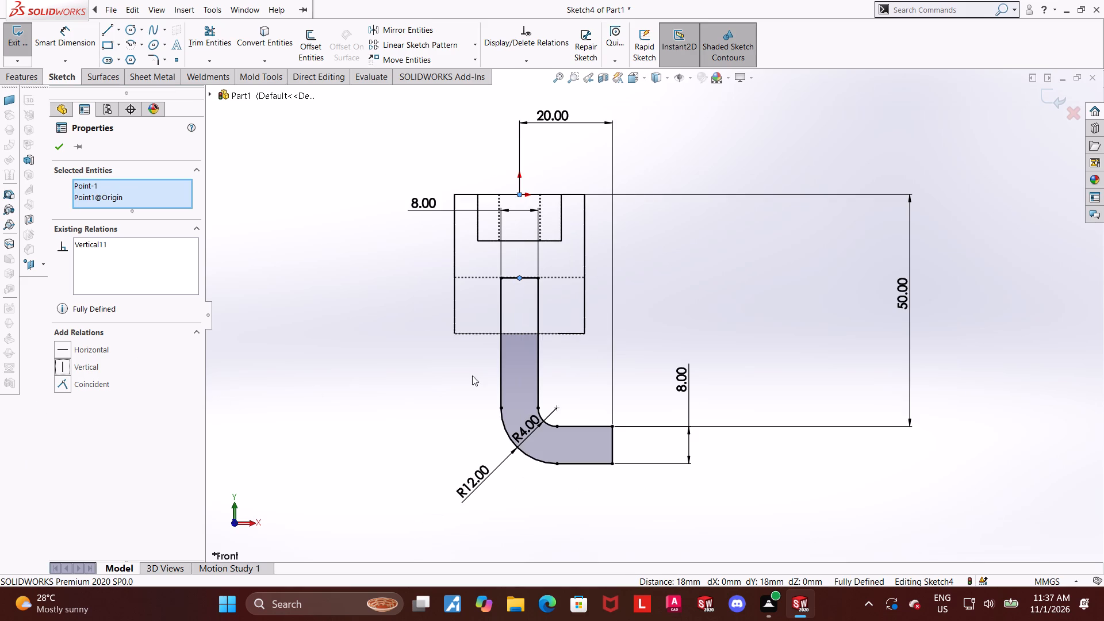
click(1049, 105)
scroll(922, 194, up, 2)
middle_drag(891, 212, 866, 225)
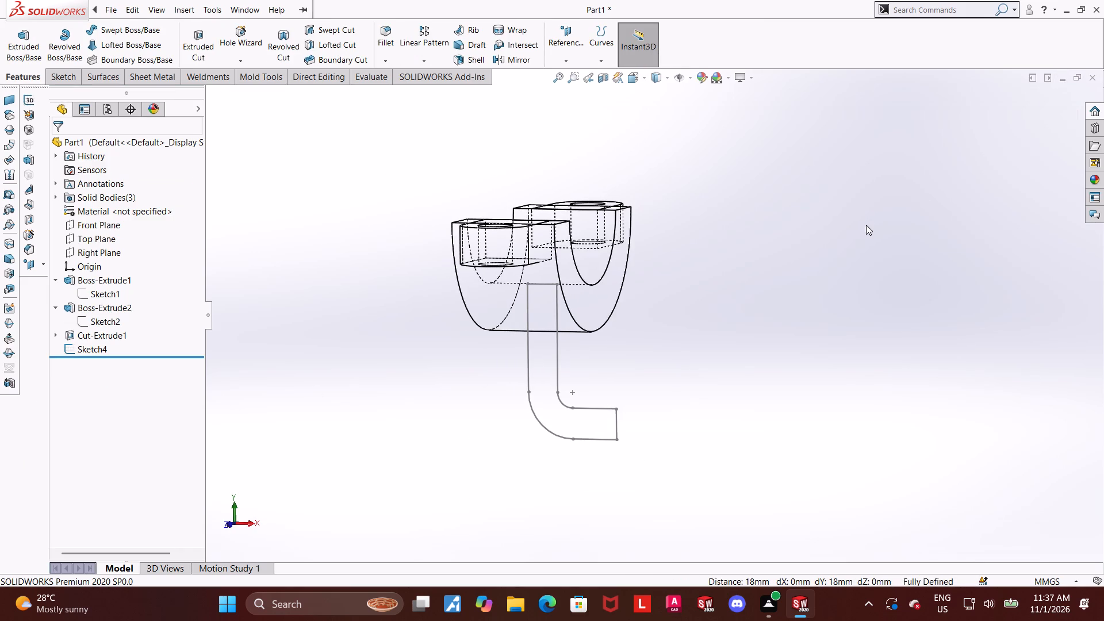
Extrude the closed L-shaped arm profile 34 mm with the Mid Plane end condition, and switch the display to shaded with edges.
click(18, 37)
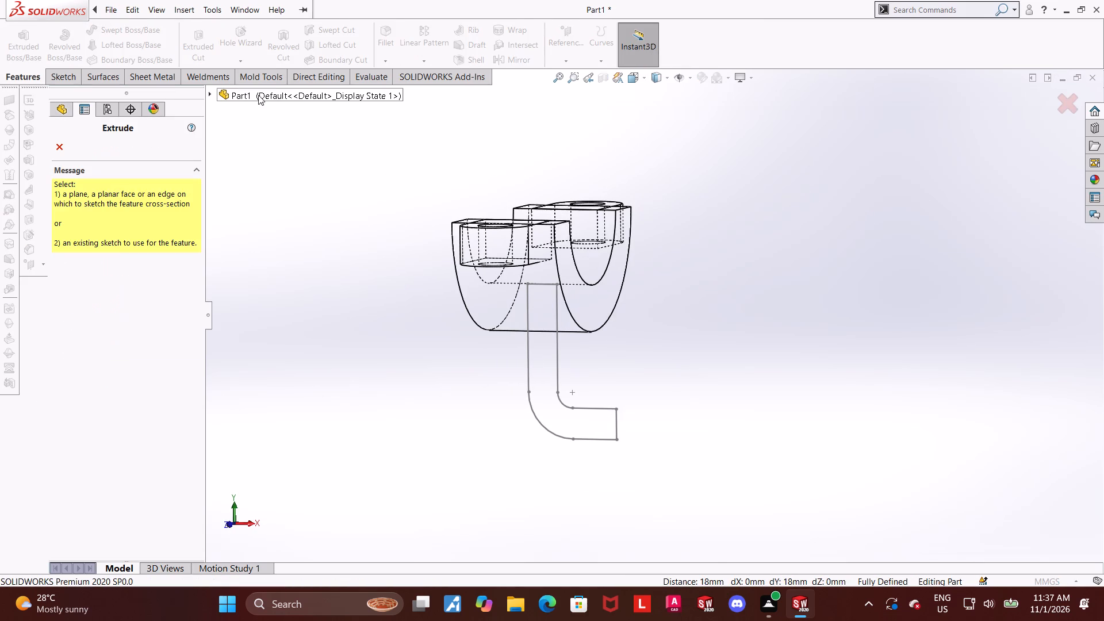
click(209, 89)
click(254, 273)
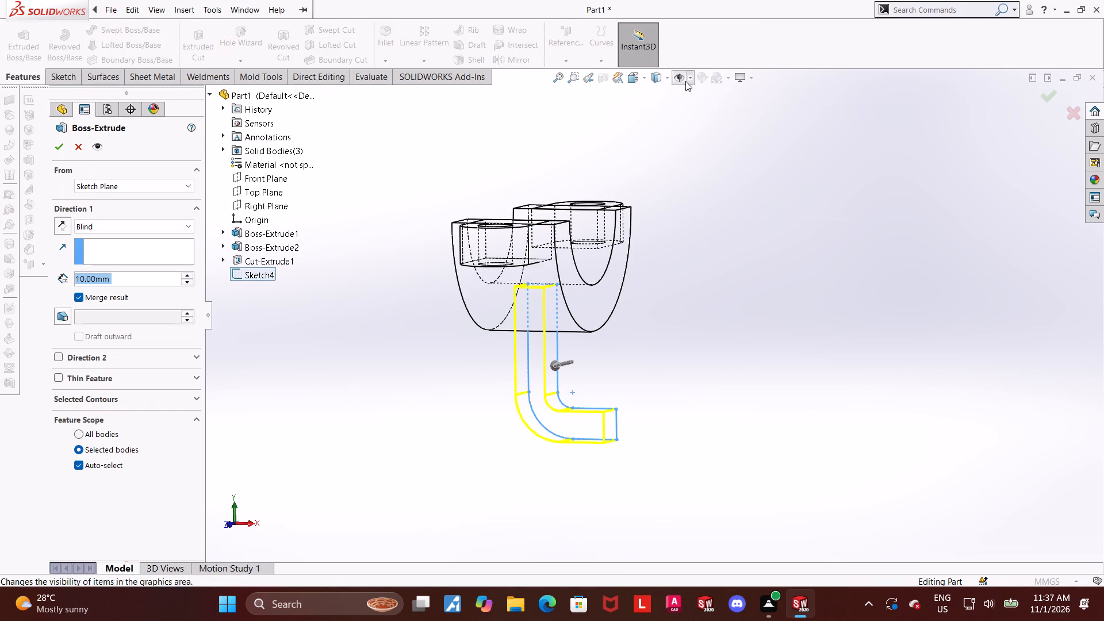
click(667, 80)
click(663, 91)
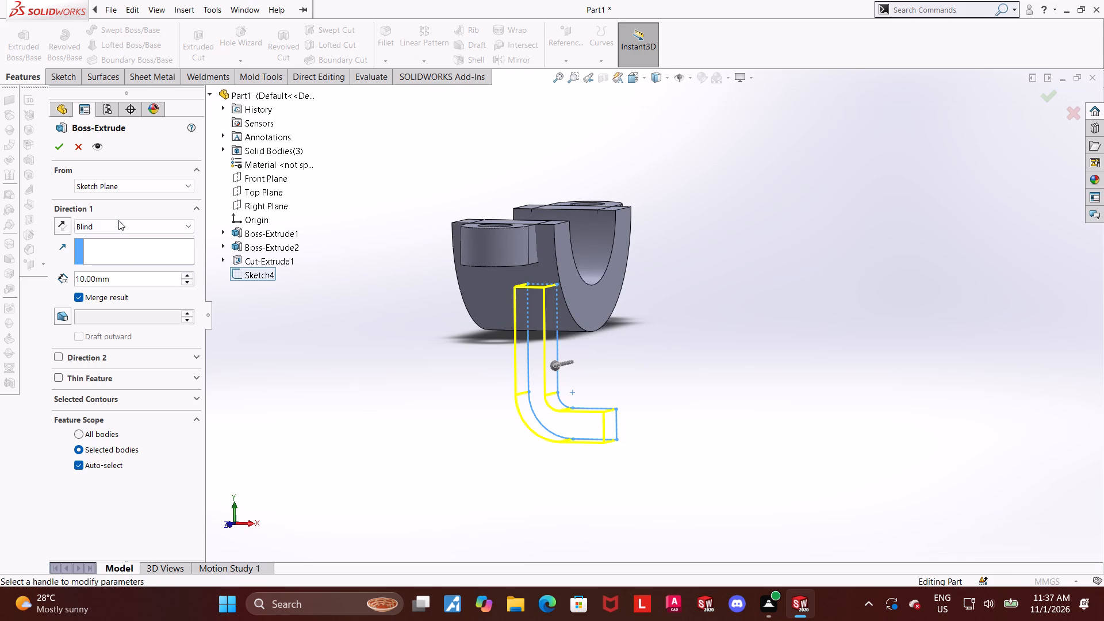
click(117, 218)
click(97, 222)
click(95, 293)
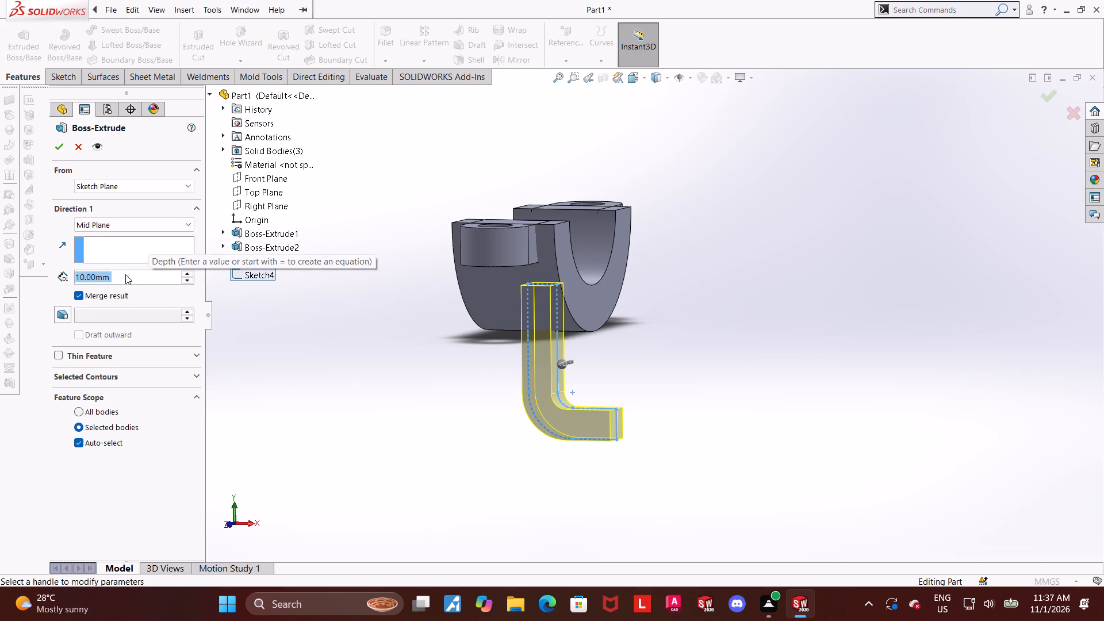
scroll(666, 374, up, 1)
middle_drag(772, 352, 761, 357)
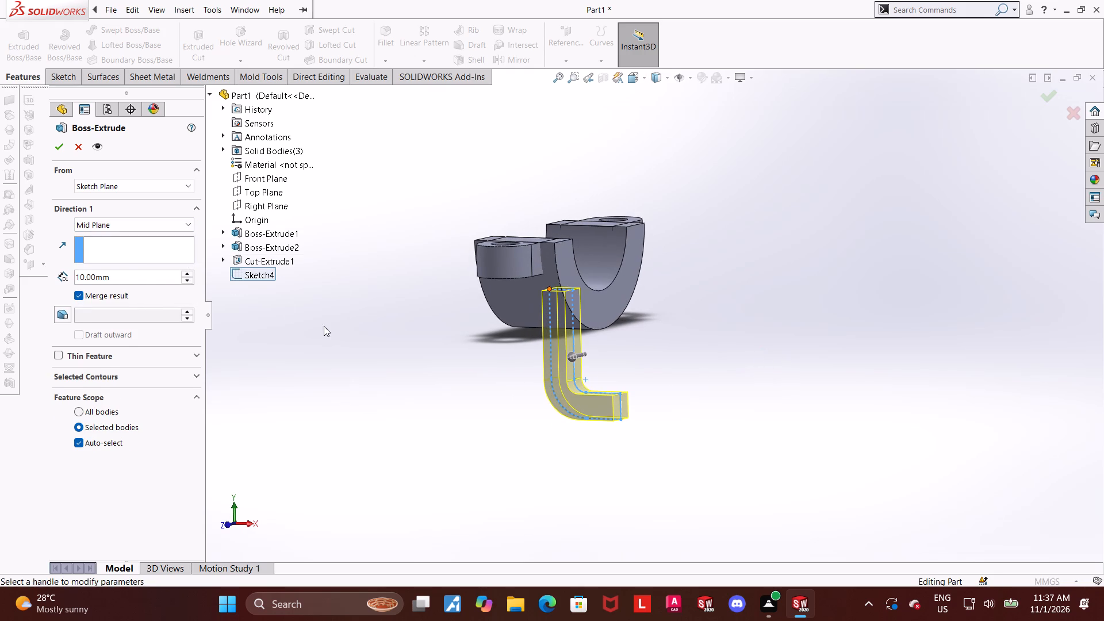
click(136, 269)
click(141, 278)
drag(141, 279, 0, 279)
drag(156, 281, 0, 284)
text(34)
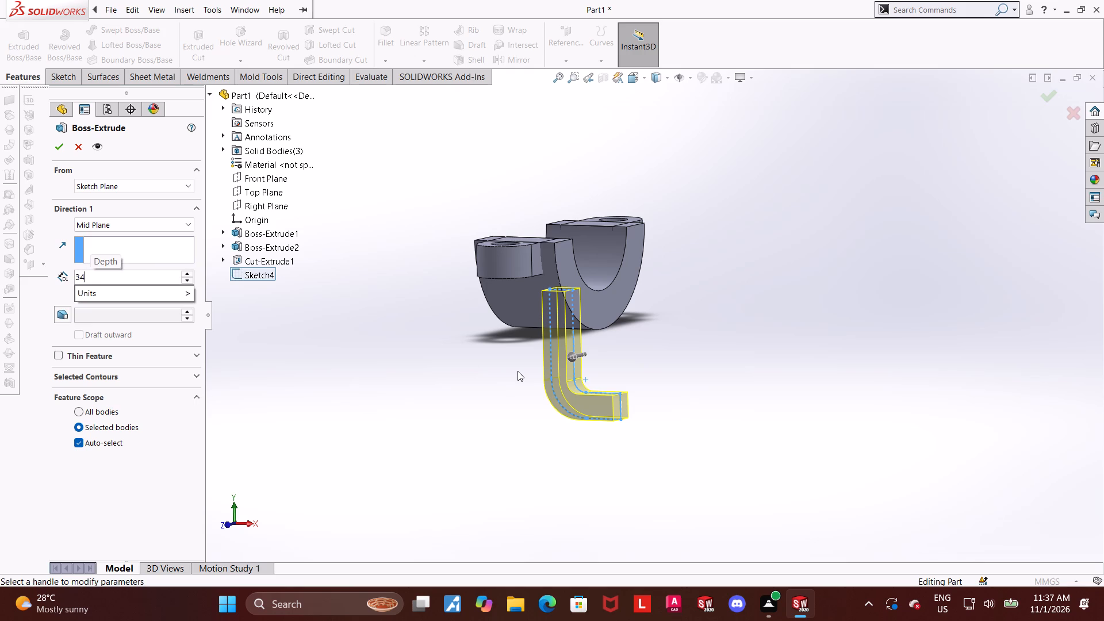
key(Return)
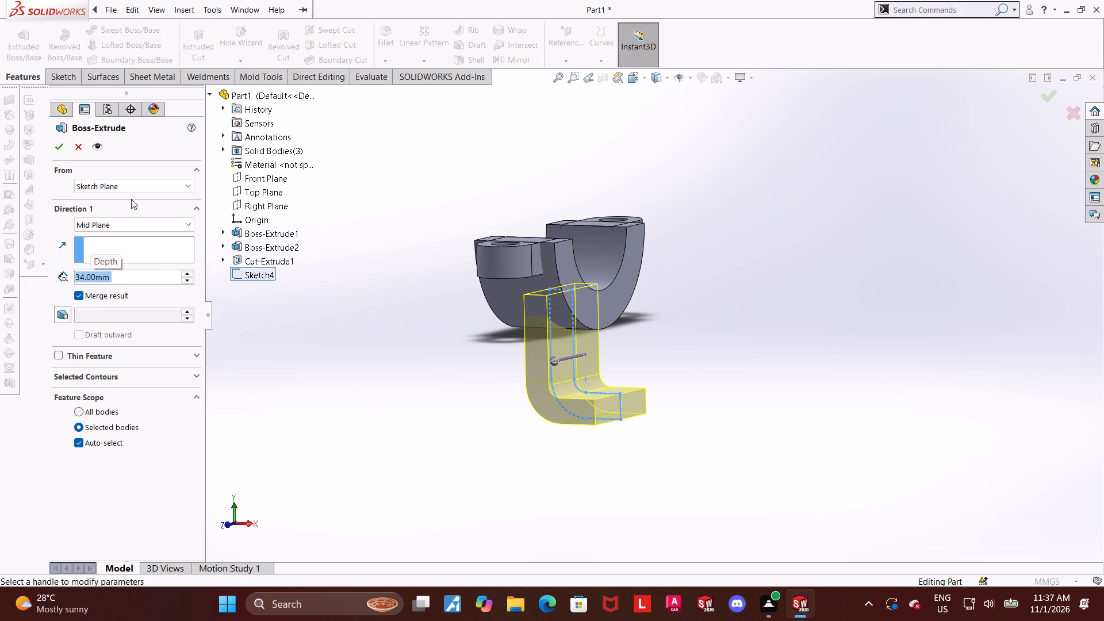
click(55, 145)
click(972, 441)
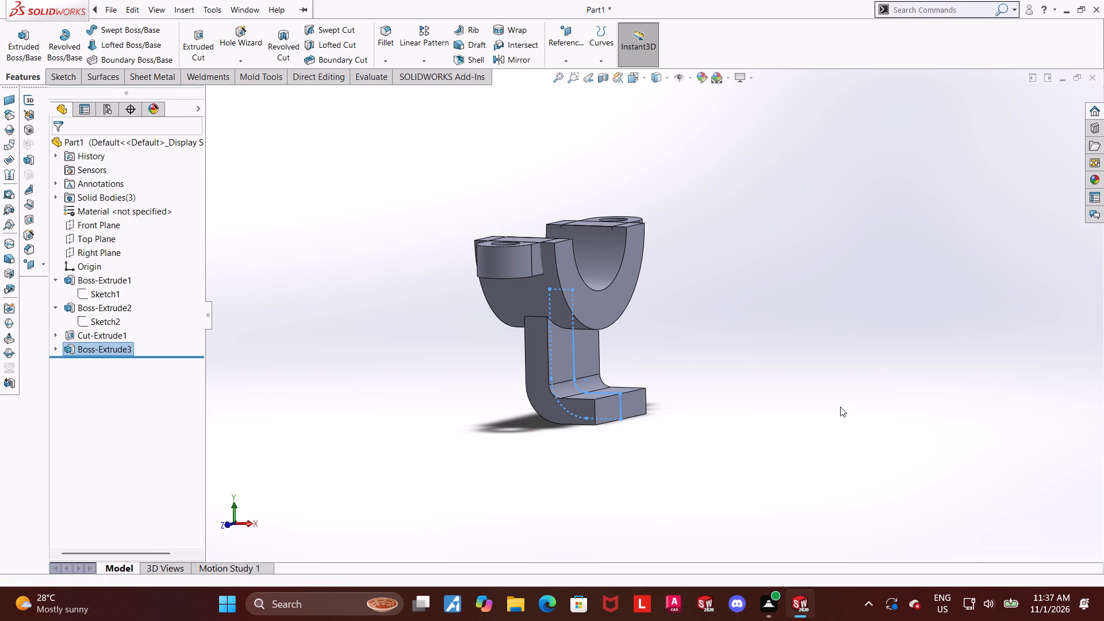
Examine the extruded arm and its junction with the half-ring in the right view and from several oblique angles.
middle_drag(840, 407, 787, 358)
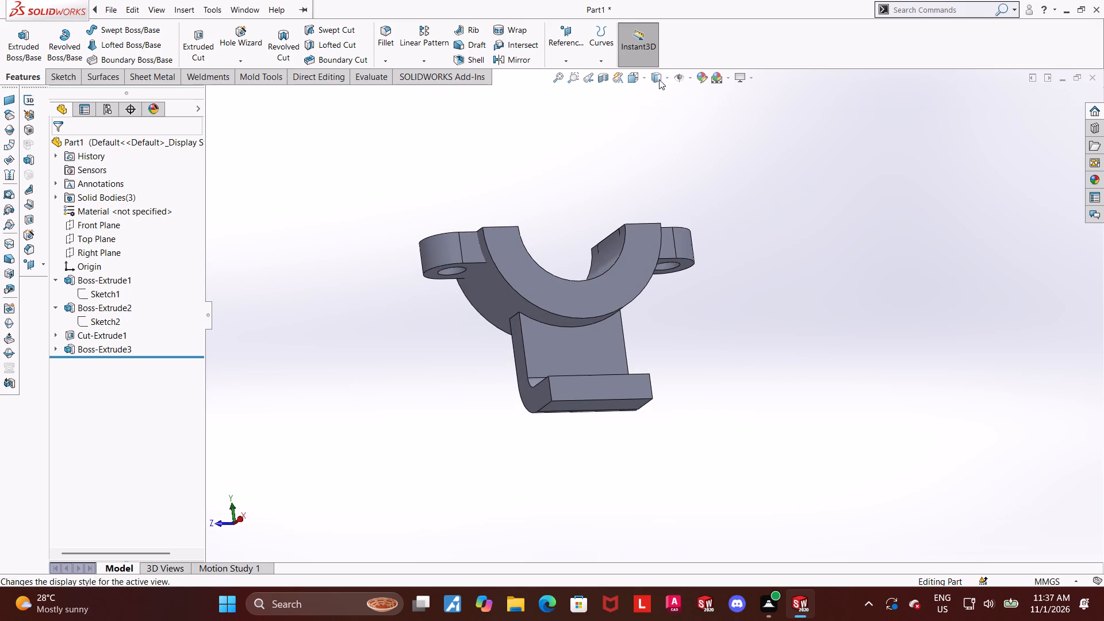
click(634, 72)
click(586, 354)
scroll(797, 379, up, 1)
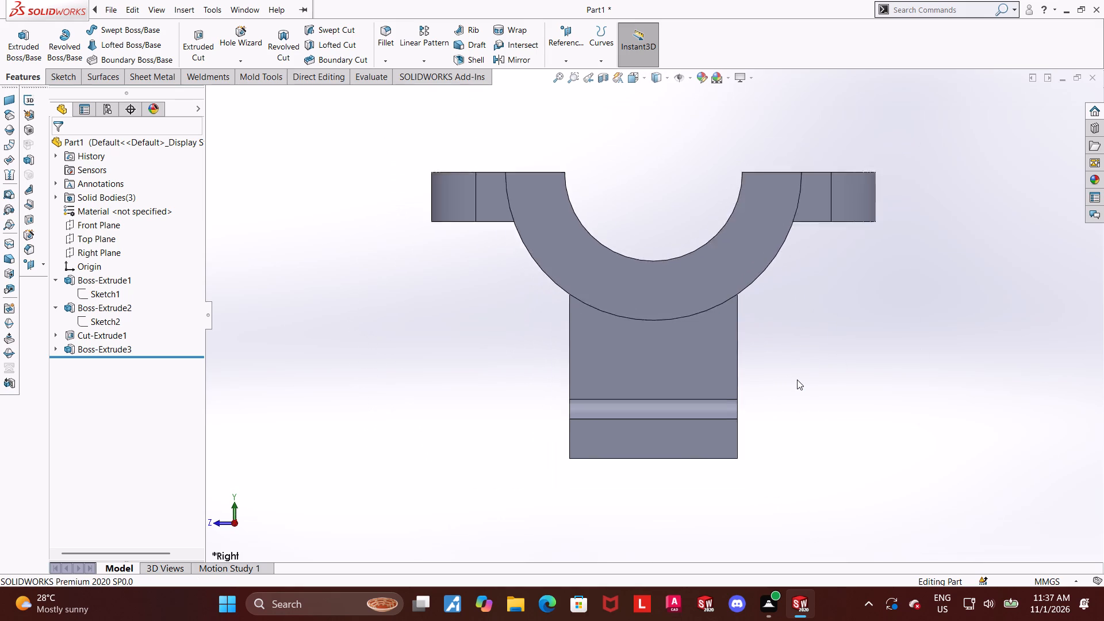
scroll(797, 379, up, 1)
scroll(858, 325, down, 1)
middle_drag(823, 349, 938, 329)
scroll(939, 329, up, 2)
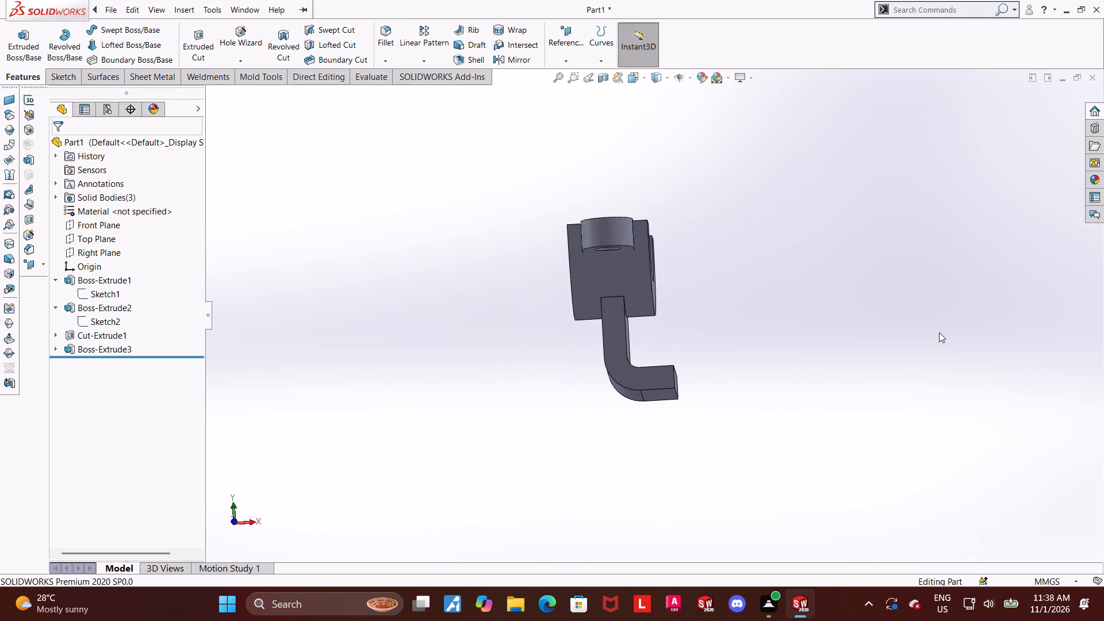
scroll(939, 332, up, 1)
middle_drag(800, 321, 806, 356)
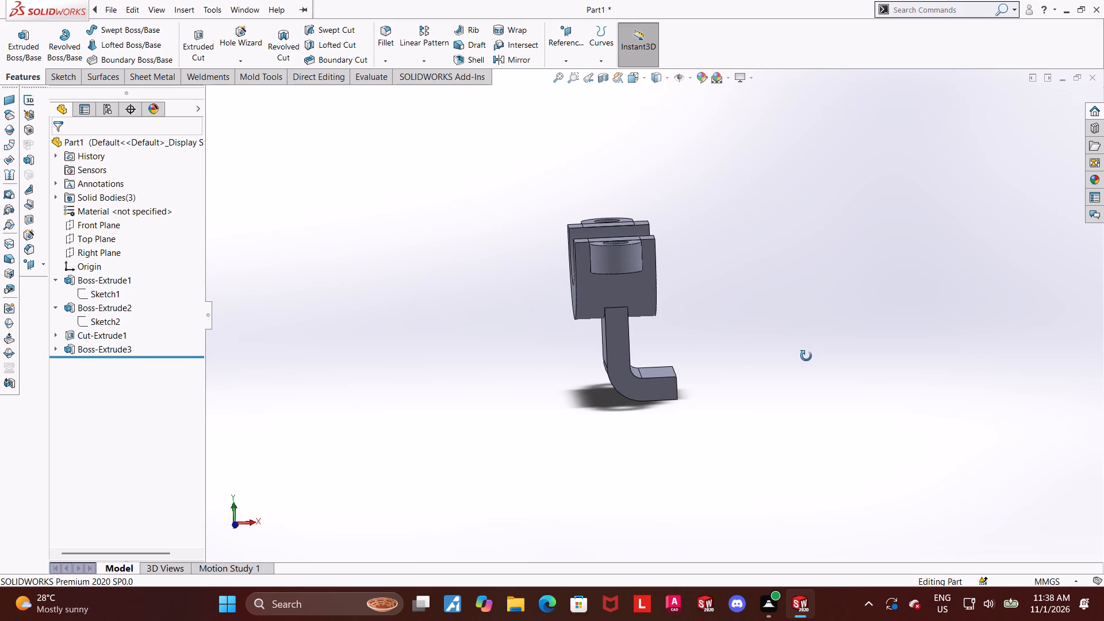
middle_drag(806, 356, 816, 378)
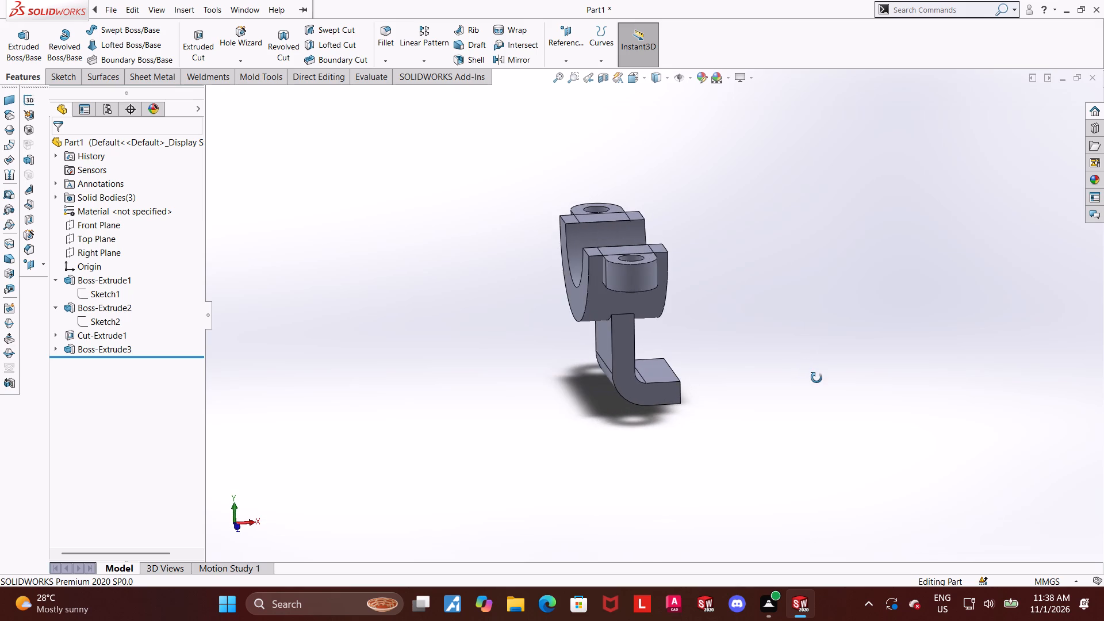
middle_drag(816, 378, 759, 365)
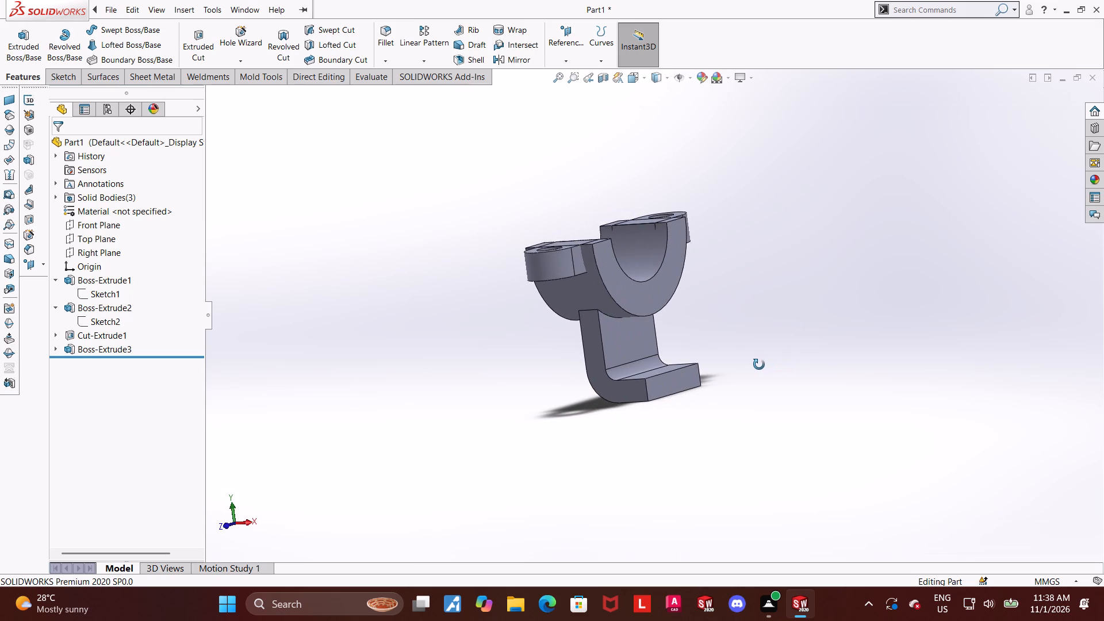
middle_drag(759, 365, 814, 389)
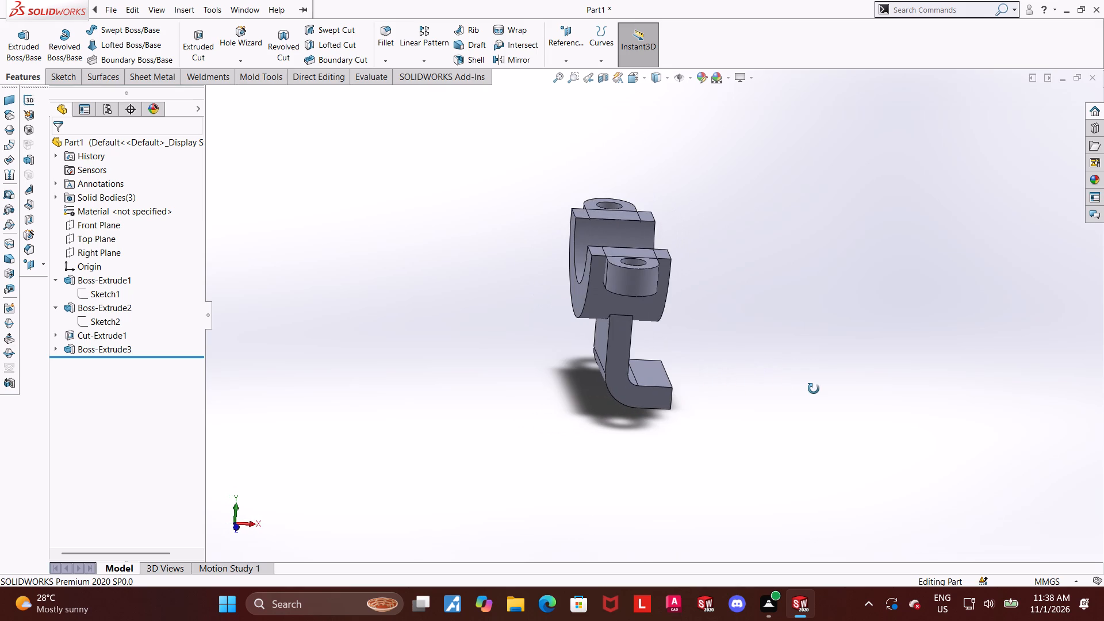
middle_drag(814, 389, 812, 381)
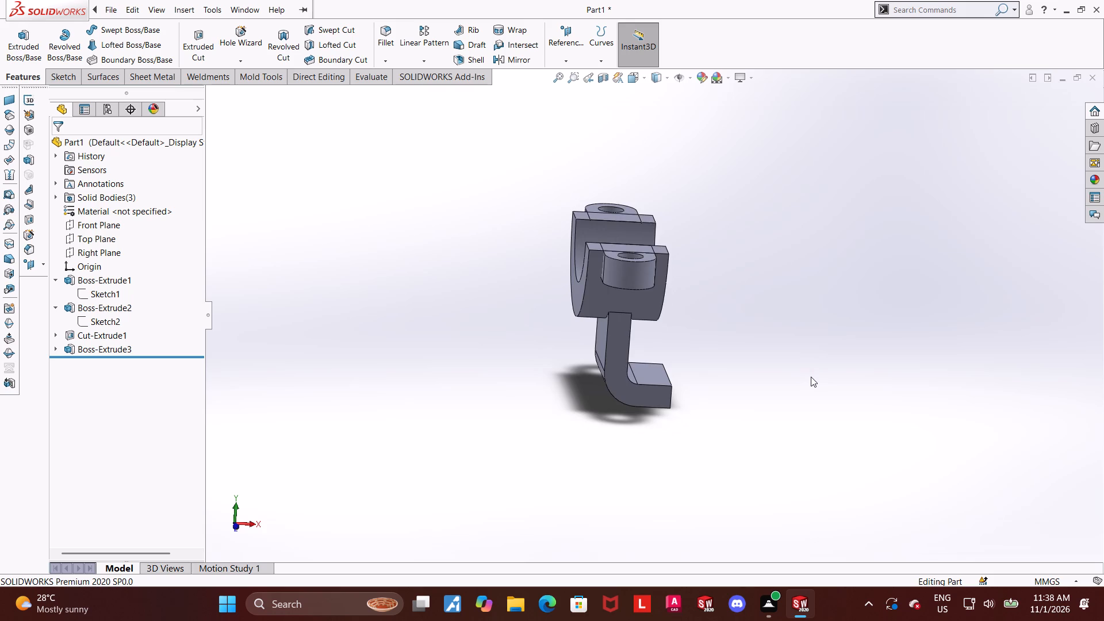
scroll(811, 392, up, 3)
scroll(807, 372, down, 3)
middle_drag(766, 361, 754, 340)
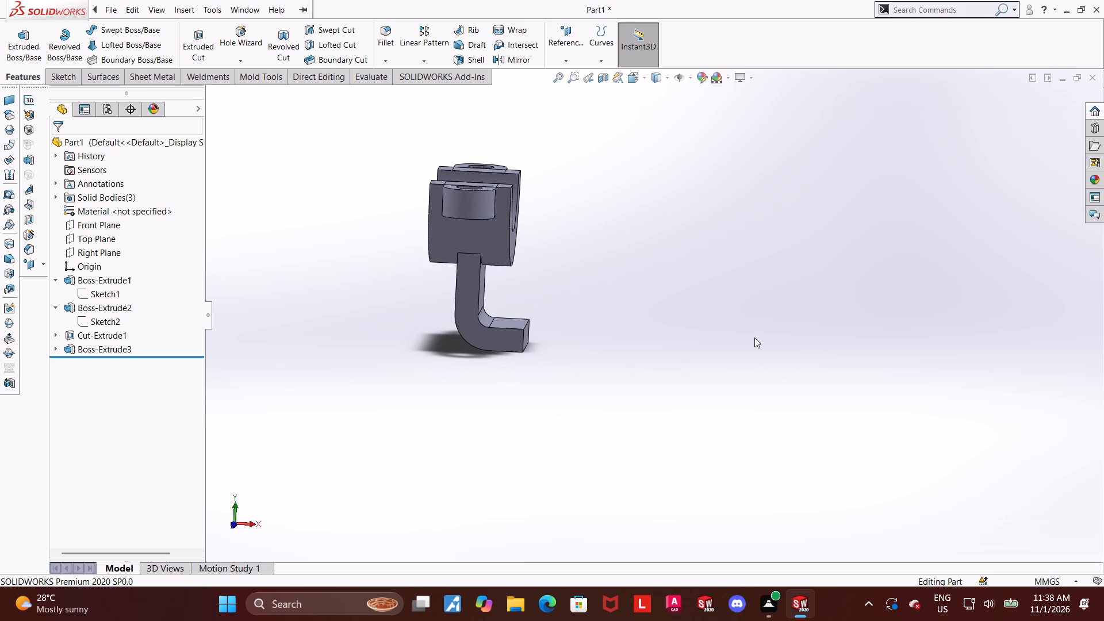
scroll(677, 336, down, 1)
middle_drag(643, 332, 635, 317)
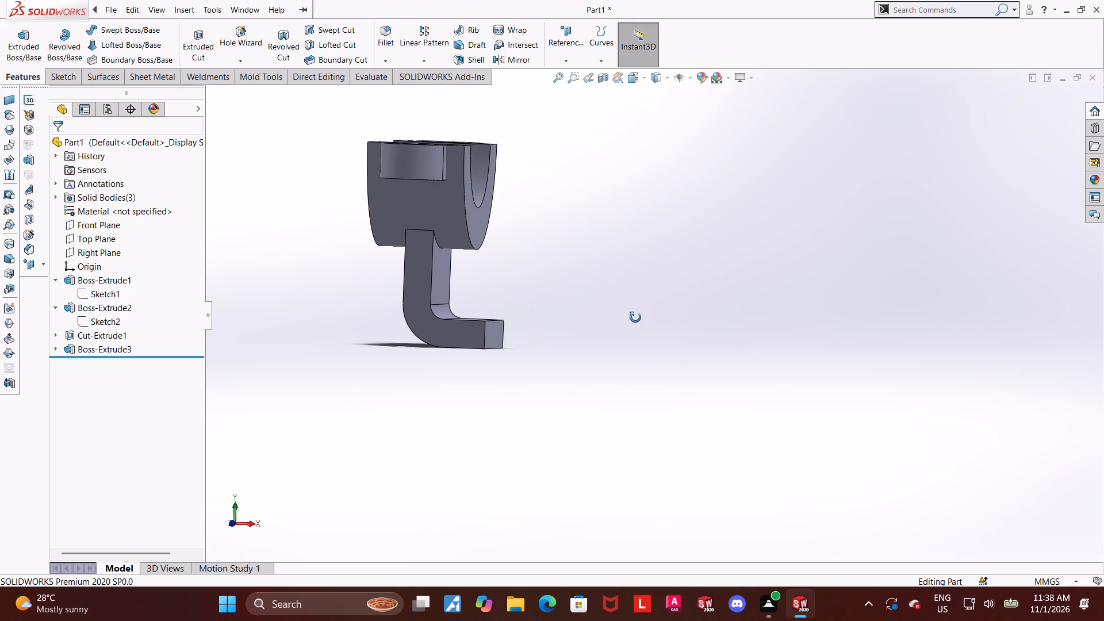
middle_drag(635, 317, 660, 328)
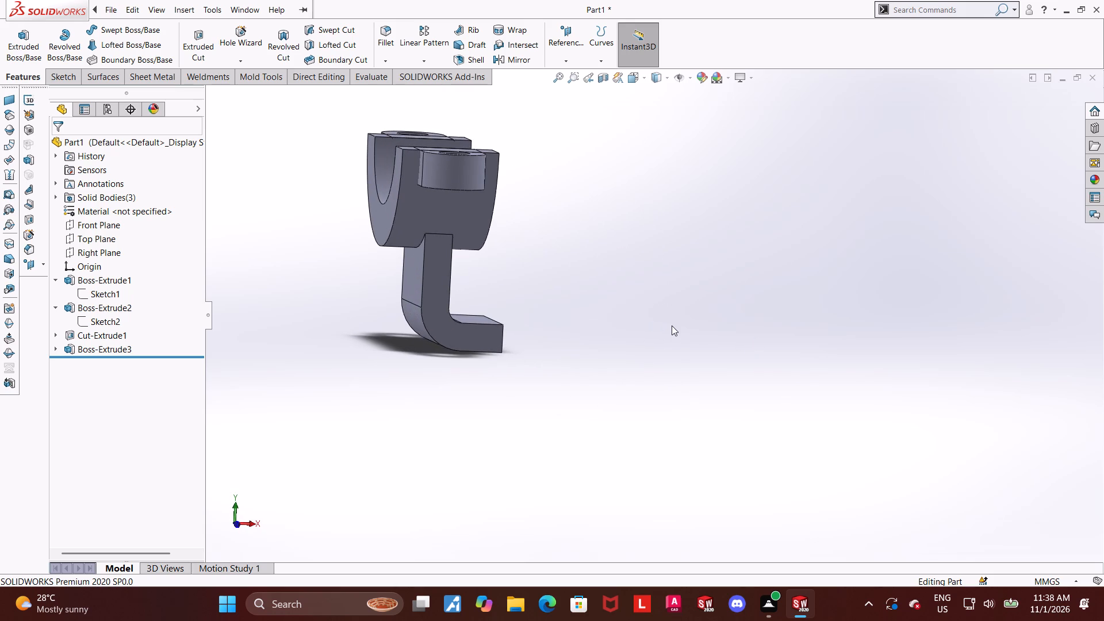
scroll(672, 325, down, 1)
scroll(672, 325, up, 2)
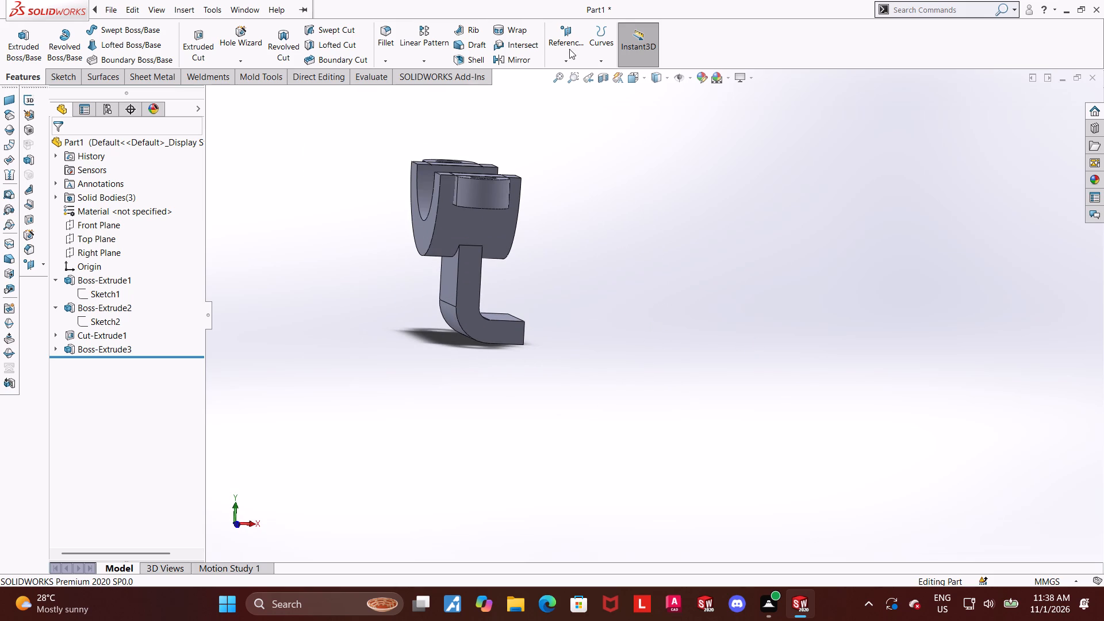
On the Front Plane, sketch a vertical line about 1.6 mm down from the half-ring's bottom edge, joined to a horizontal line about 9.8 mm long.
click(636, 82)
click(574, 316)
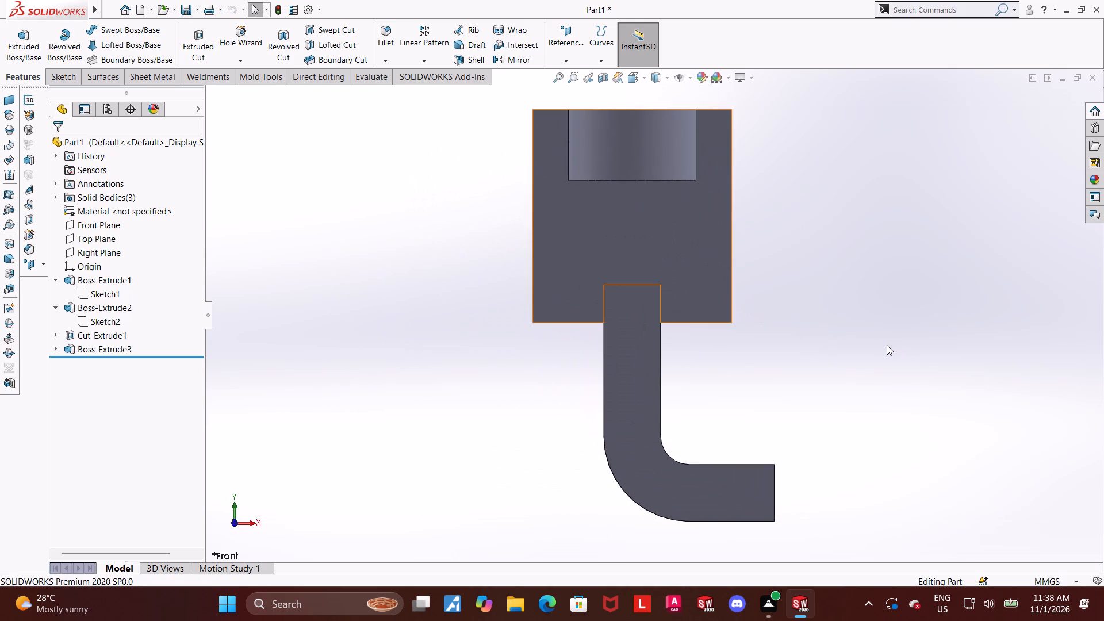
scroll(887, 345, up, 3)
scroll(973, 335, down, 3)
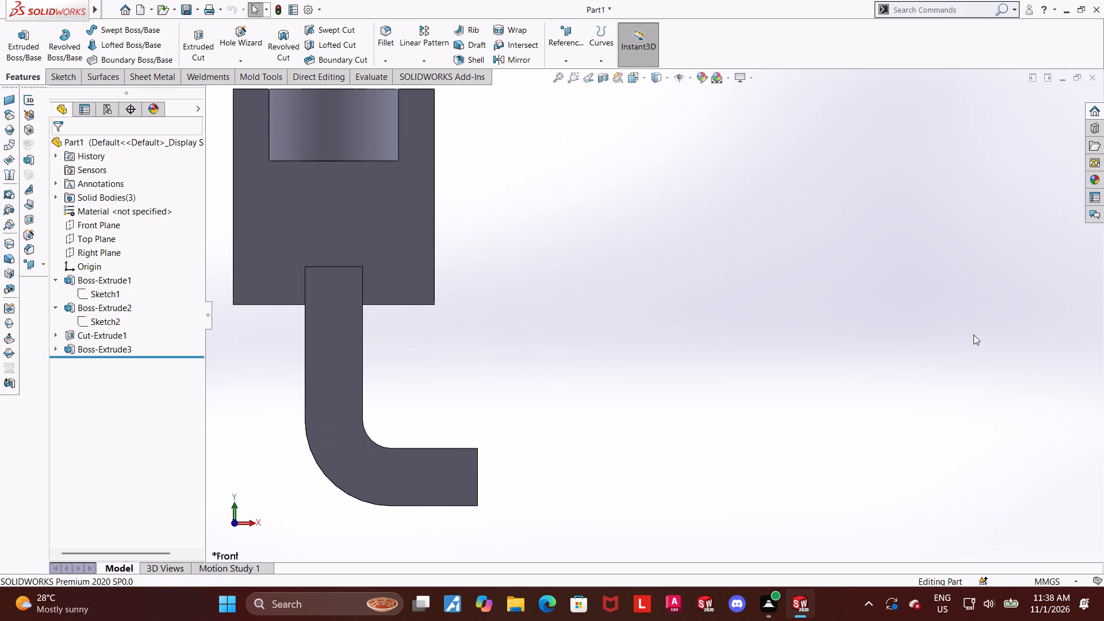
scroll(973, 335, up, 1)
scroll(757, 320, up, 1)
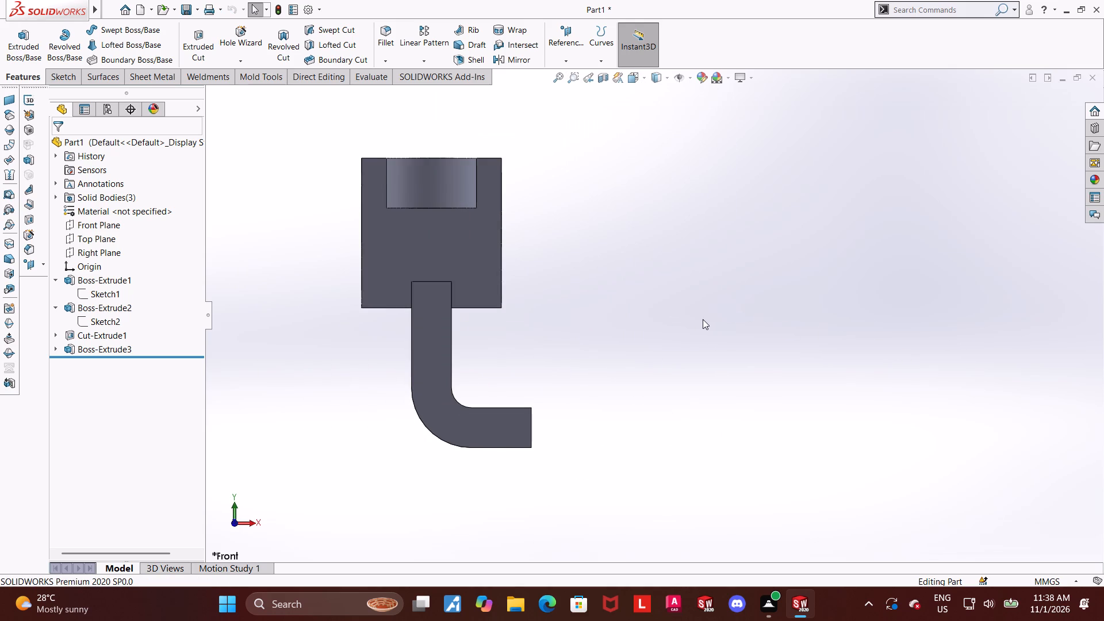
scroll(764, 321, down, 1)
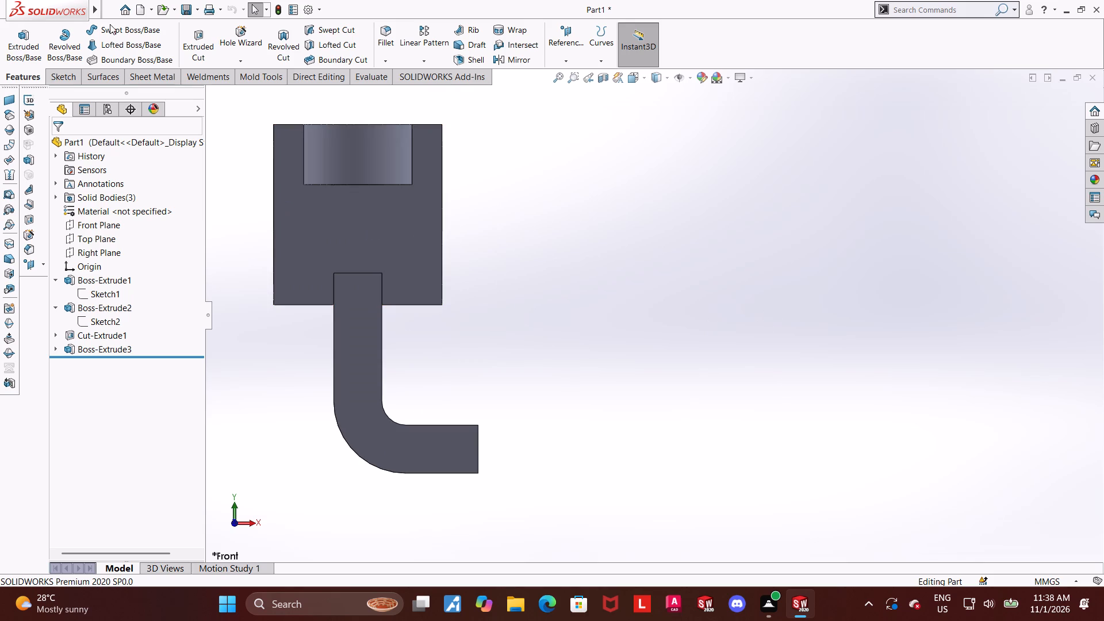
click(93, 229)
click(100, 216)
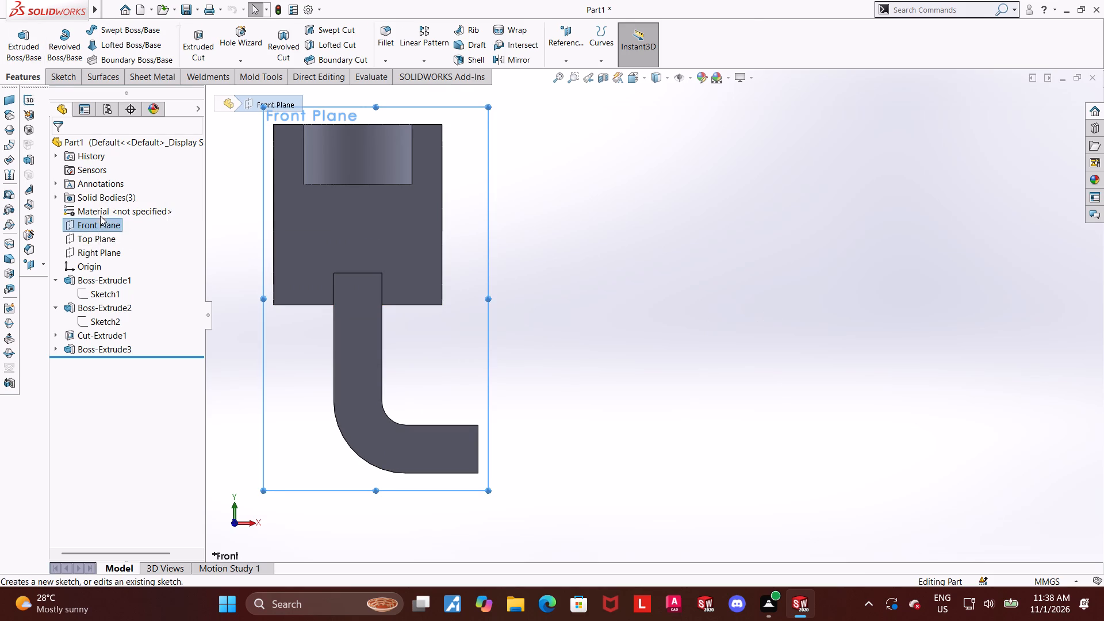
click(106, 24)
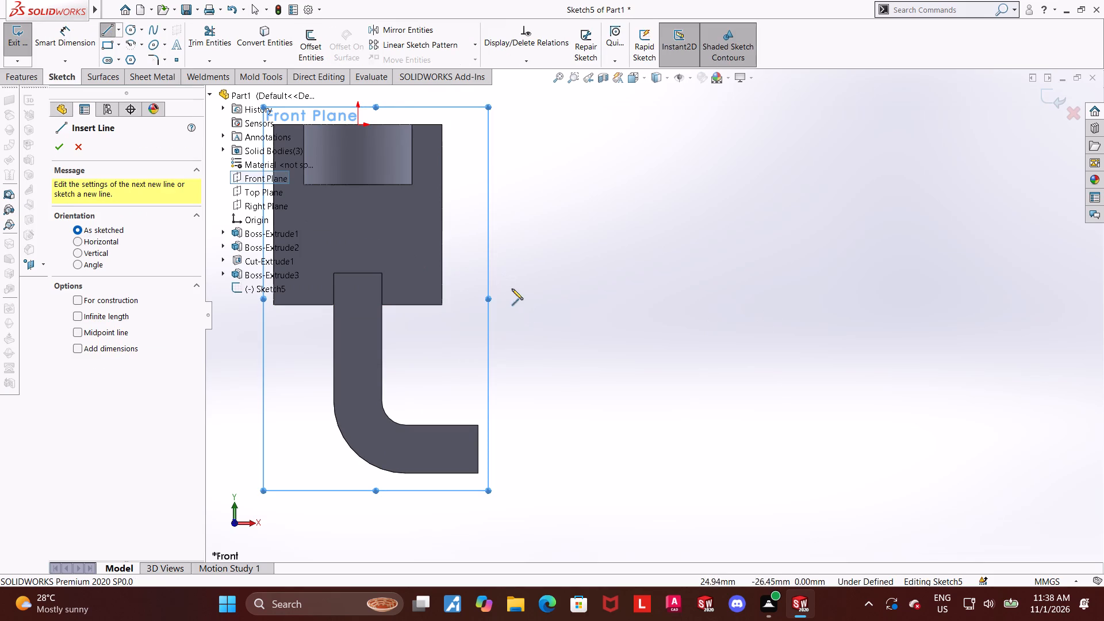
scroll(730, 347, down, 1)
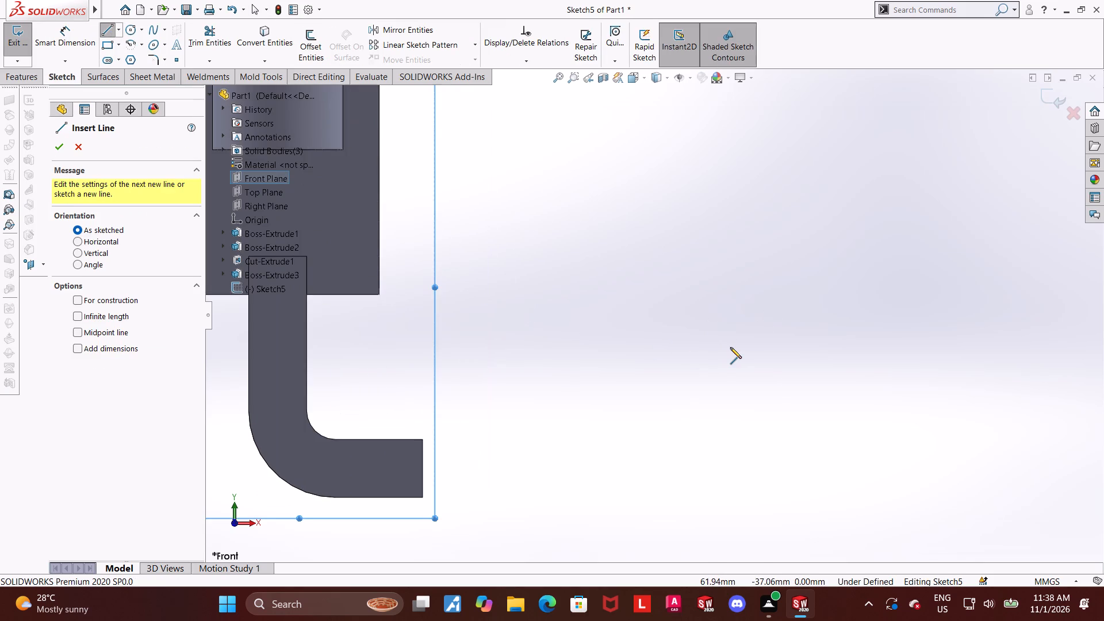
click(369, 294)
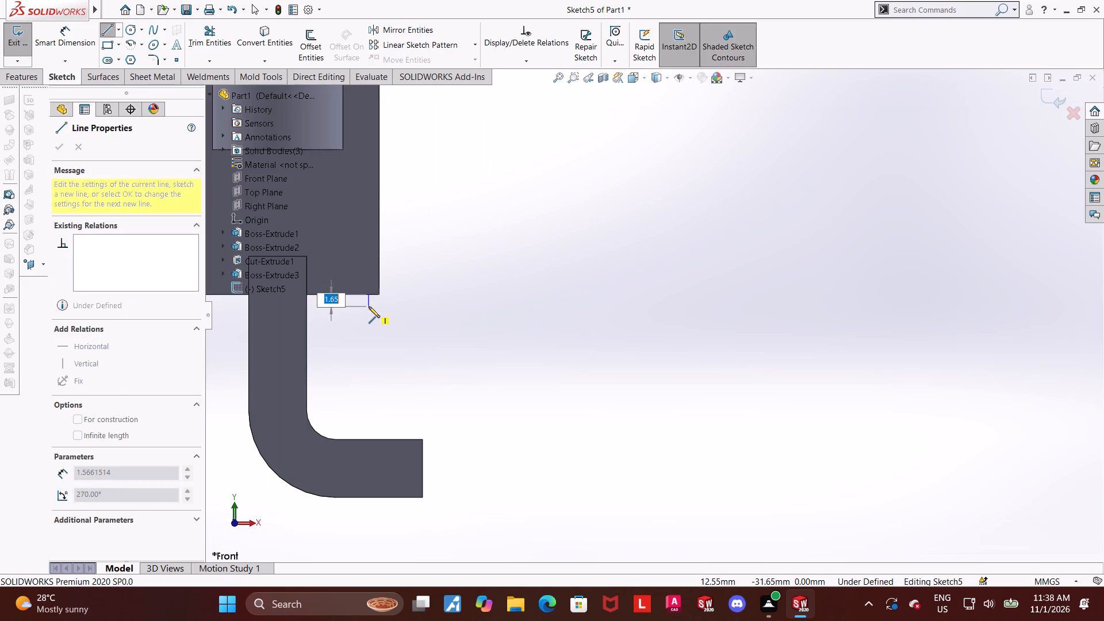
click(369, 306)
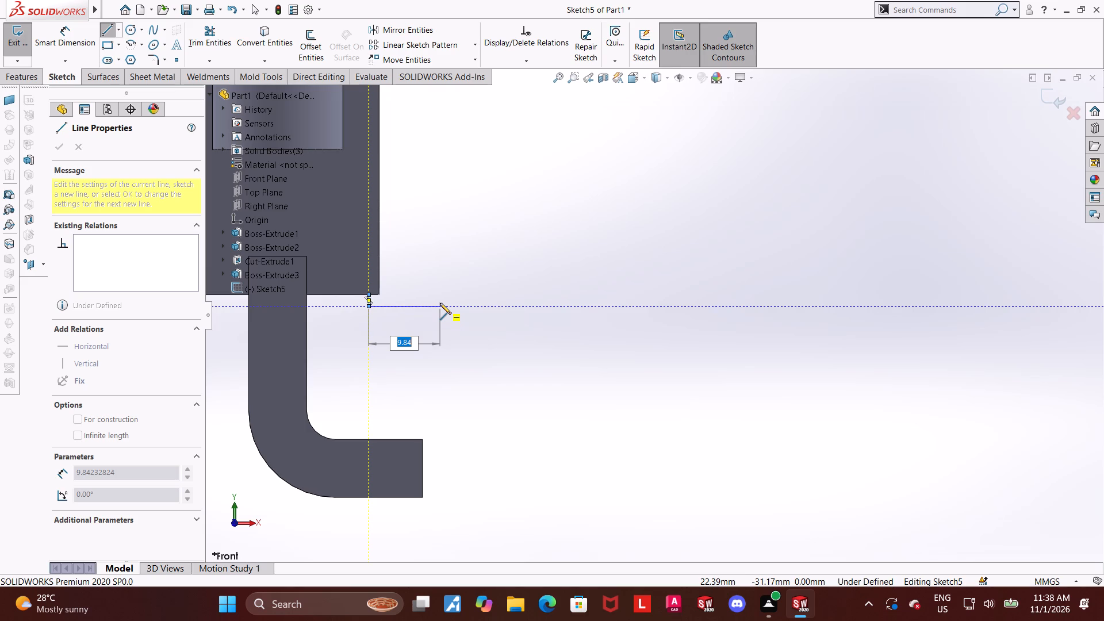
click(440, 303)
key(Escape)
key(Escape)
Sketch a circle of about 6.4 mm radius below the horizontal line, tangent to it at its free endpoint.
click(135, 26)
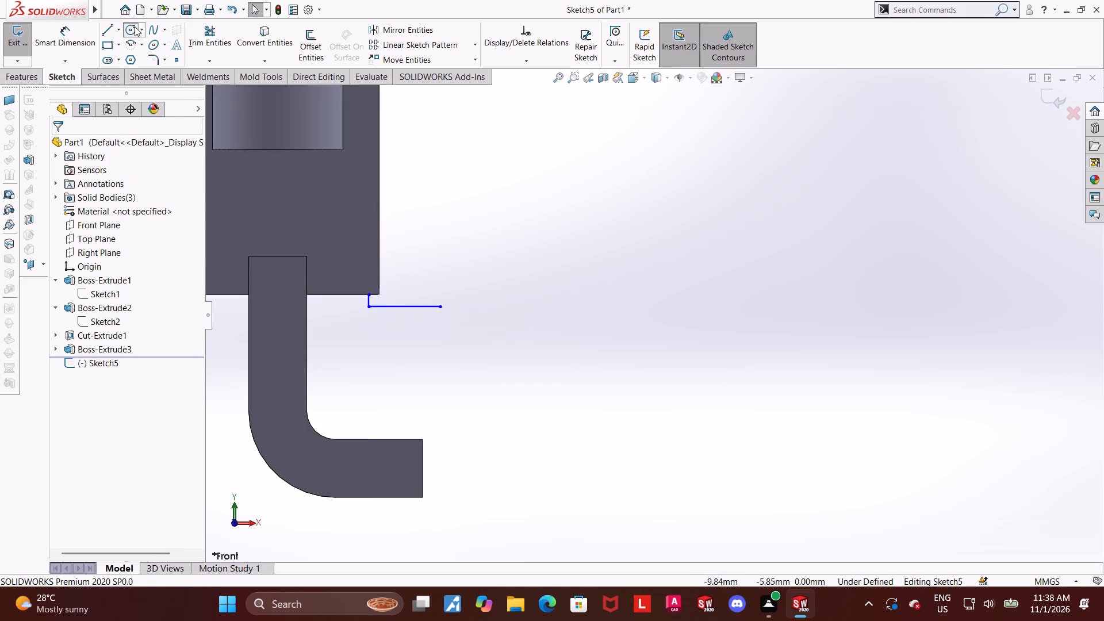
click(442, 353)
click(440, 306)
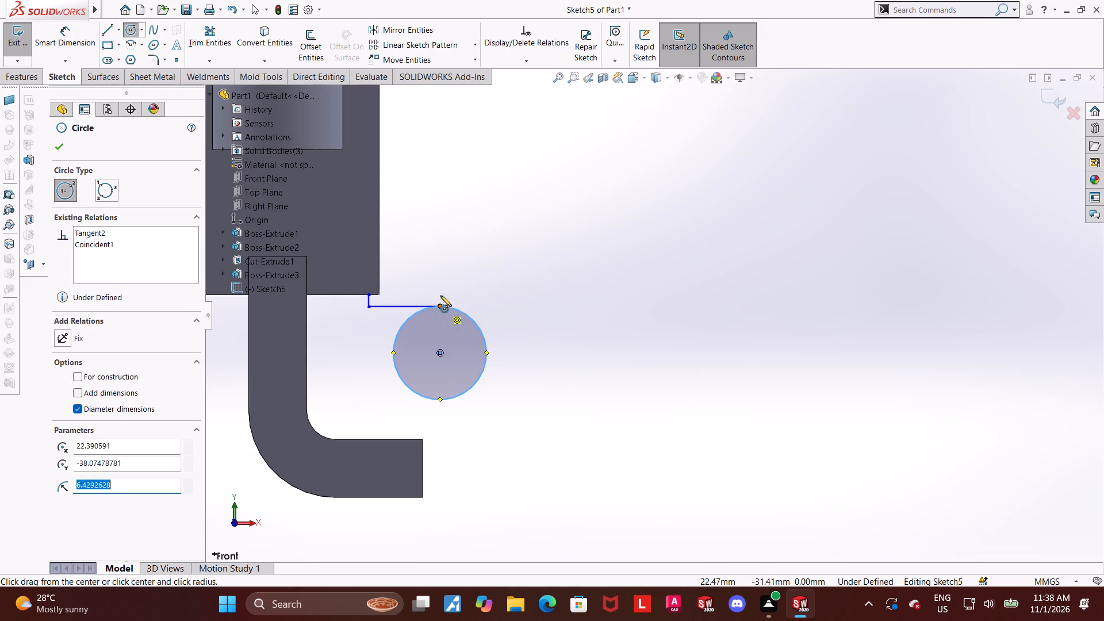
key(Escape)
key(Escape)
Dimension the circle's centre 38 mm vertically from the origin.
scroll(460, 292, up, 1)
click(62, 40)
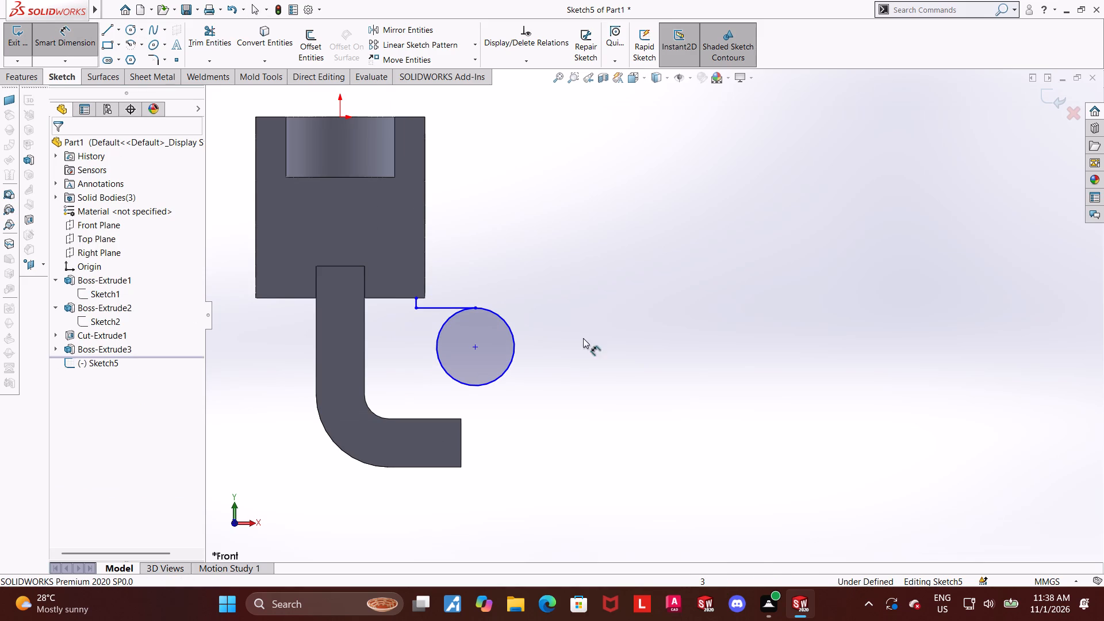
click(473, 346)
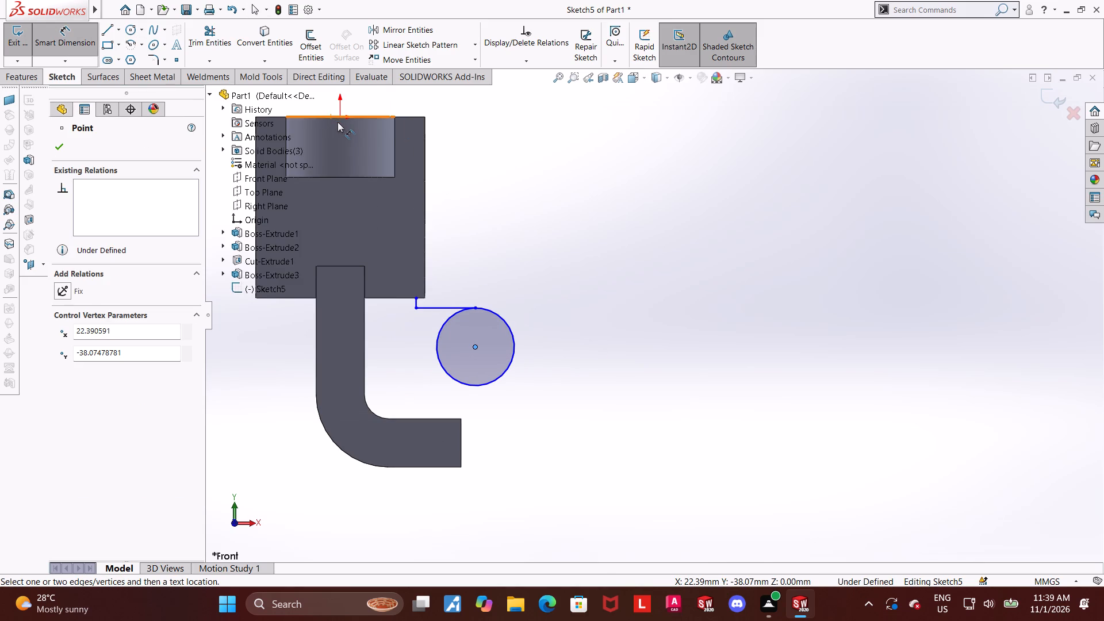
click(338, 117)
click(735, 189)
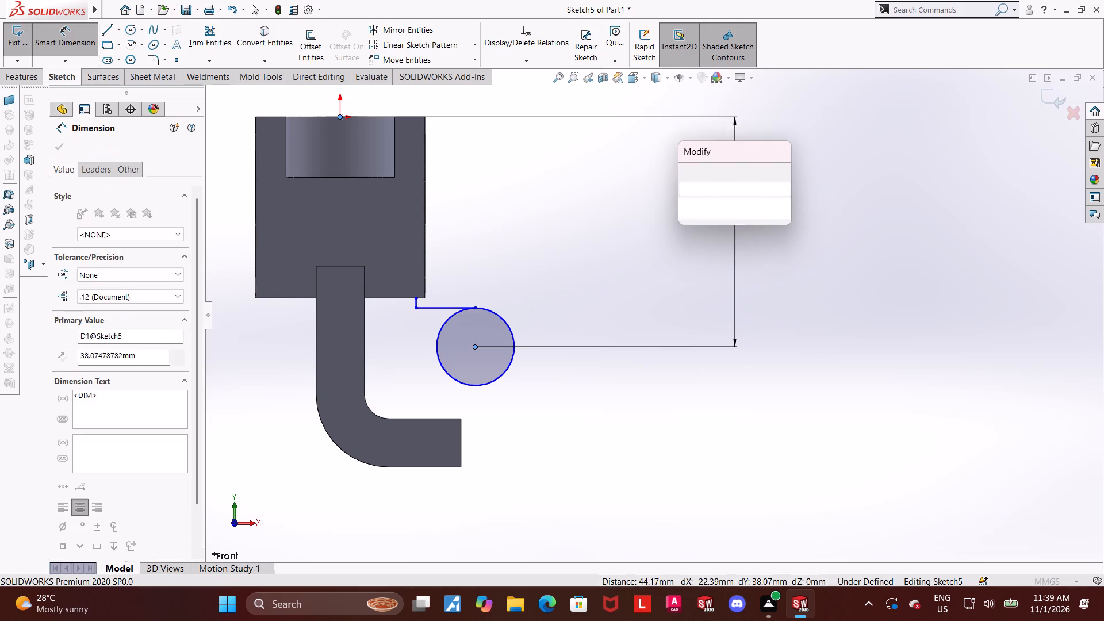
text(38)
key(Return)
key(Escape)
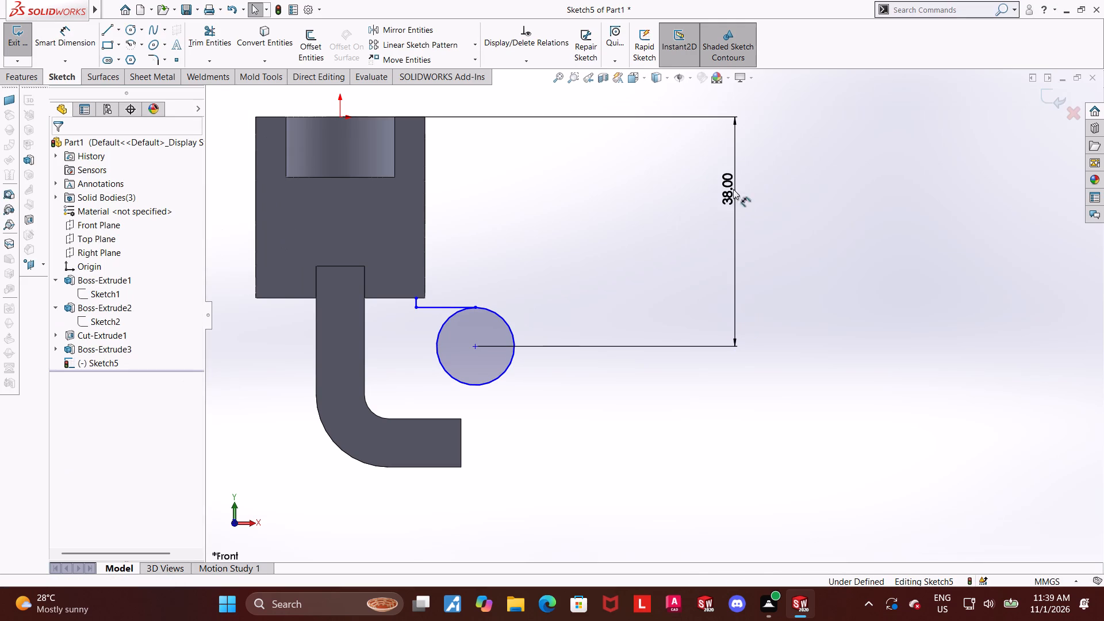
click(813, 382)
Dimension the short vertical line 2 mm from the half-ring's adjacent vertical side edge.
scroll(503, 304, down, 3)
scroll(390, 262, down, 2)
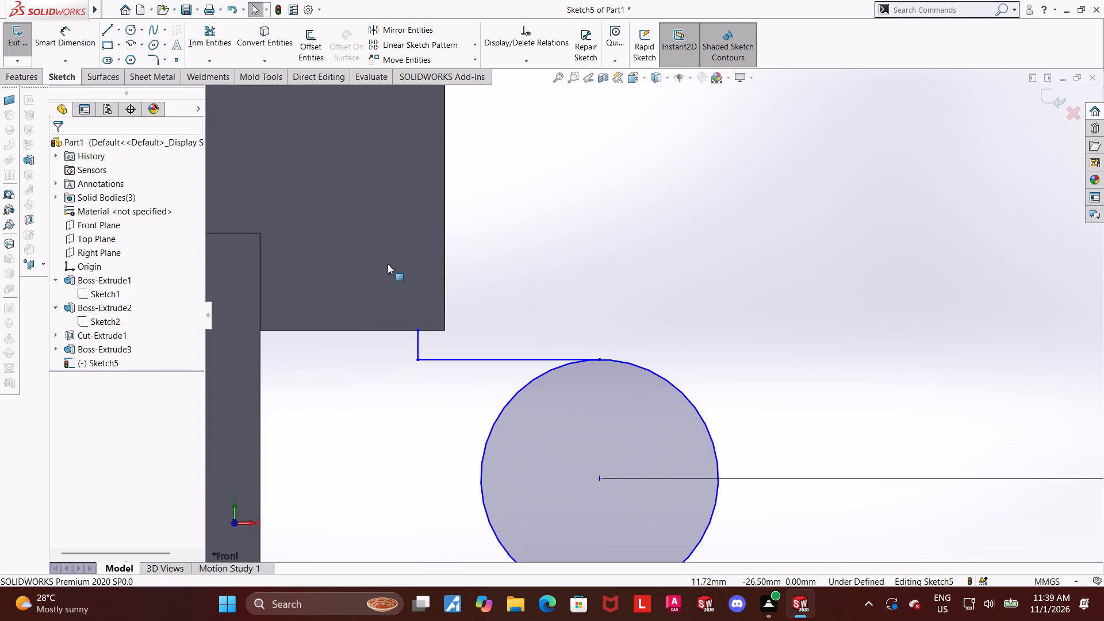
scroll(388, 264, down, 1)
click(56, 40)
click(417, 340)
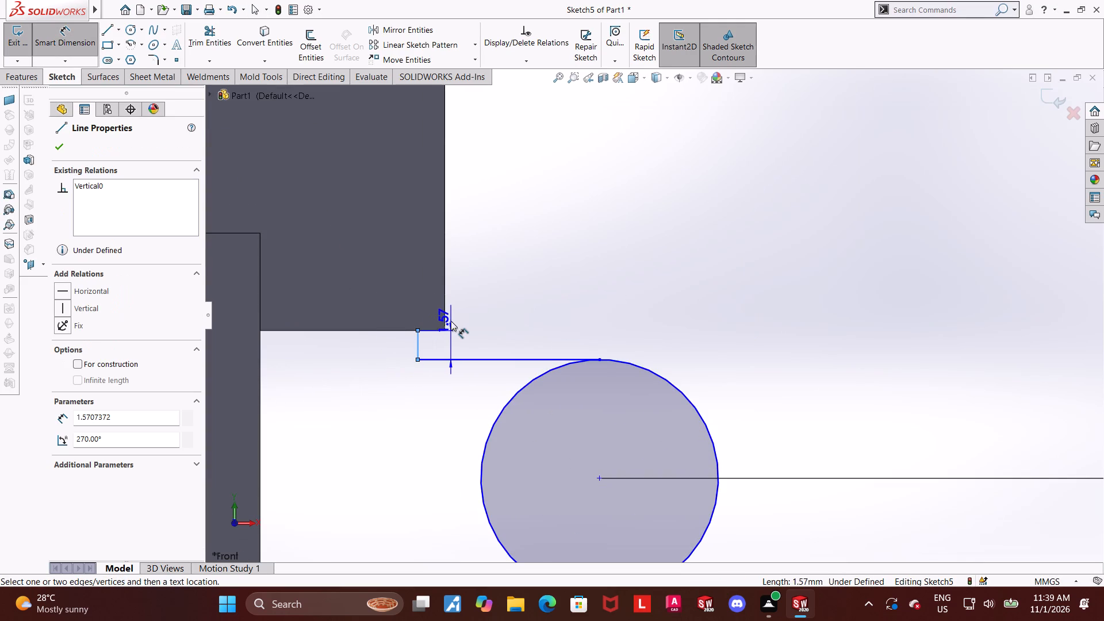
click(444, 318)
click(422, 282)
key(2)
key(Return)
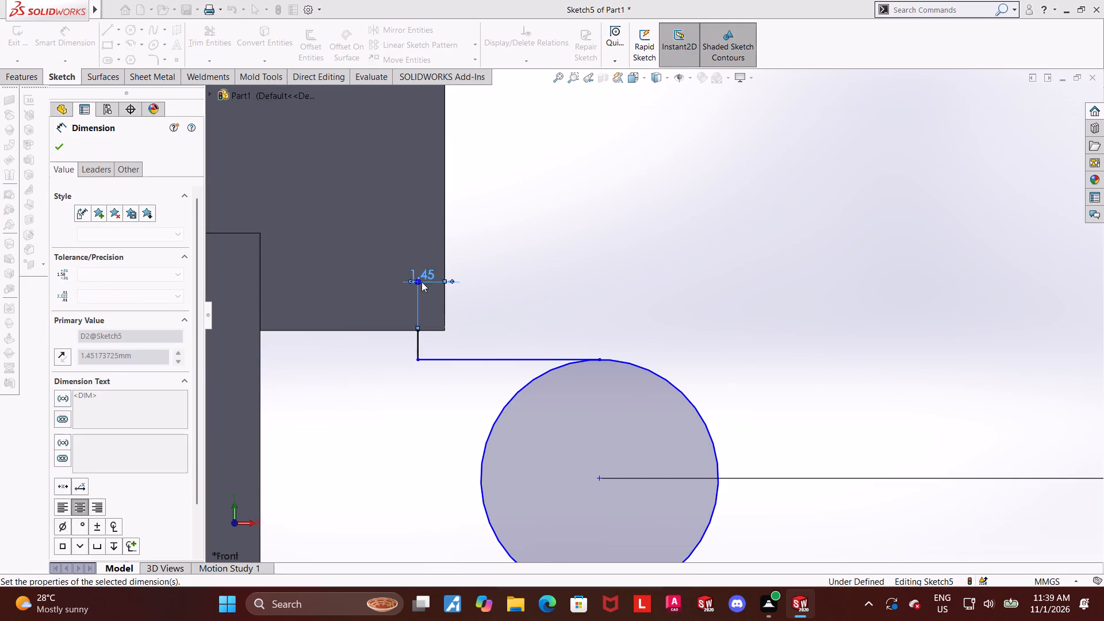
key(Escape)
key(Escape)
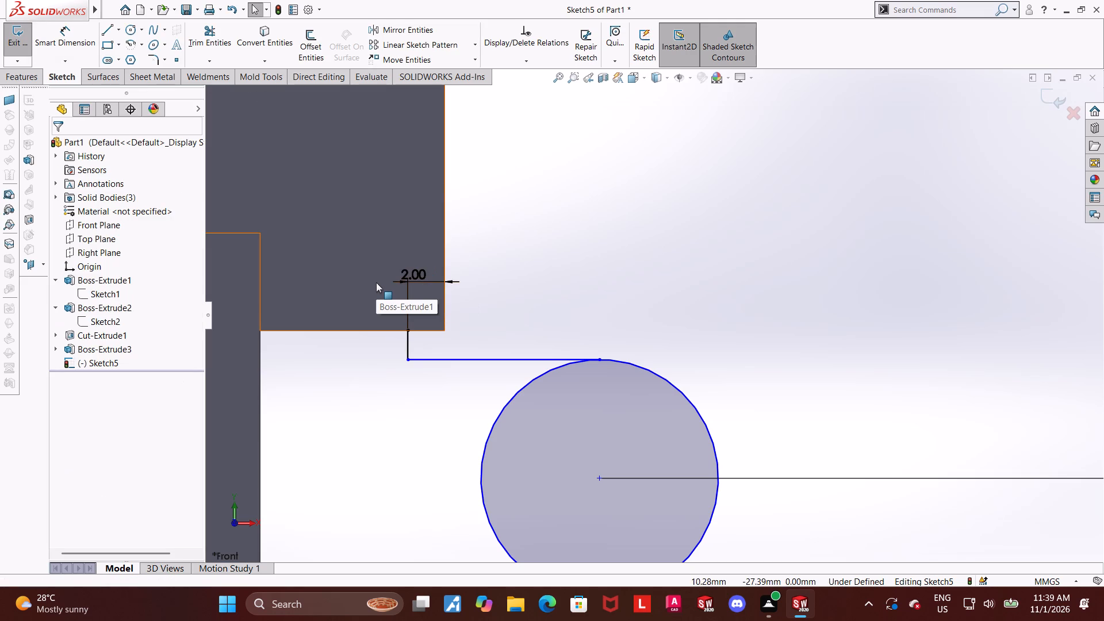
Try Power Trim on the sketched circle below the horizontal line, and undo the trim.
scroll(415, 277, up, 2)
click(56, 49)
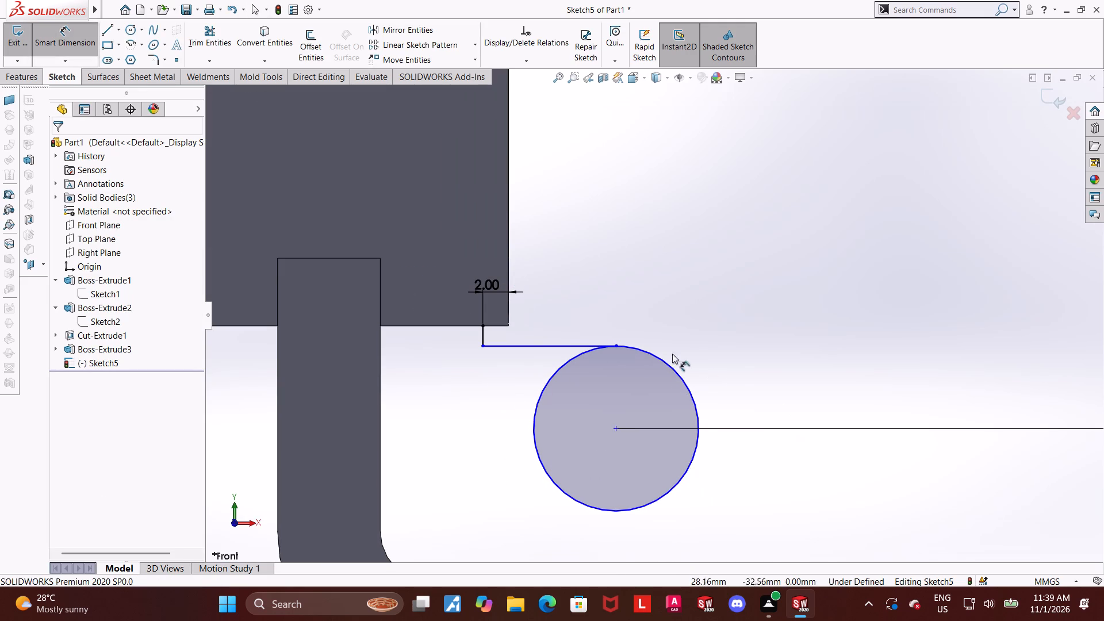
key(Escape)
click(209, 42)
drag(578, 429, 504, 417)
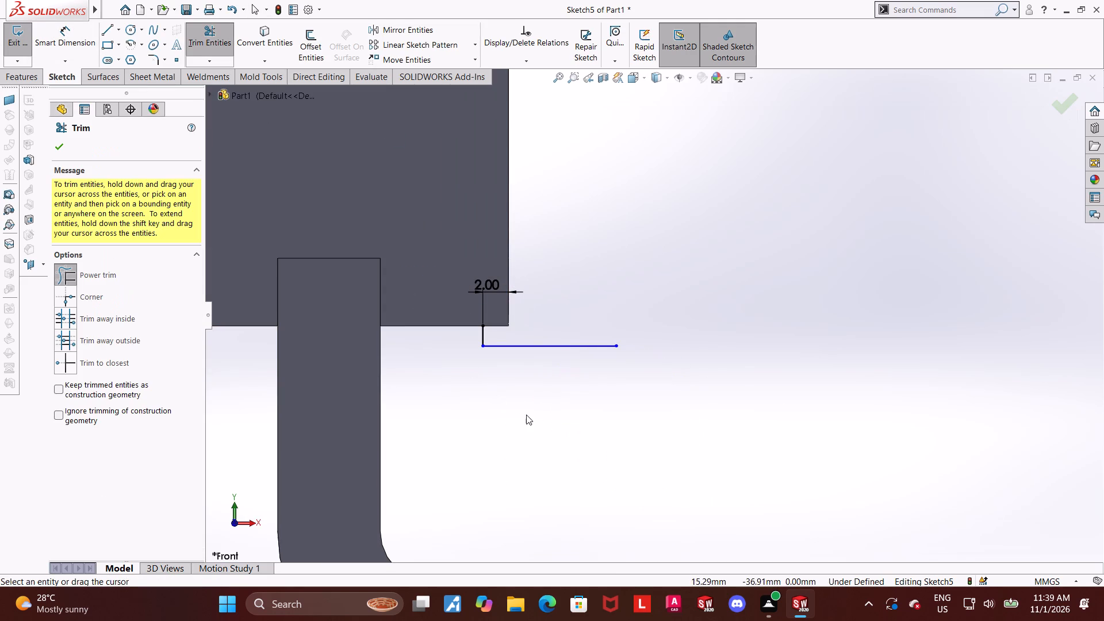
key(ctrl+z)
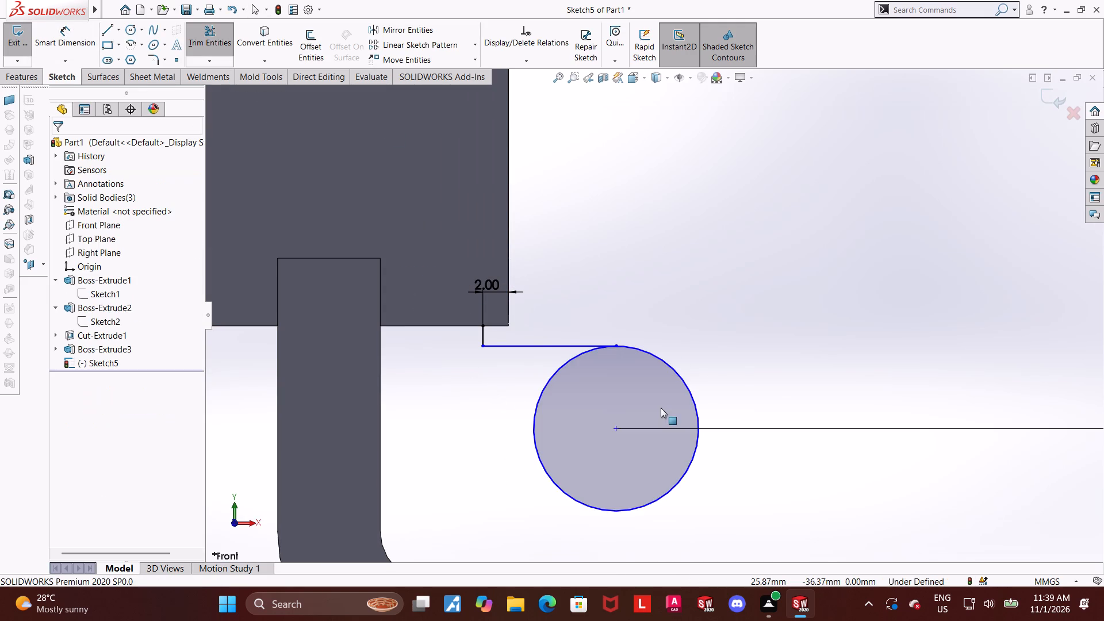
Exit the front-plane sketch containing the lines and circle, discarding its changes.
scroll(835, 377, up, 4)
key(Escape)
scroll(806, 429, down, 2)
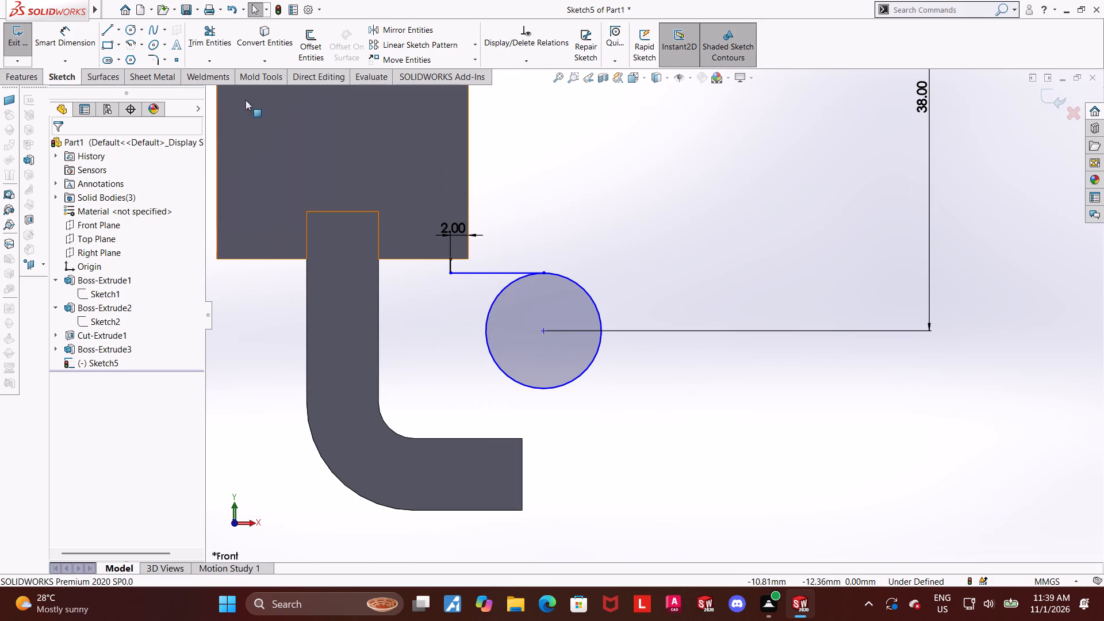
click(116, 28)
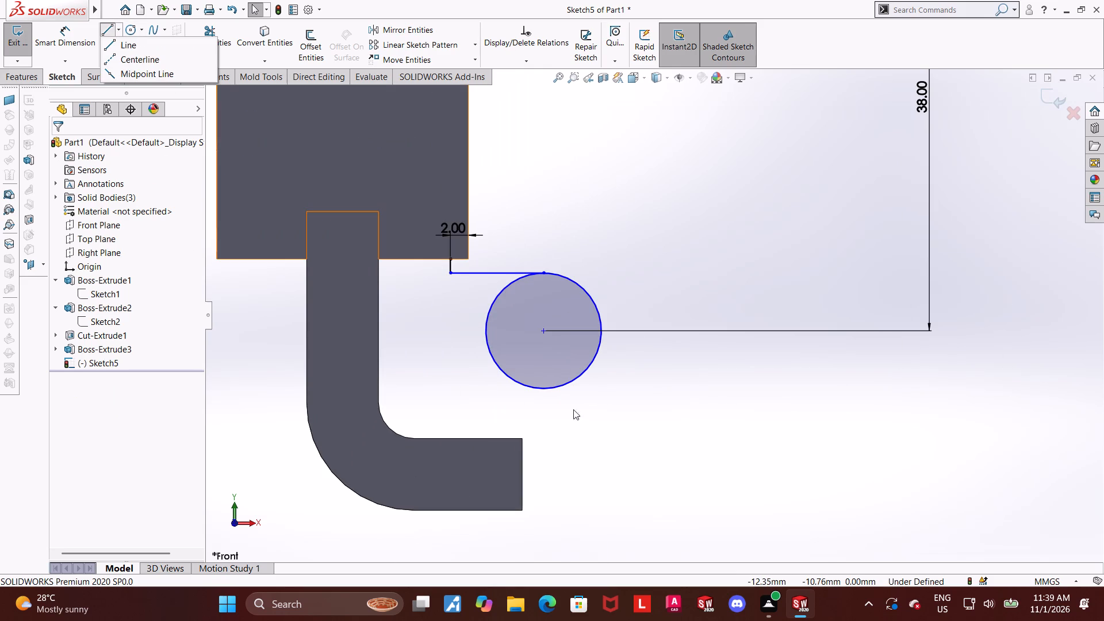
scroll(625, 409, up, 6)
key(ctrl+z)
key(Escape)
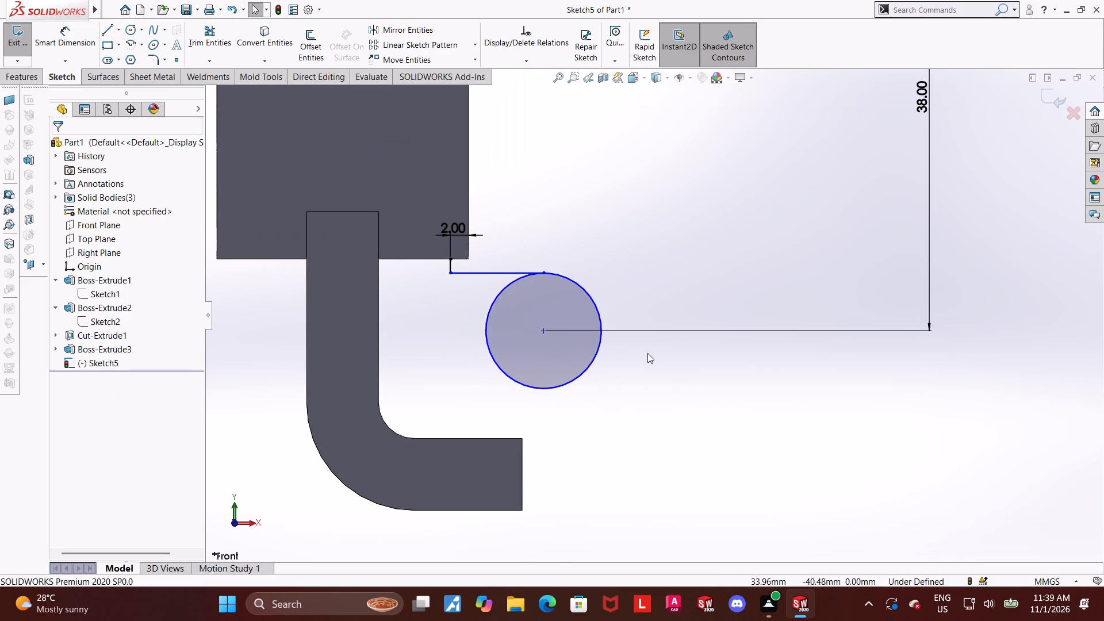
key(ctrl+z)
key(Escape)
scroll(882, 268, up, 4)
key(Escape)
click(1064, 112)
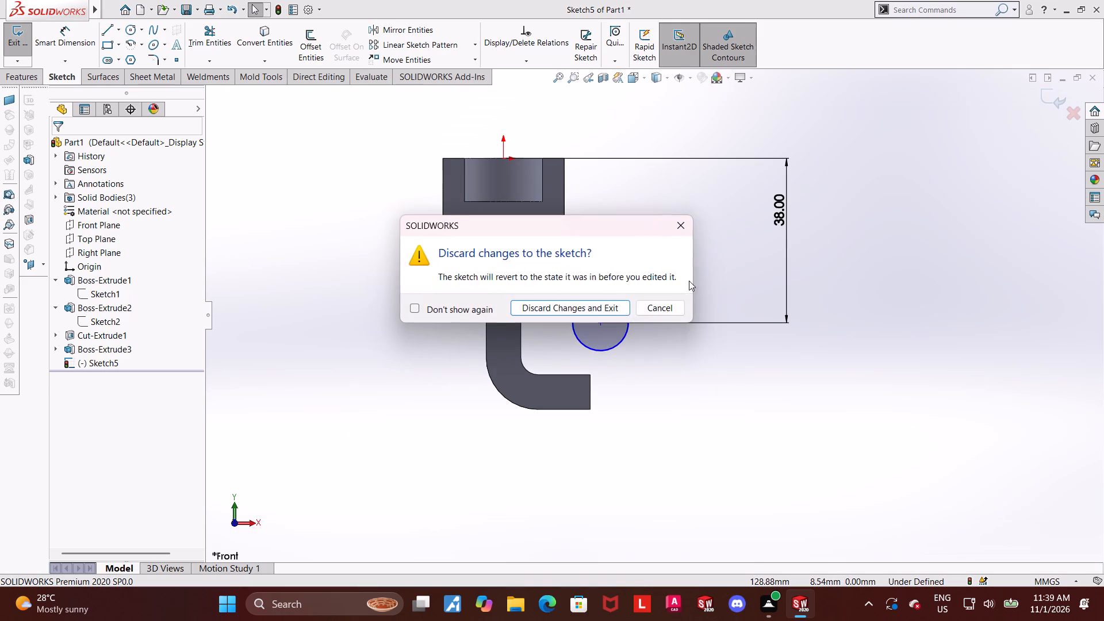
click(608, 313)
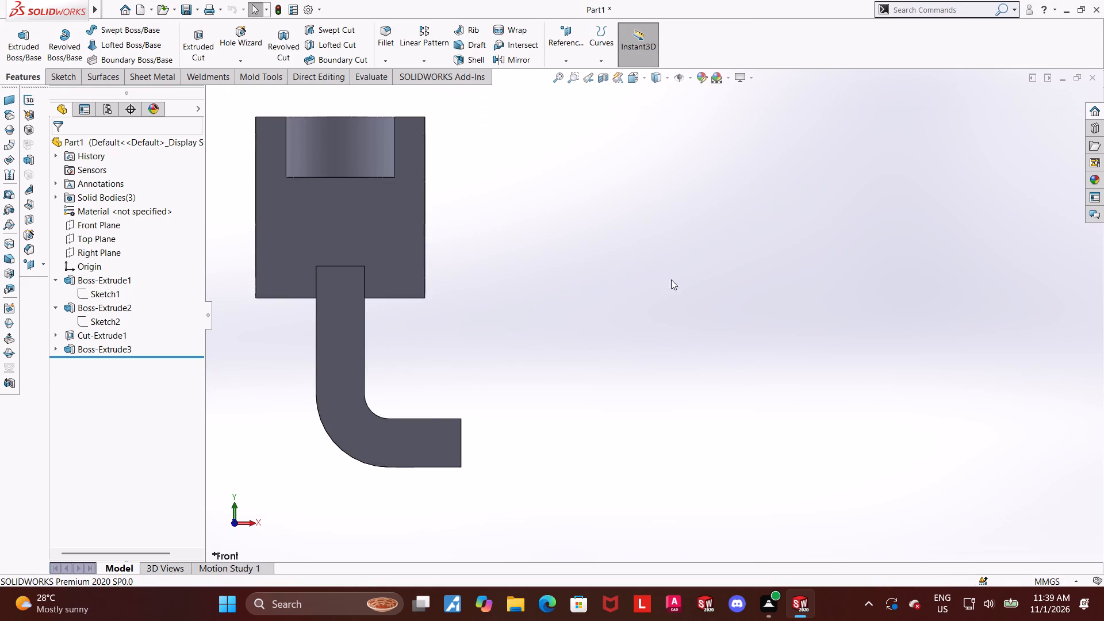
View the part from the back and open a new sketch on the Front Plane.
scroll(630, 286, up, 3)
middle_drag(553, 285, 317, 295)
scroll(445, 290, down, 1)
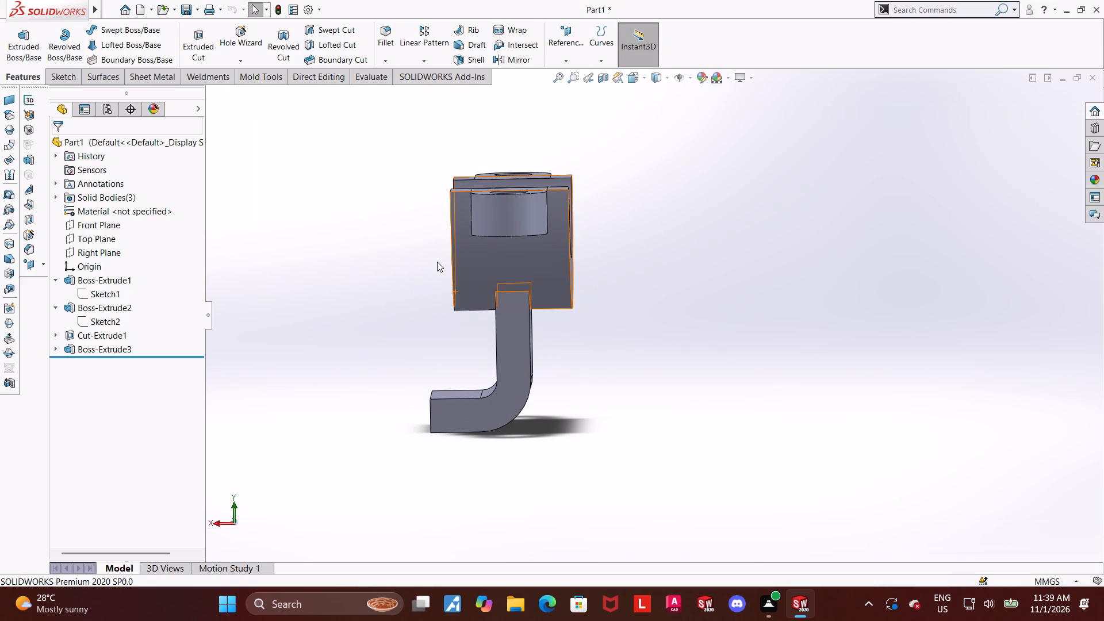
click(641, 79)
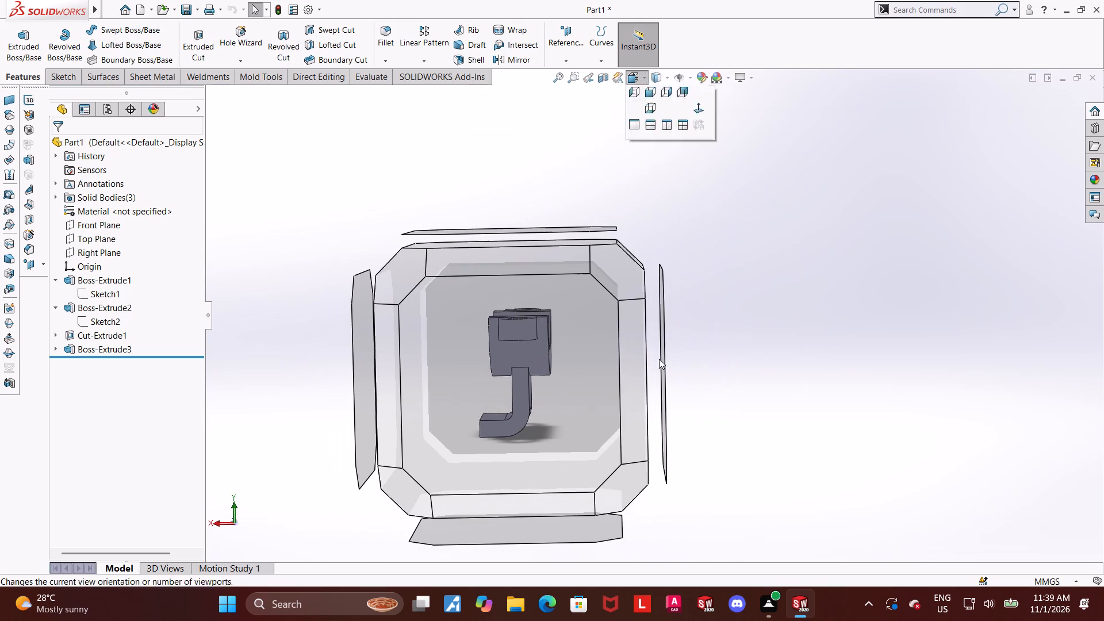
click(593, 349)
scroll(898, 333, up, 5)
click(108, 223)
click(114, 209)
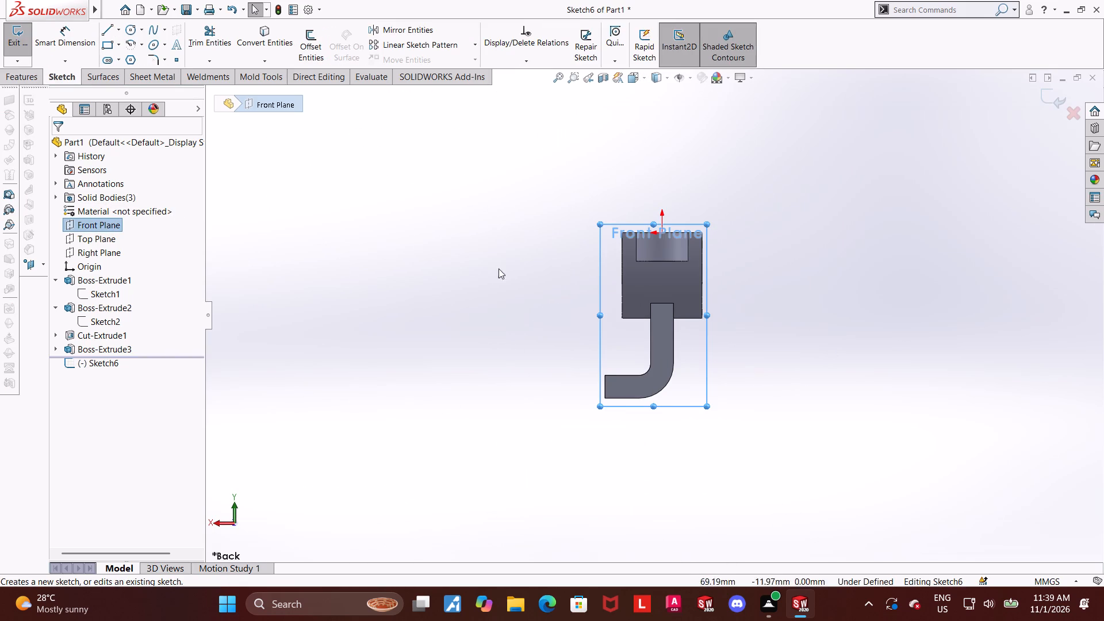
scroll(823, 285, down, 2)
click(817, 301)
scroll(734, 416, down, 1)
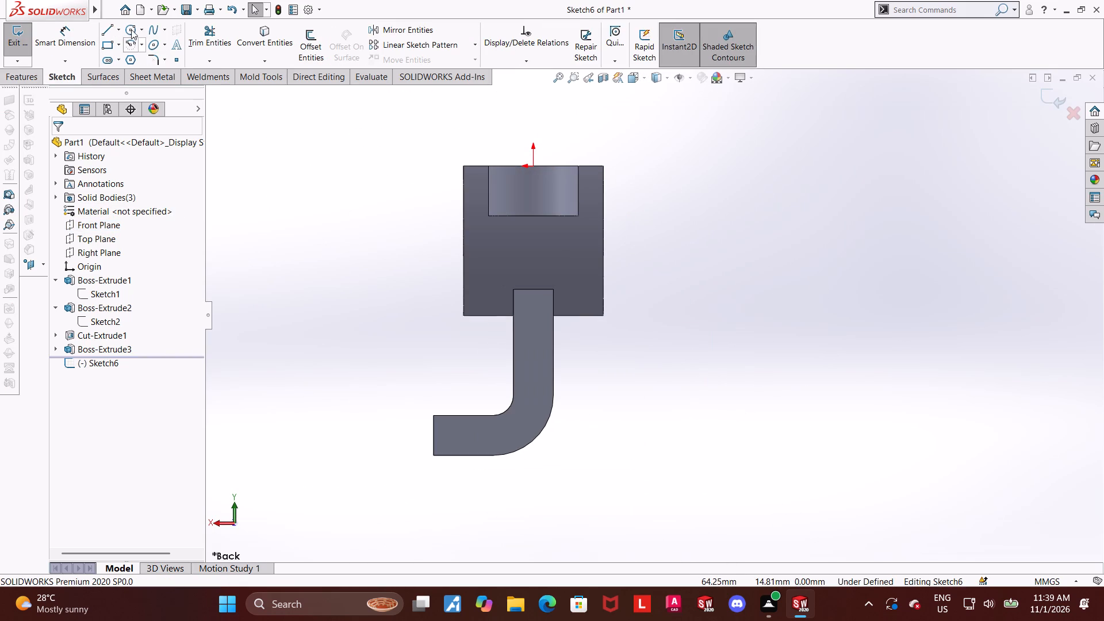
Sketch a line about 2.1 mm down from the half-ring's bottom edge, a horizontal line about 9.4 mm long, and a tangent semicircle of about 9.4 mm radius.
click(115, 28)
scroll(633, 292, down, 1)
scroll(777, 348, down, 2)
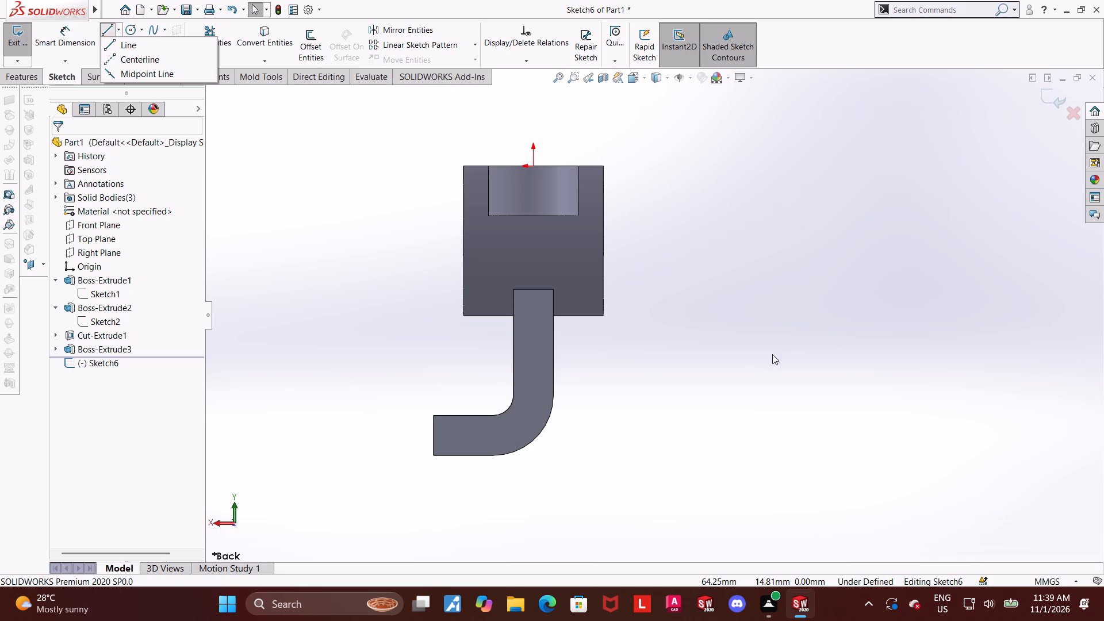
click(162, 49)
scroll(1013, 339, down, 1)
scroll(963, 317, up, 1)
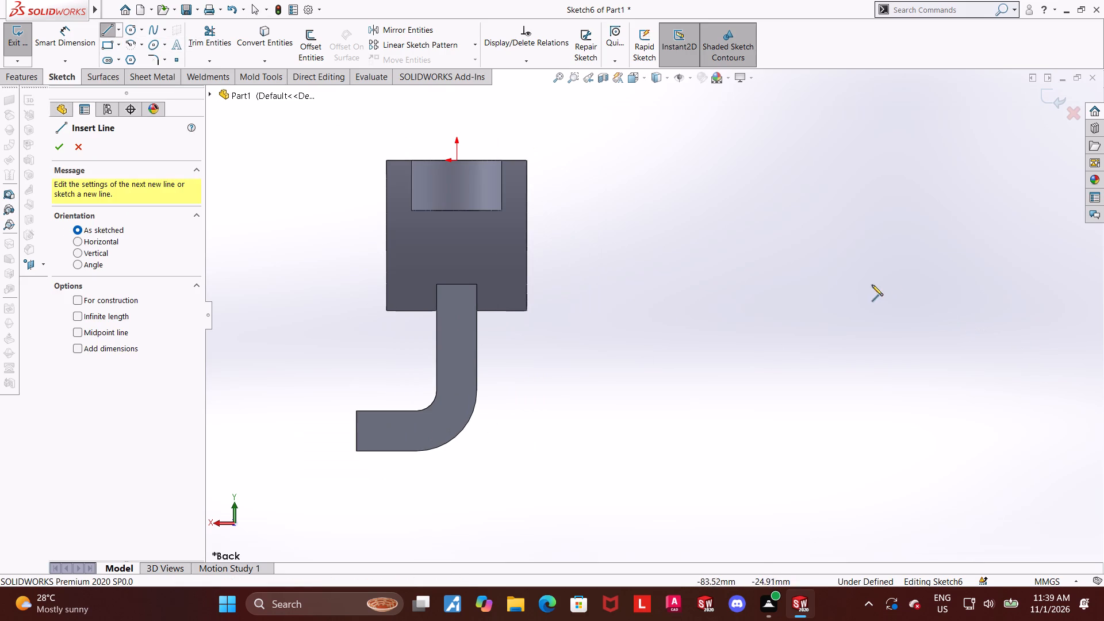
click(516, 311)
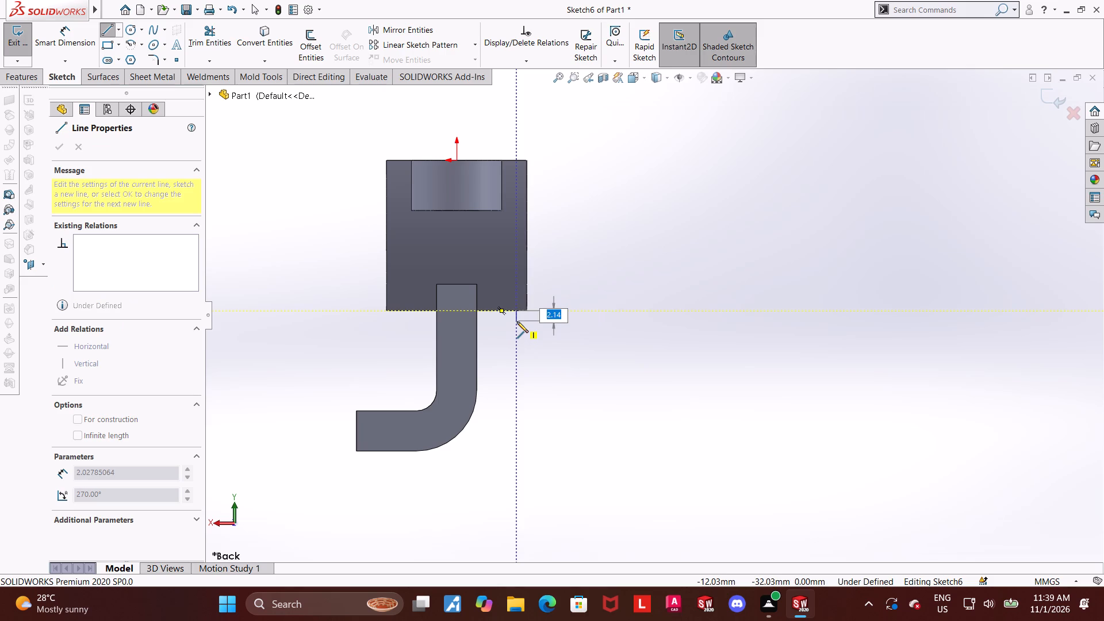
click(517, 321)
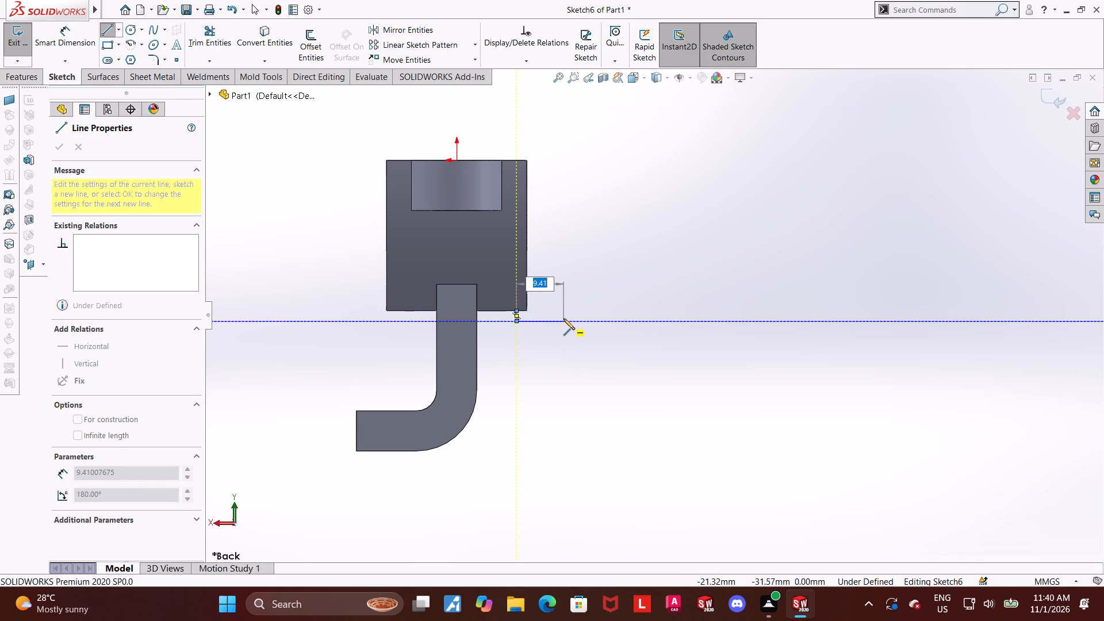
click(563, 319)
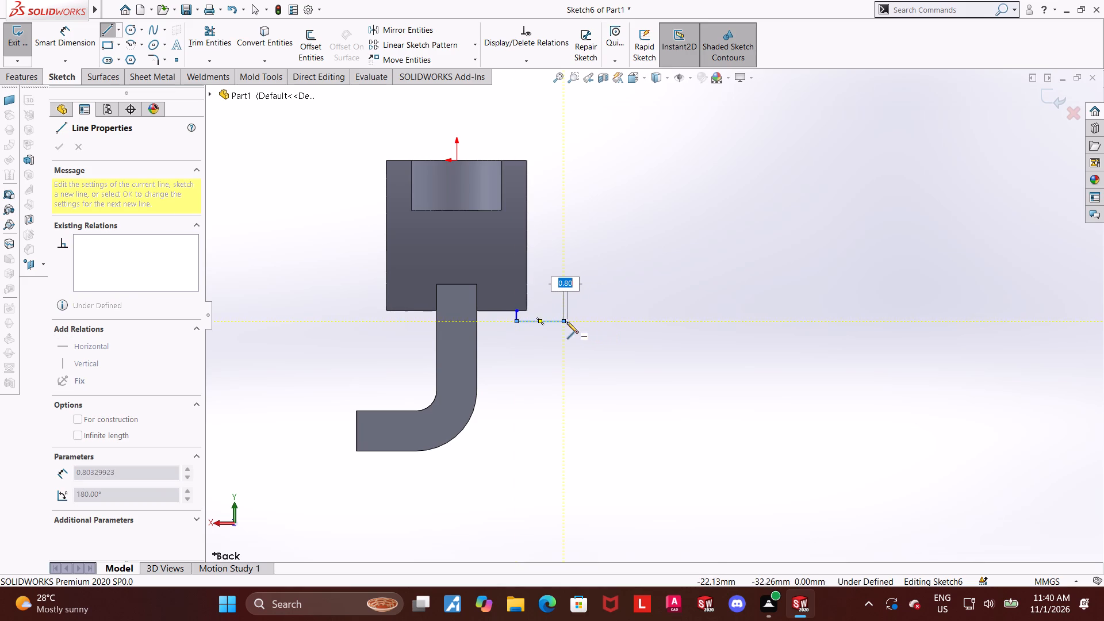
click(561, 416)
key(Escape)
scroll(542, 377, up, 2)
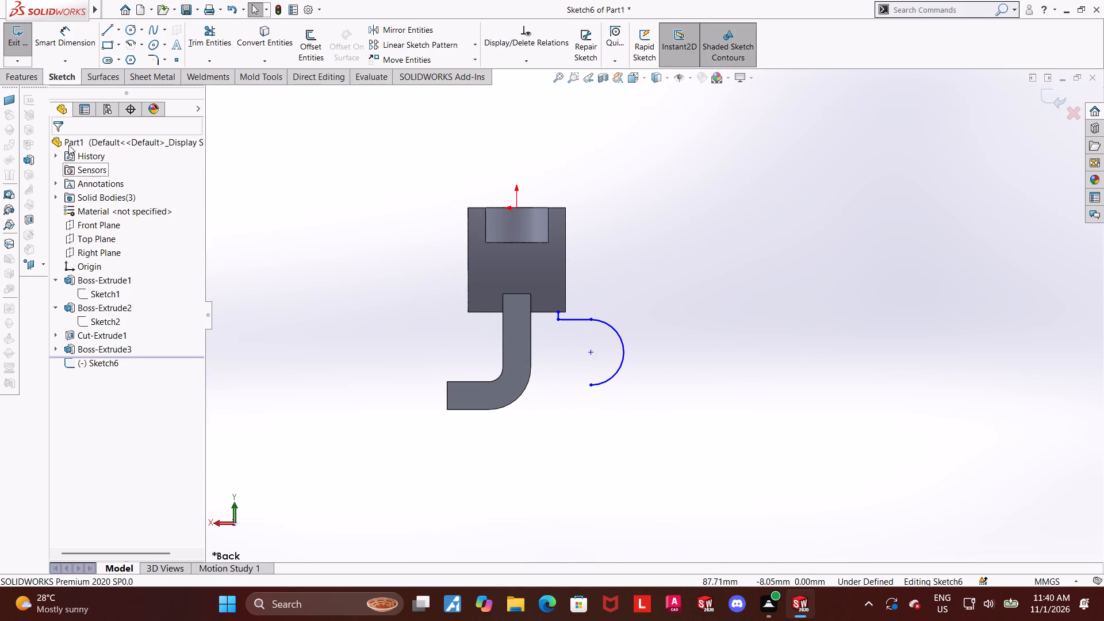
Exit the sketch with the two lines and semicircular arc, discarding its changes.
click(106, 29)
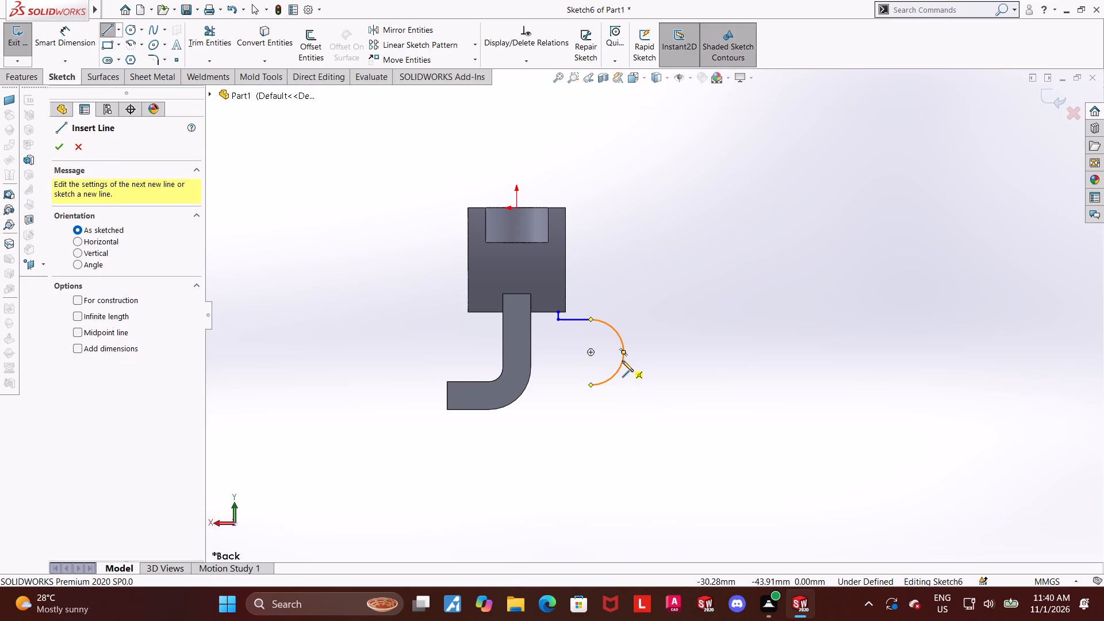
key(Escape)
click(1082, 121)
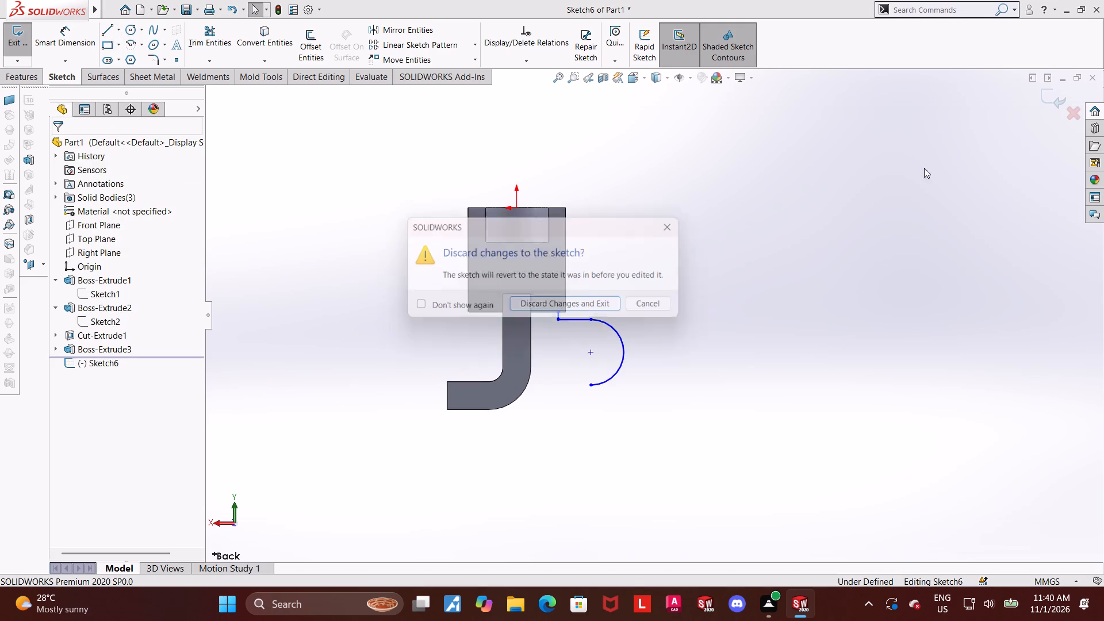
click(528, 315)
Examine the half-ring, its tabs and the L-shaped arm from several oblique angles.
scroll(532, 332, up, 4)
middle_drag(543, 346, 624, 384)
key(Escape)
scroll(750, 331, down, 2)
middle_drag(698, 323, 841, 337)
scroll(701, 323, down, 3)
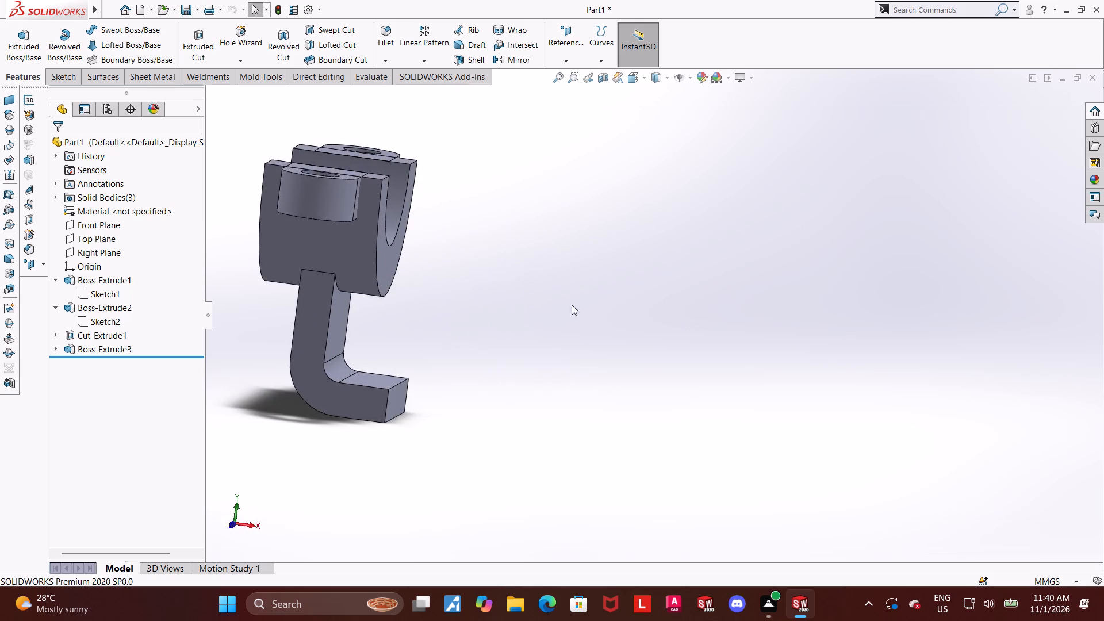
middle_drag(562, 306, 604, 350)
scroll(489, 354, up, 2)
scroll(465, 343, down, 1)
middle_drag(580, 338, 573, 342)
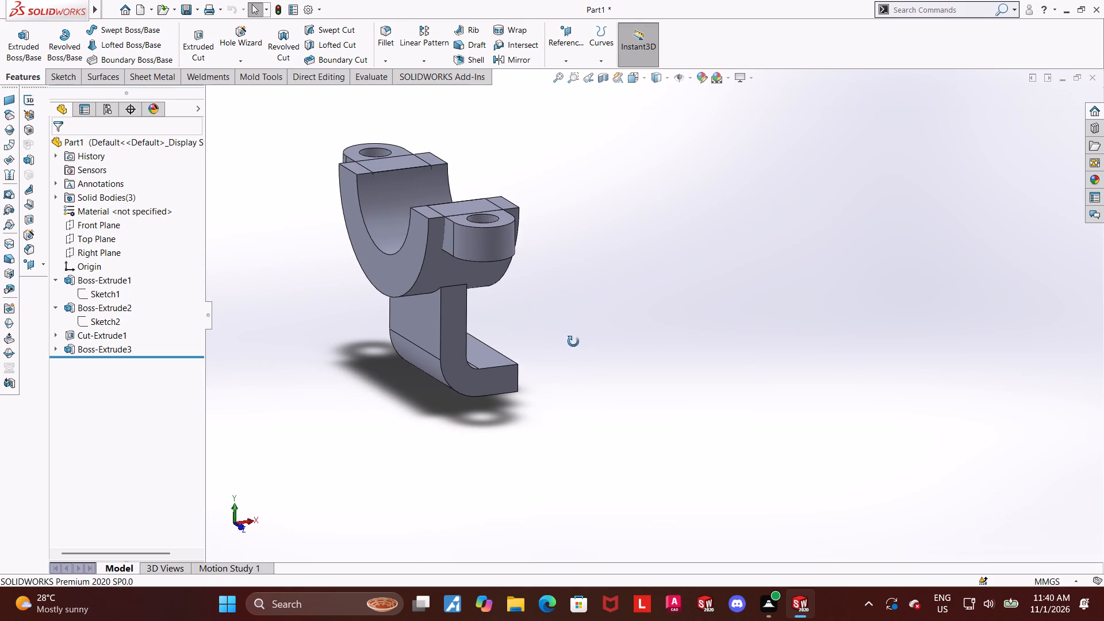
middle_drag(573, 342, 549, 351)
Start a reference plane using the L-shaped arm's end face and that face's upper edge as references.
click(571, 58)
click(577, 78)
middle_drag(672, 296, 649, 304)
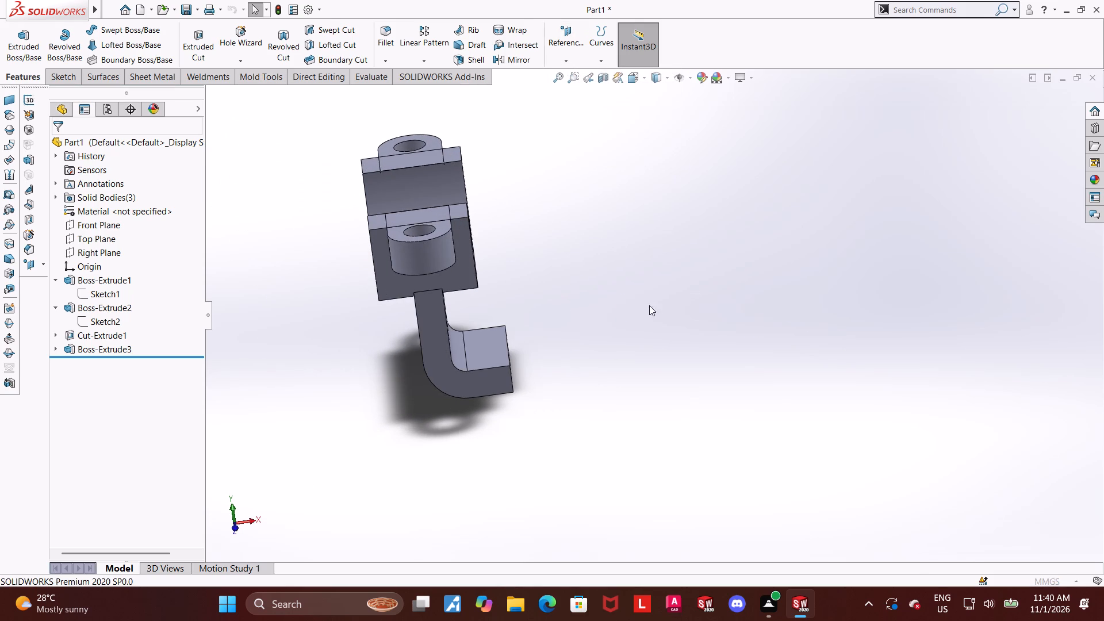
middle_drag(564, 331, 549, 340)
click(520, 352)
middle_drag(588, 348, 625, 337)
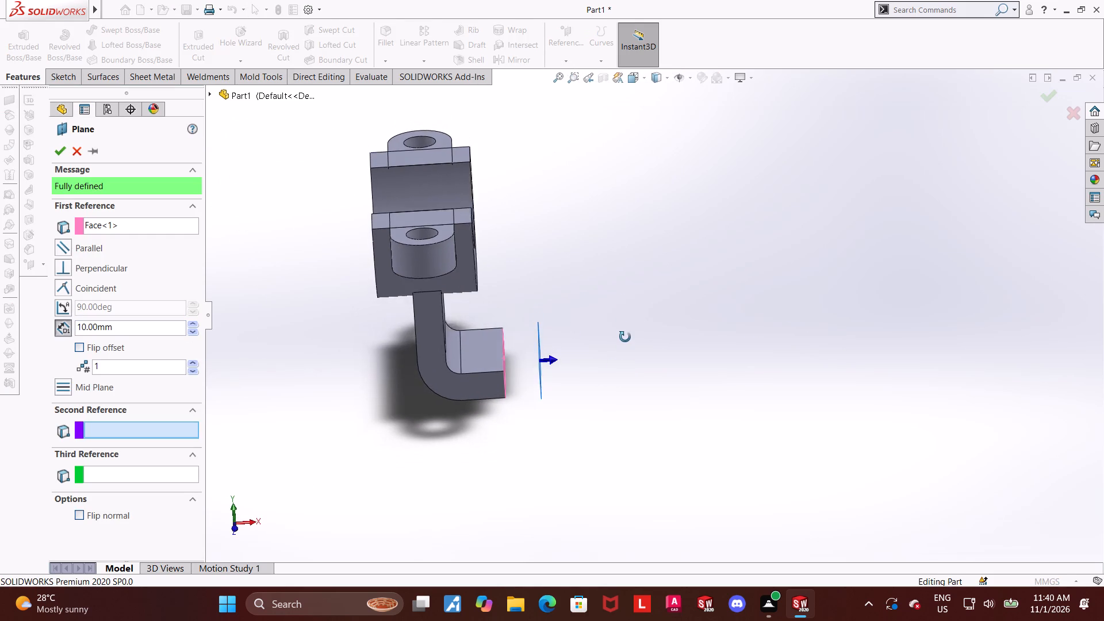
middle_drag(625, 337, 626, 330)
scroll(582, 335, down, 2)
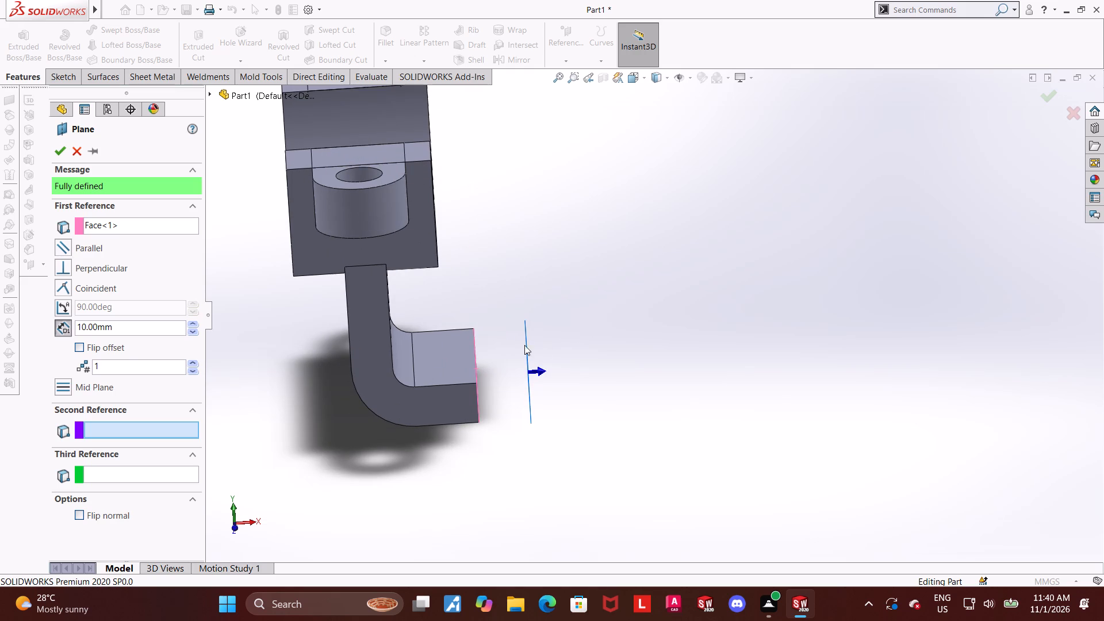
click(474, 346)
middle_drag(698, 333, 690, 305)
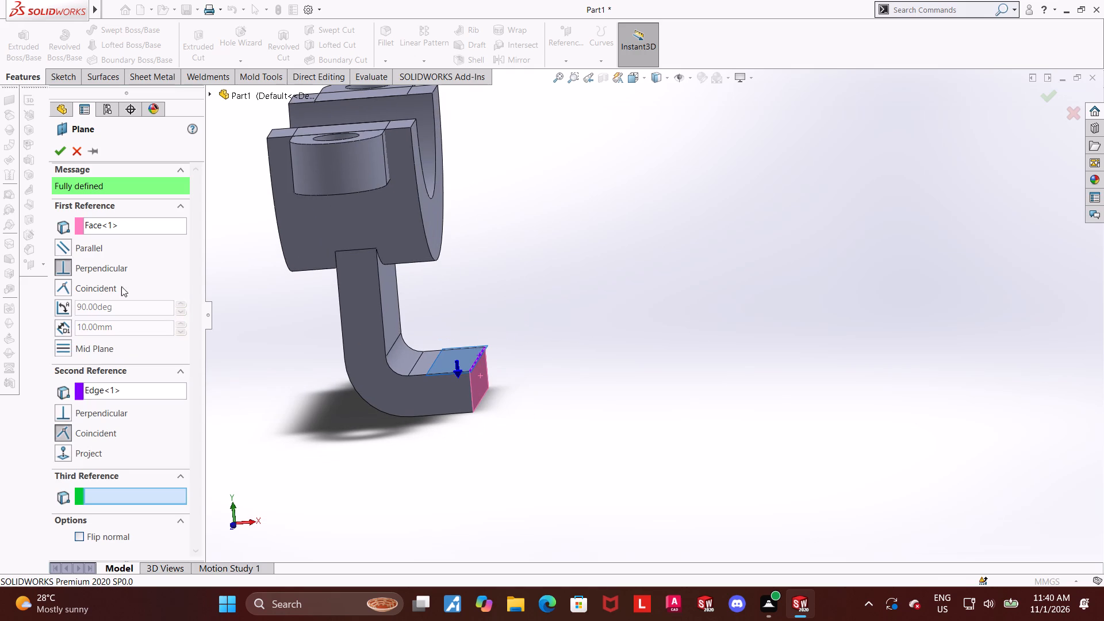
Set the plane at 15 degrees to the arm's end face, flip its offset outward, and create it.
click(68, 309)
drag(135, 298, 110, 301)
drag(129, 310, 0, 319)
text(15)
key(Return)
middle_drag(576, 330, 561, 298)
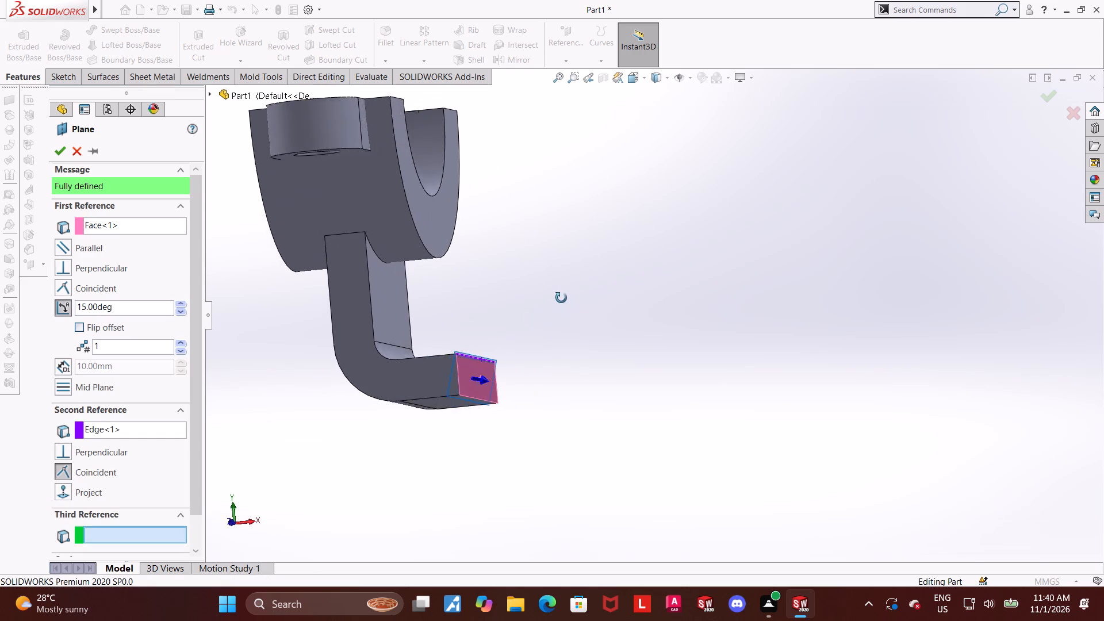
middle_drag(561, 298, 582, 344)
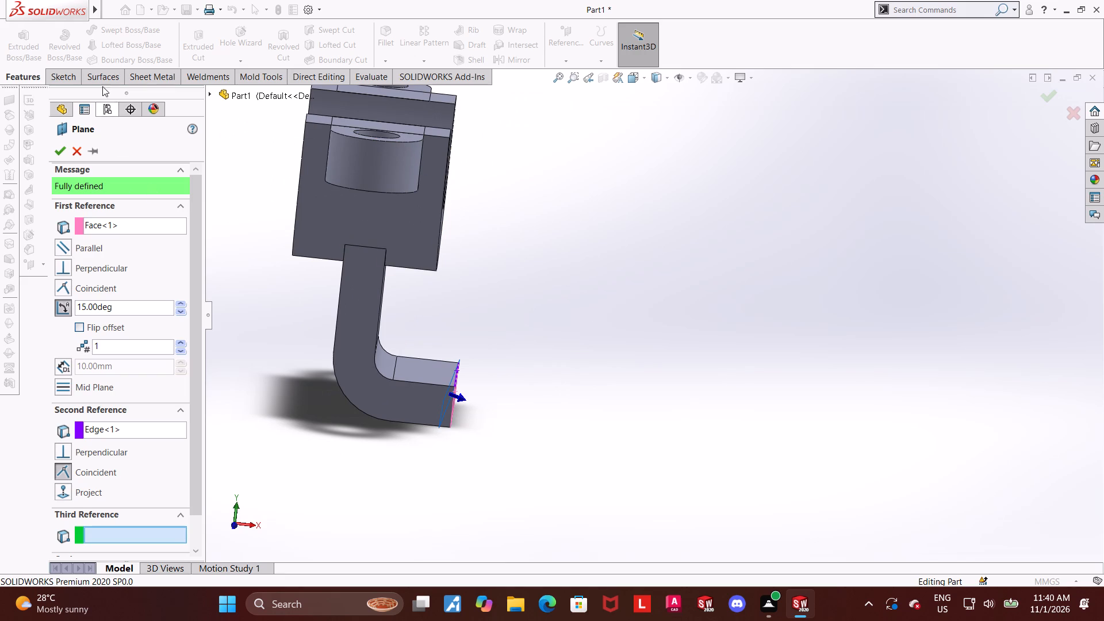
click(79, 329)
click(459, 275)
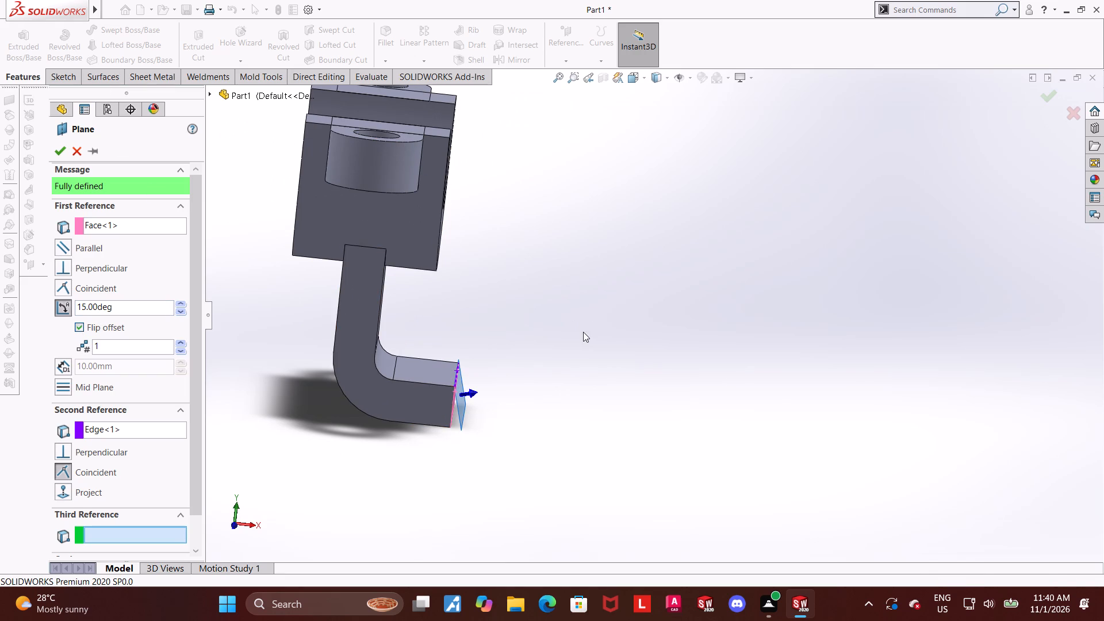
middle_drag(584, 332, 593, 337)
middle_drag(568, 355, 576, 372)
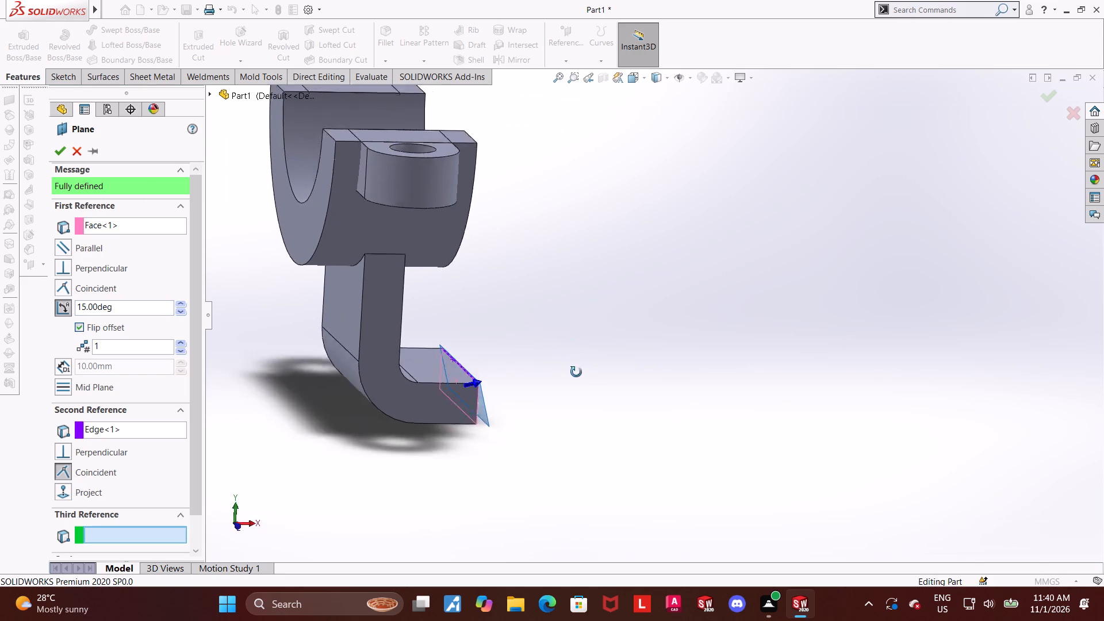
middle_drag(576, 372, 552, 369)
click(56, 154)
click(599, 386)
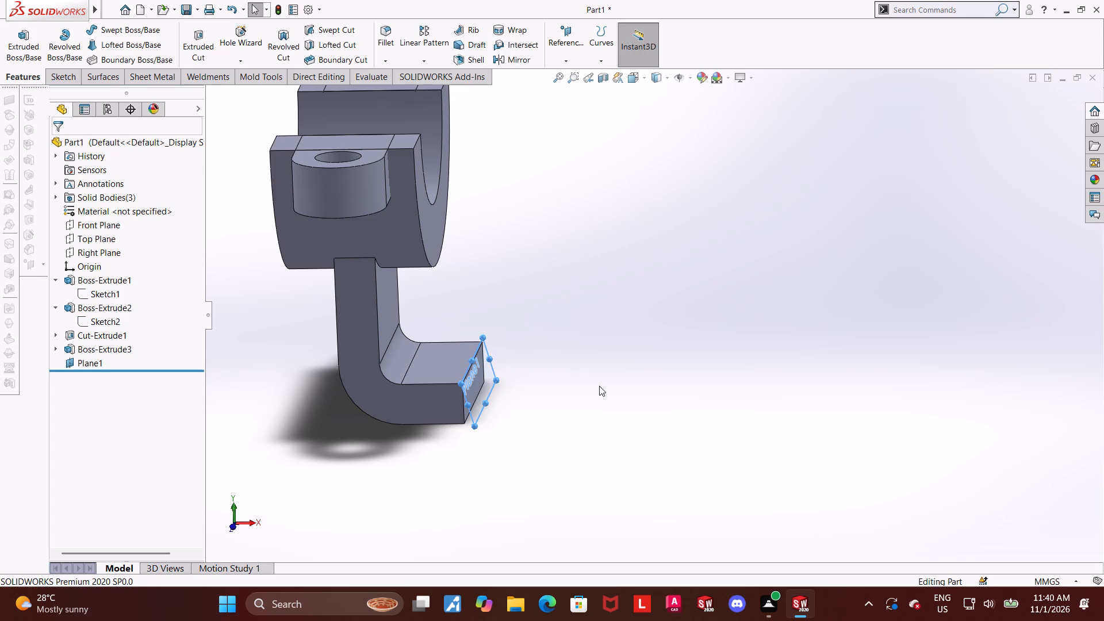
Examine the angled plane at the arm's end from oblique angles and in the Front and Back views.
middle_drag(592, 388, 591, 382)
middle_drag(601, 370, 617, 363)
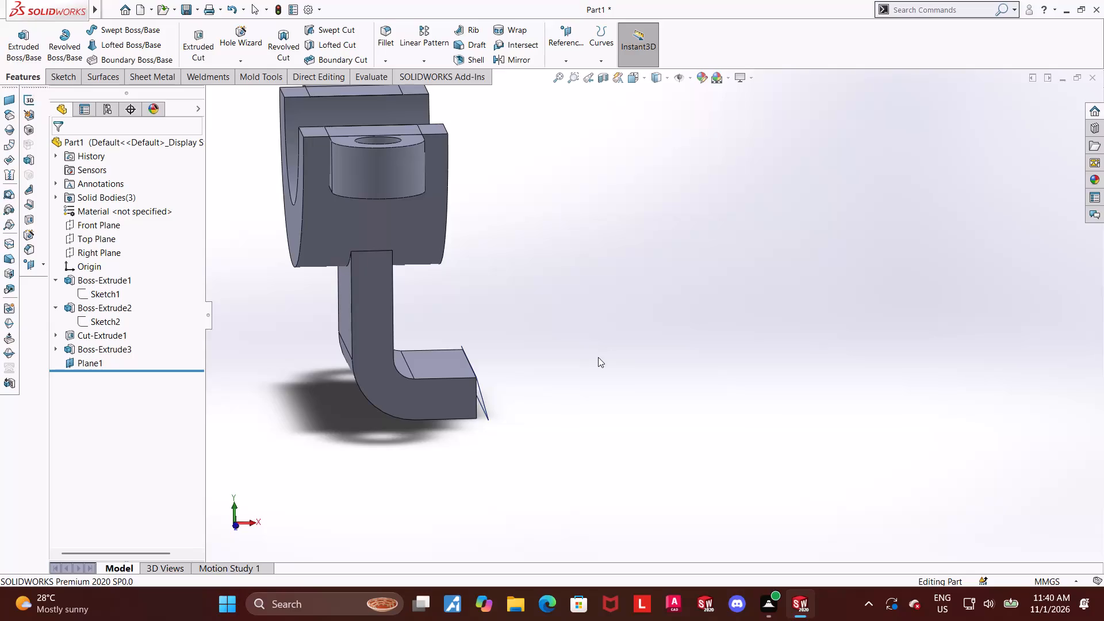
middle_drag(625, 350, 581, 331)
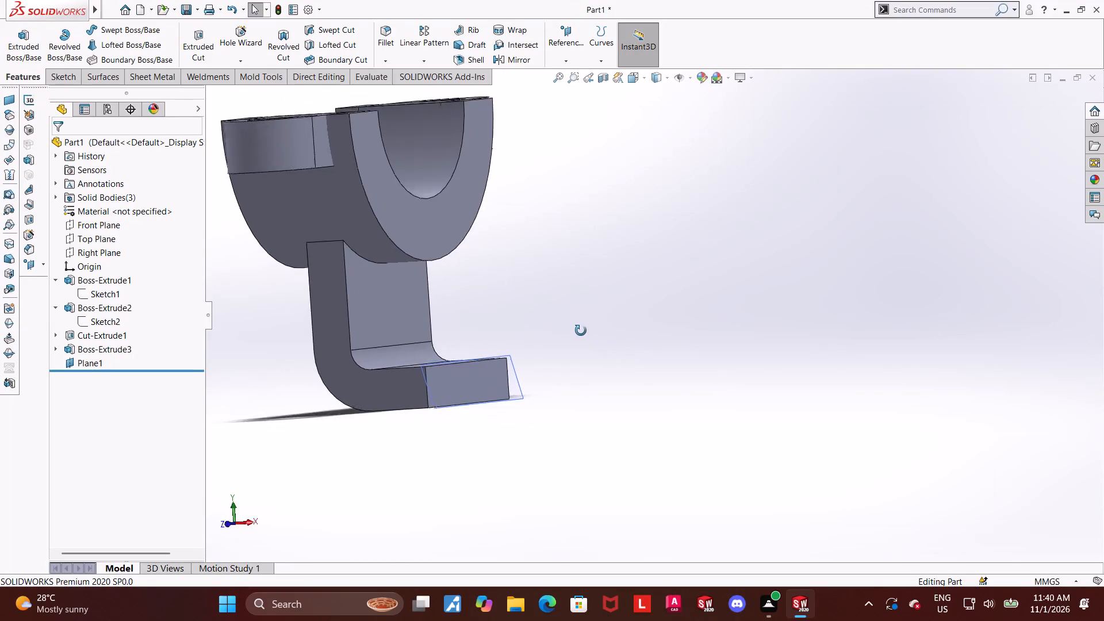
middle_drag(581, 331, 596, 324)
scroll(478, 329, down, 2)
middle_drag(574, 400, 575, 401)
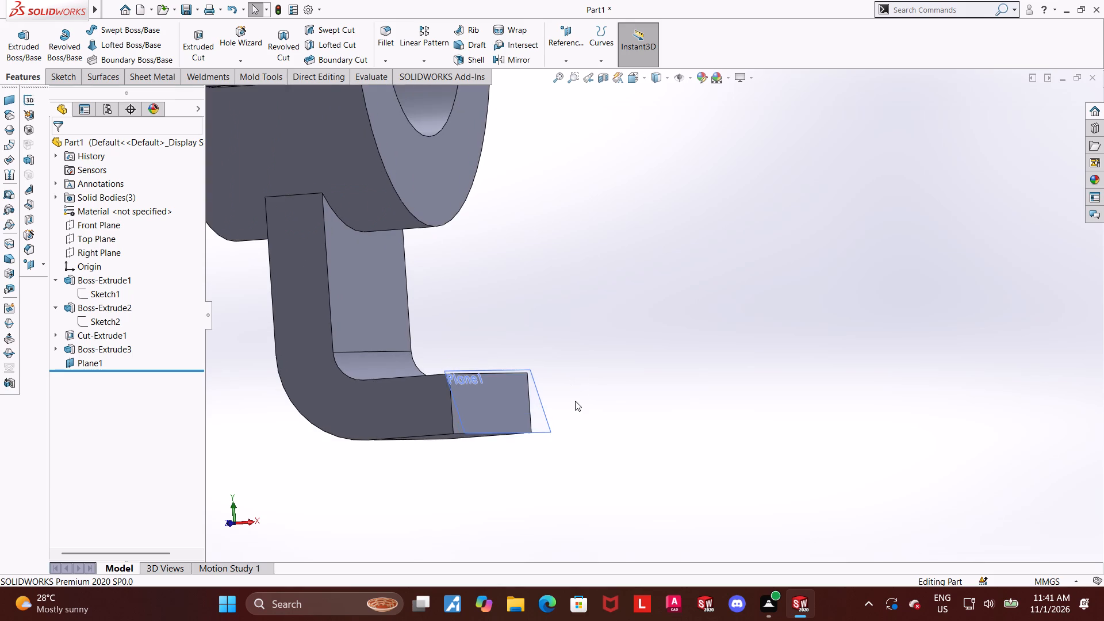
middle_drag(575, 401, 593, 400)
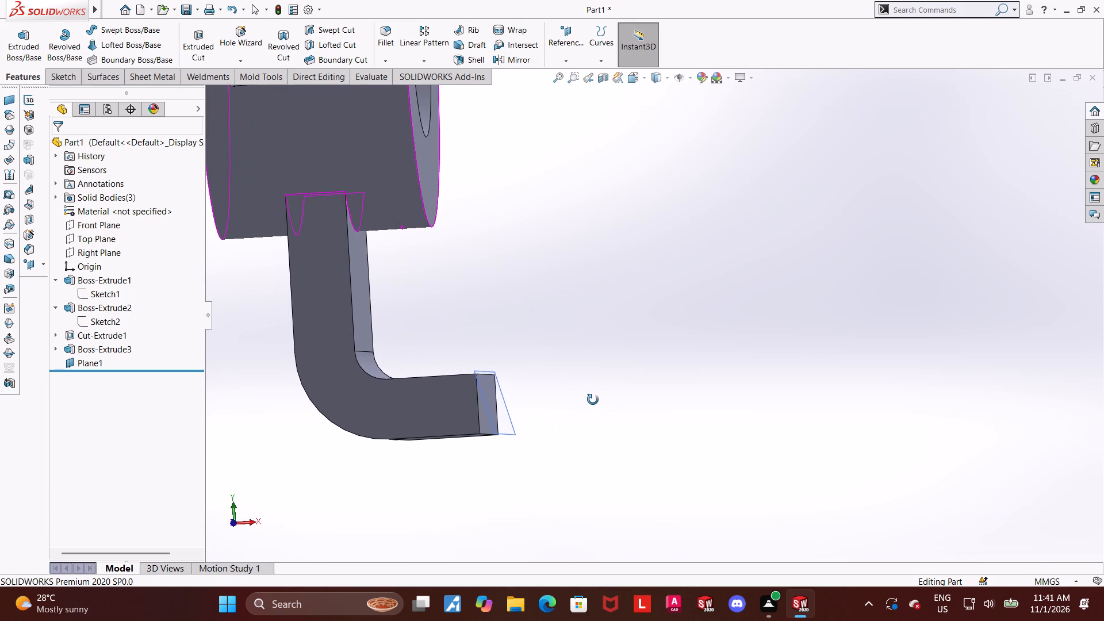
middle_drag(593, 400, 591, 398)
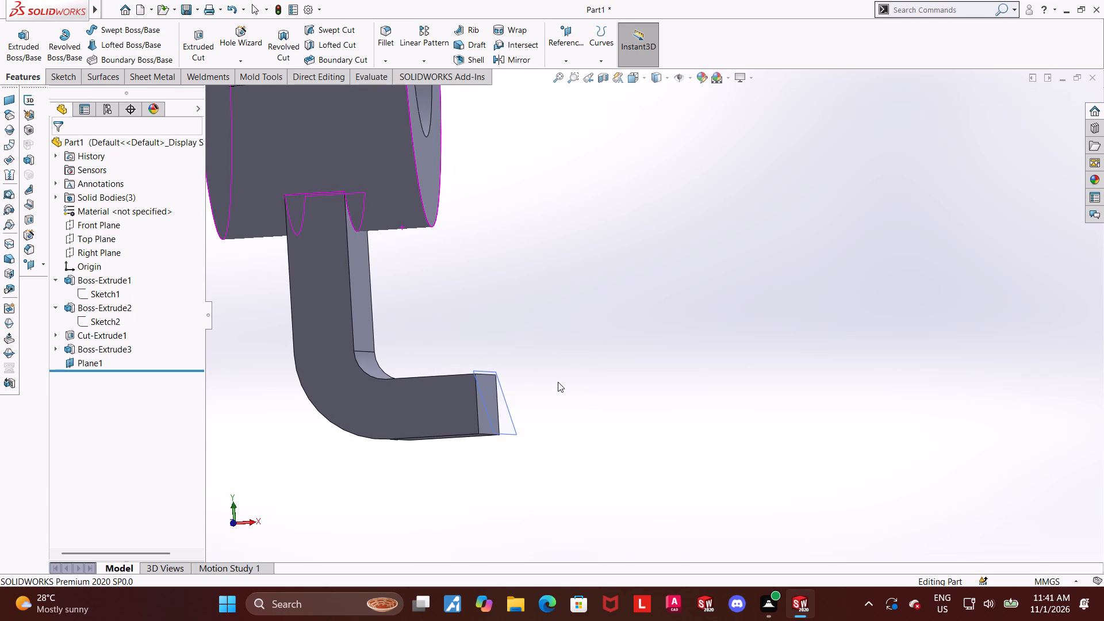
middle_drag(557, 382, 569, 397)
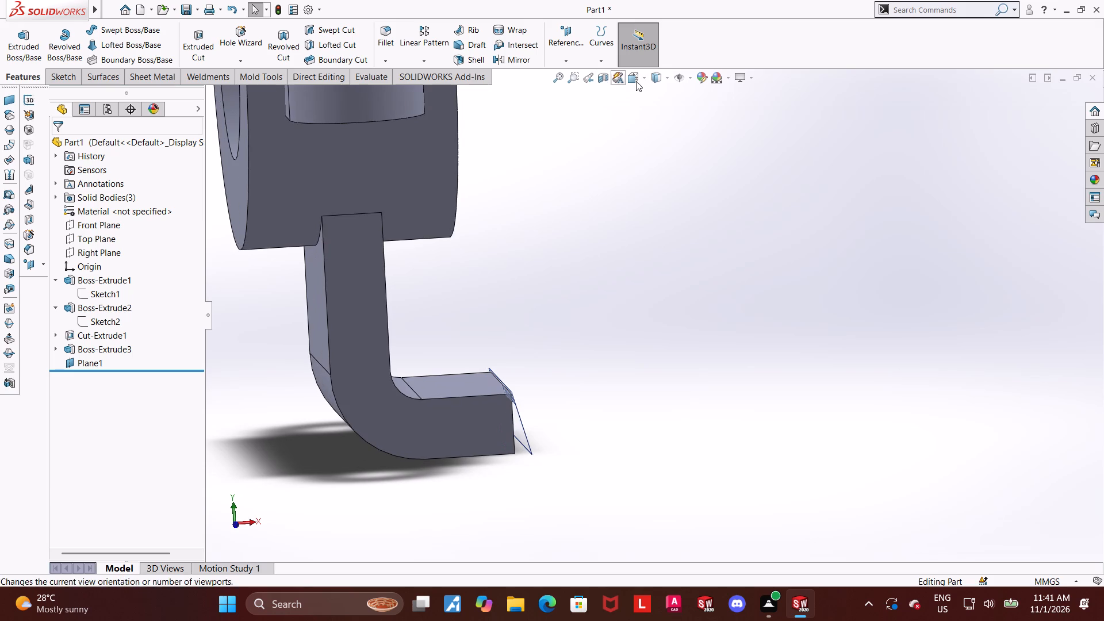
click(639, 82)
click(482, 335)
scroll(699, 191, up, 2)
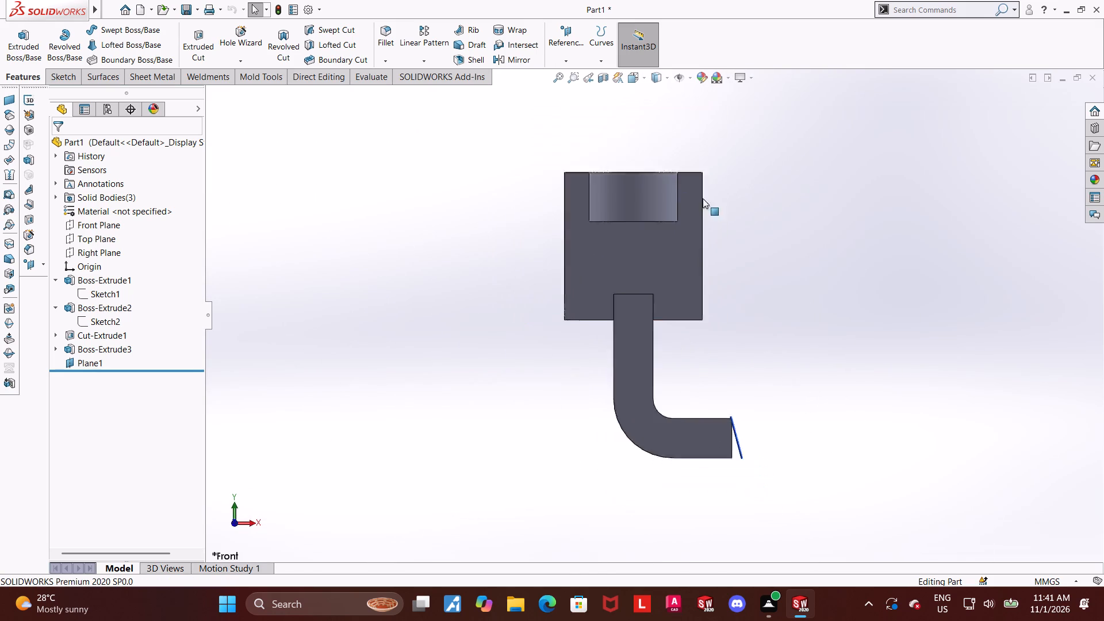
scroll(703, 198, up, 2)
middle_drag(665, 300, 894, 305)
click(638, 78)
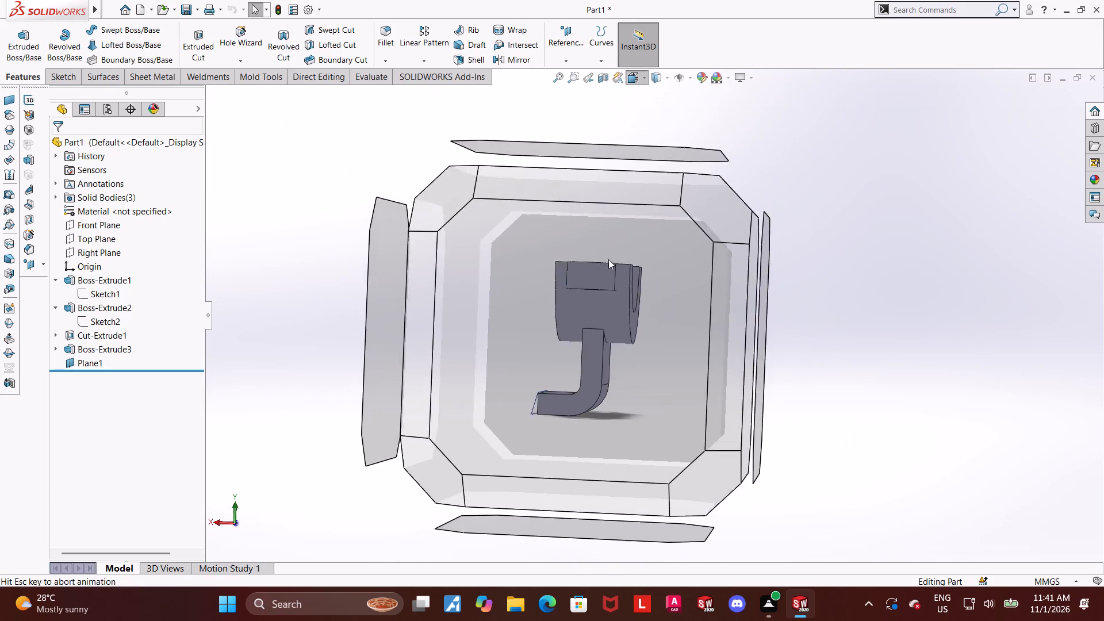
click(552, 324)
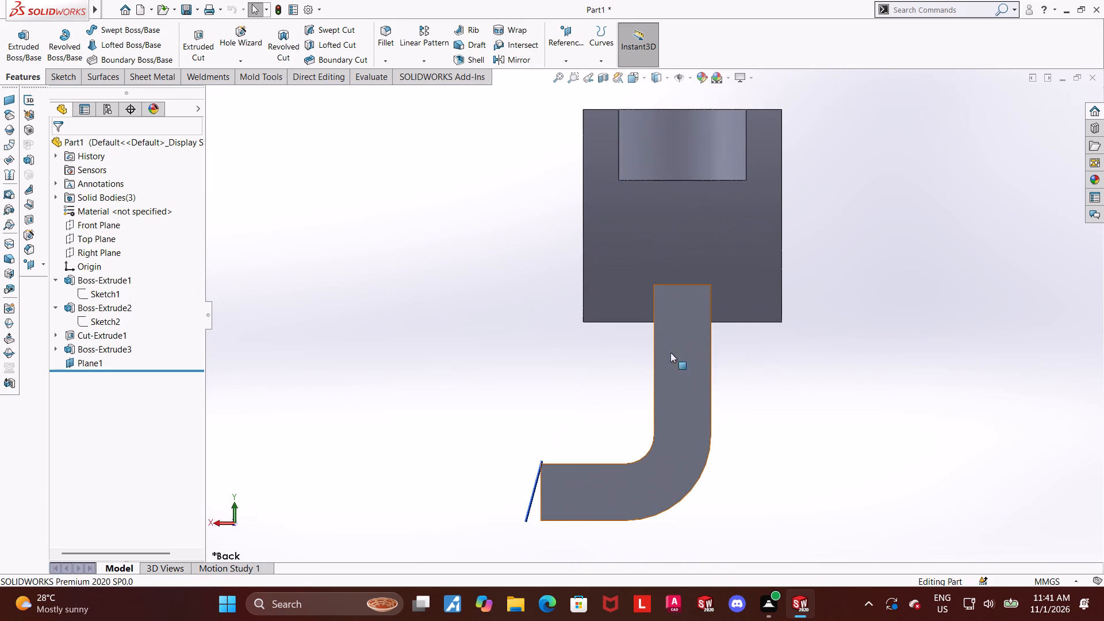
scroll(662, 352, up, 2)
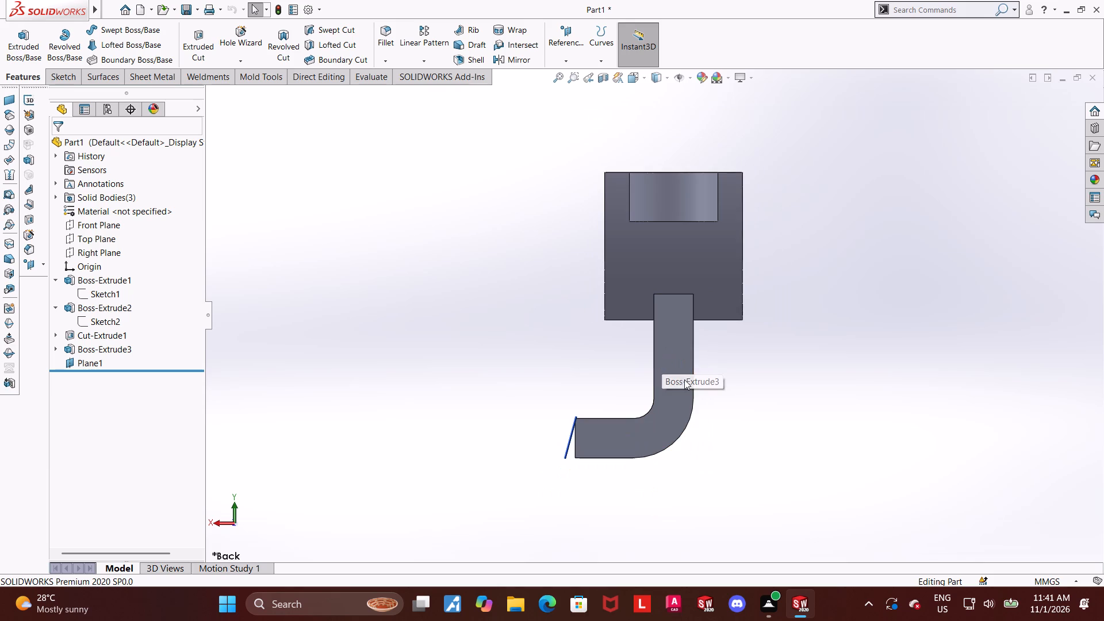
scroll(689, 434, down, 1)
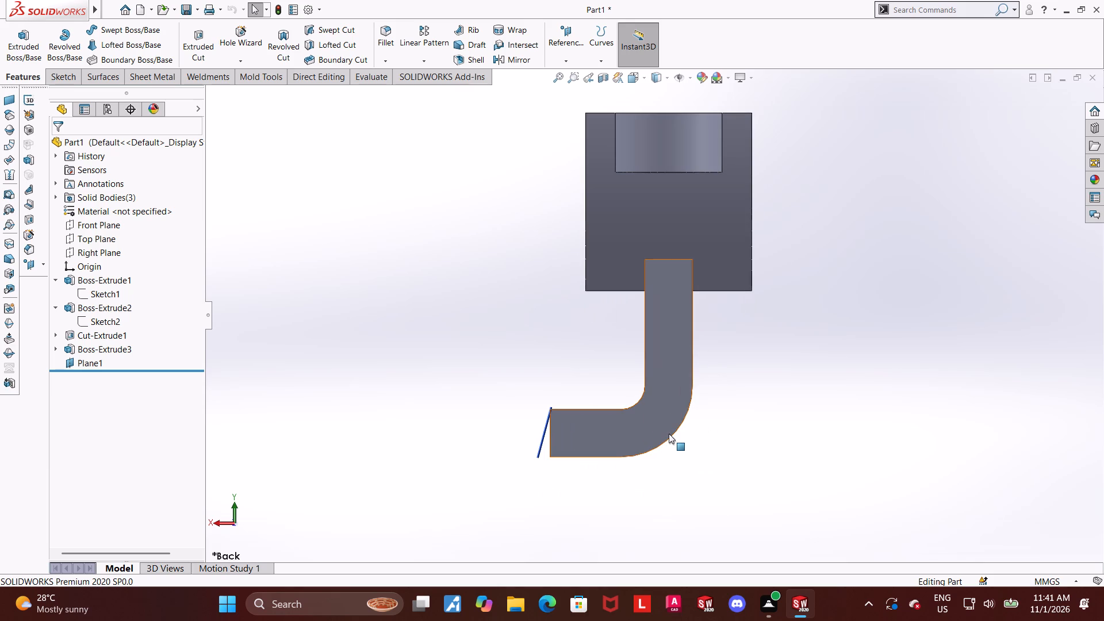
scroll(669, 434, down, 1)
scroll(666, 435, up, 1)
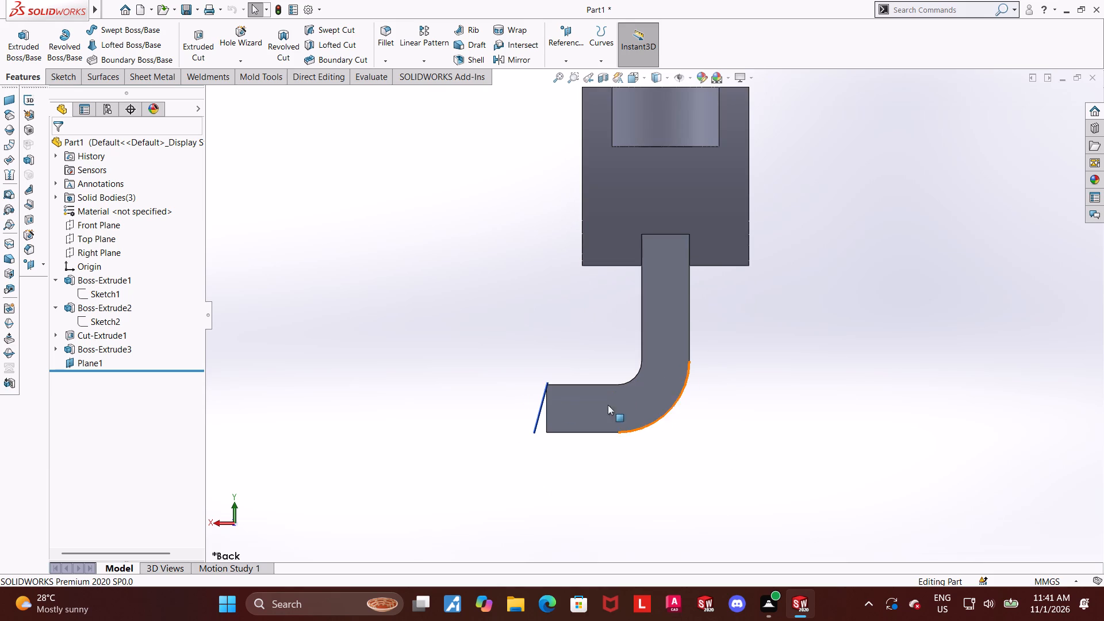
Edit the angled plane, turning off its flipped offset and replacing the upper-edge reference with the end face's lower edge.
click(94, 358)
click(102, 320)
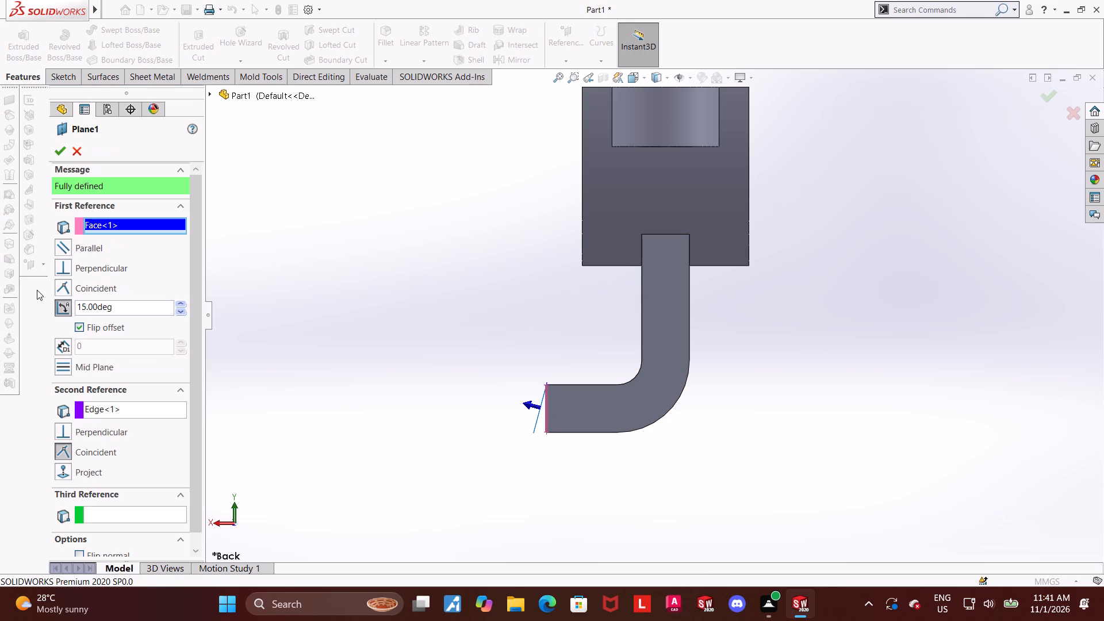
click(77, 328)
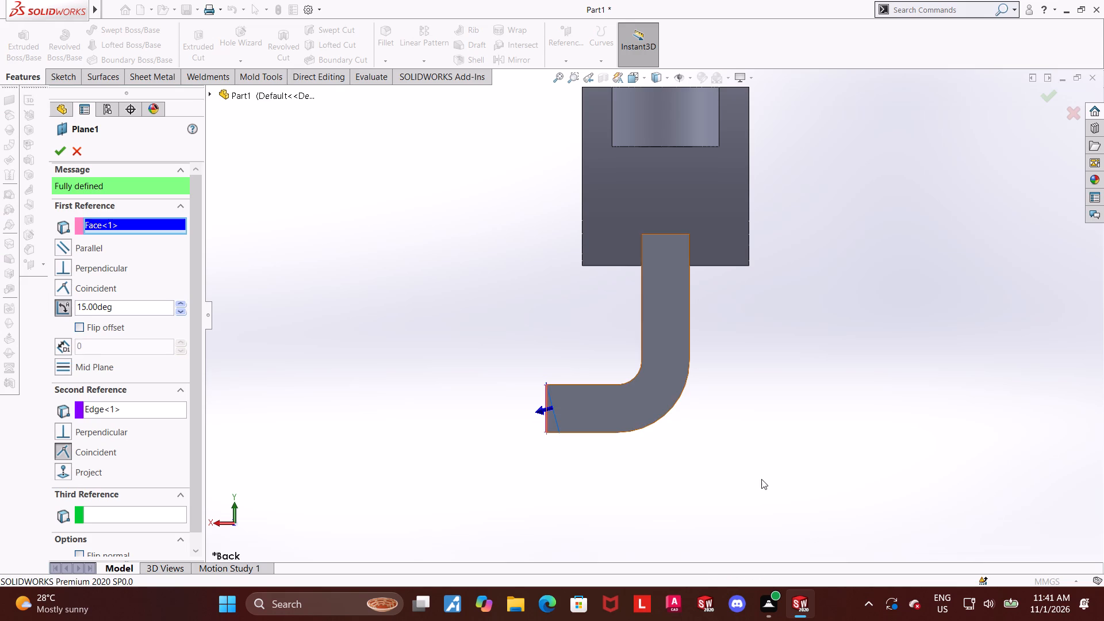
scroll(628, 426, down, 1)
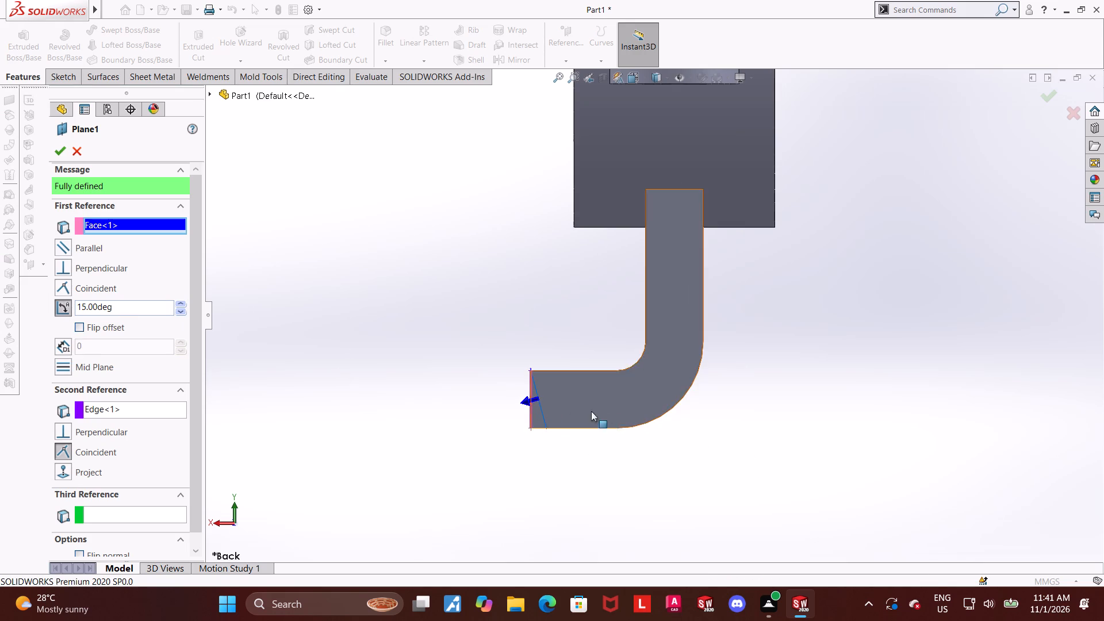
middle_drag(601, 412, 626, 412)
right_click(133, 406)
click(152, 421)
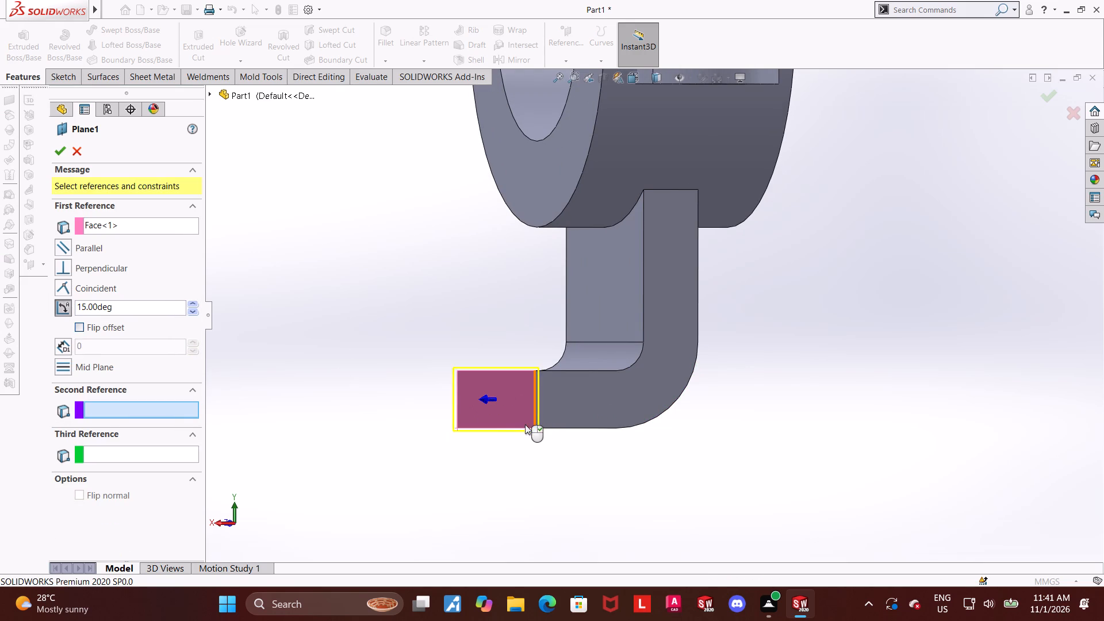
click(520, 427)
middle_drag(577, 462, 544, 465)
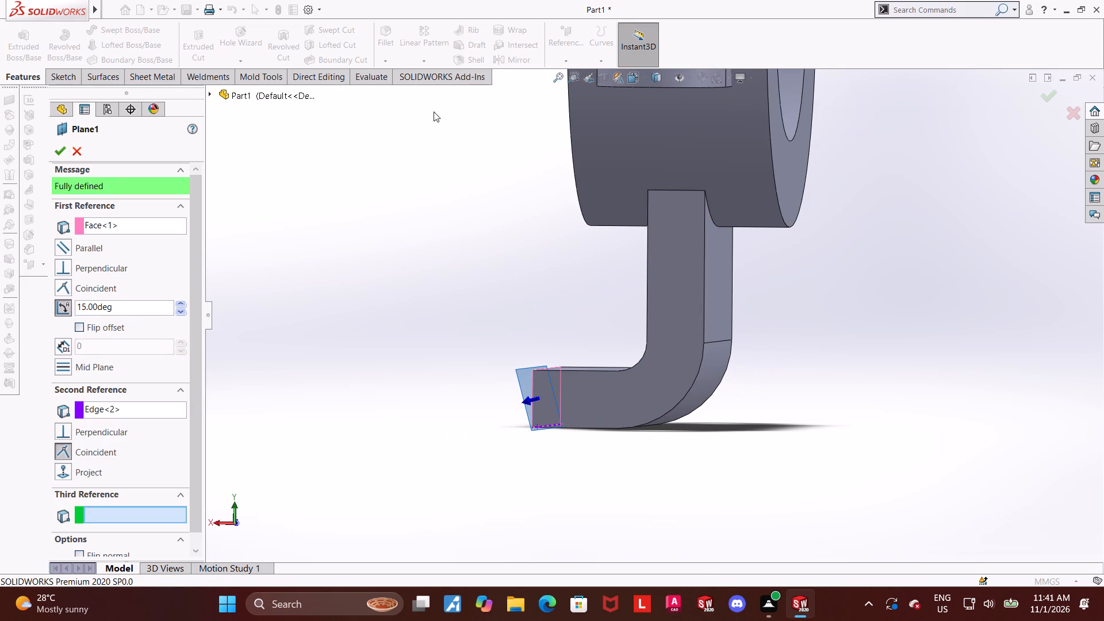
Check the redefined 15-degree plane against the arm in the Back view and accept the plane edit.
click(631, 79)
click(544, 337)
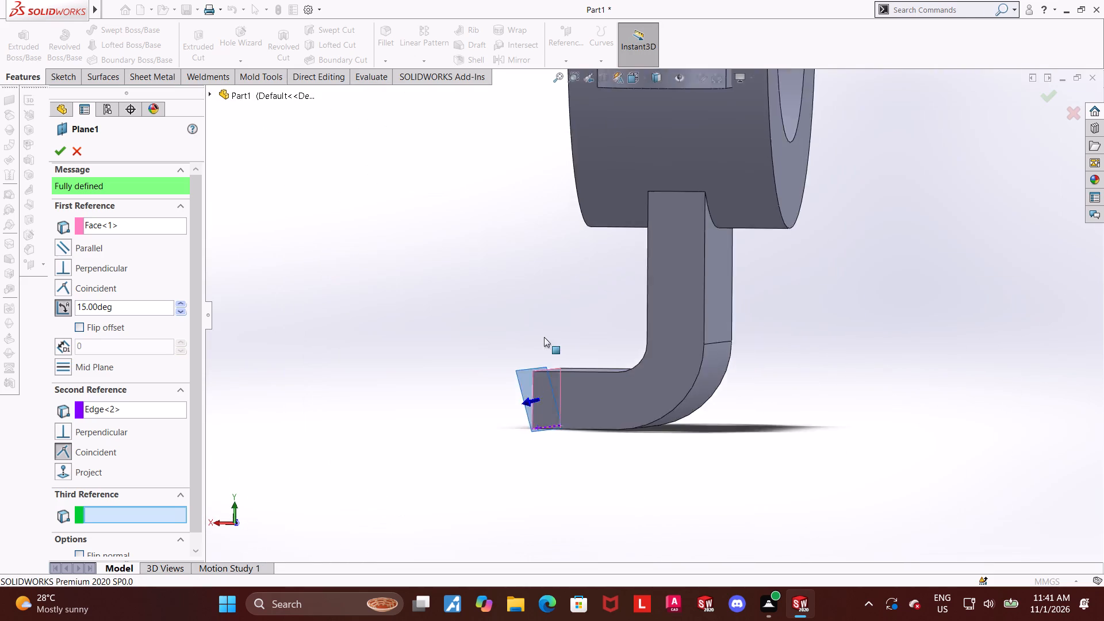
scroll(902, 455, down, 1)
scroll(876, 428, up, 1)
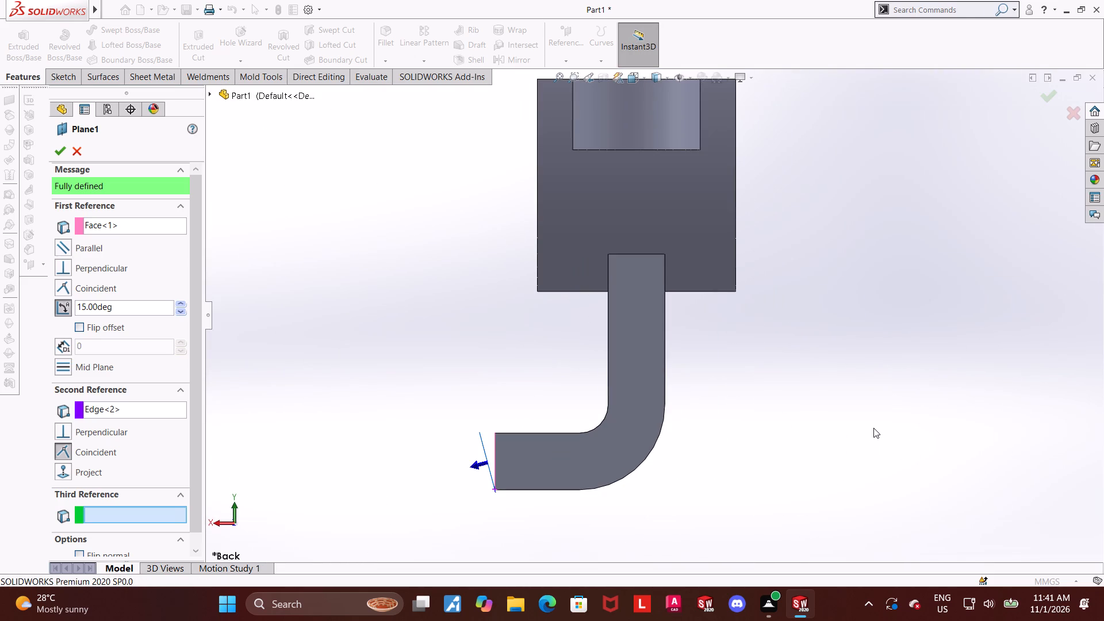
scroll(865, 428, up, 2)
scroll(753, 308, down, 1)
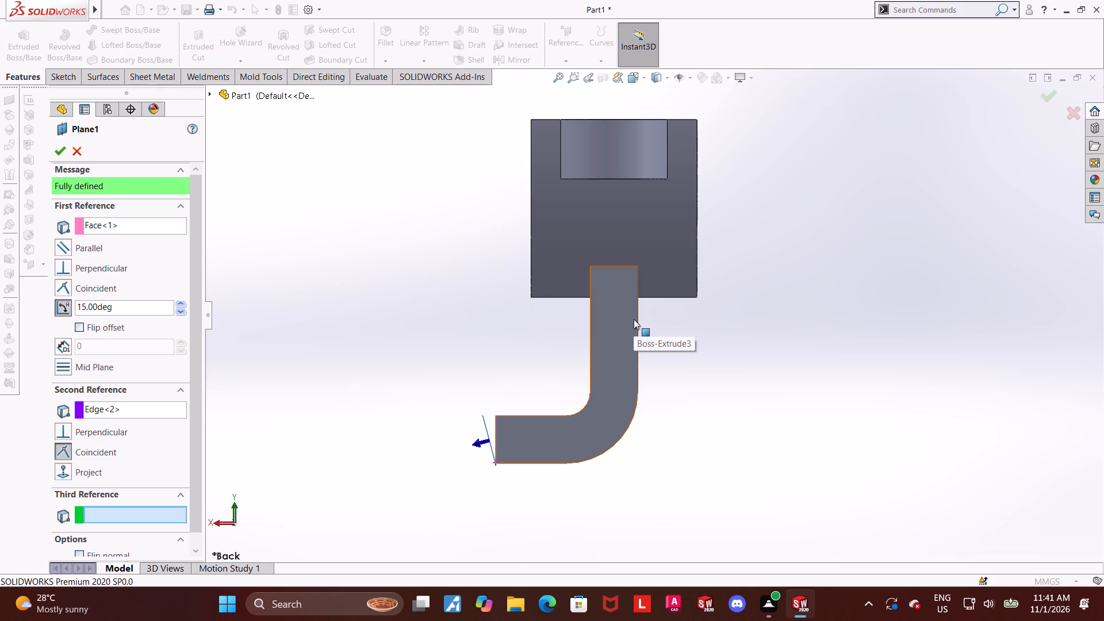
scroll(656, 344, up, 2)
scroll(793, 307, down, 1)
scroll(732, 316, up, 1)
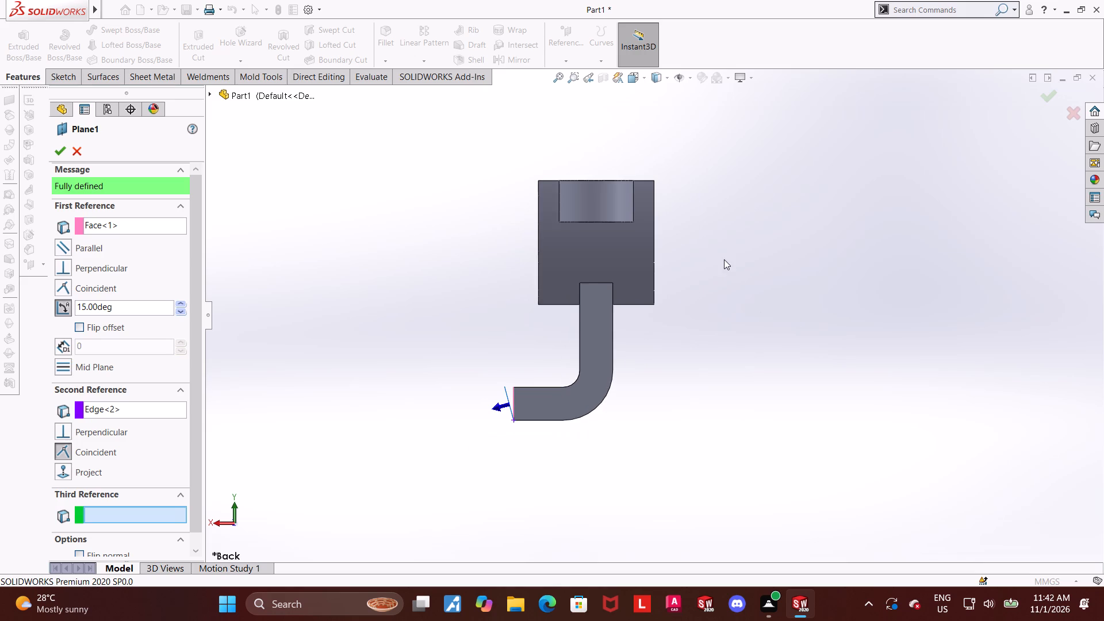
scroll(724, 259, down, 1)
click(55, 149)
click(789, 362)
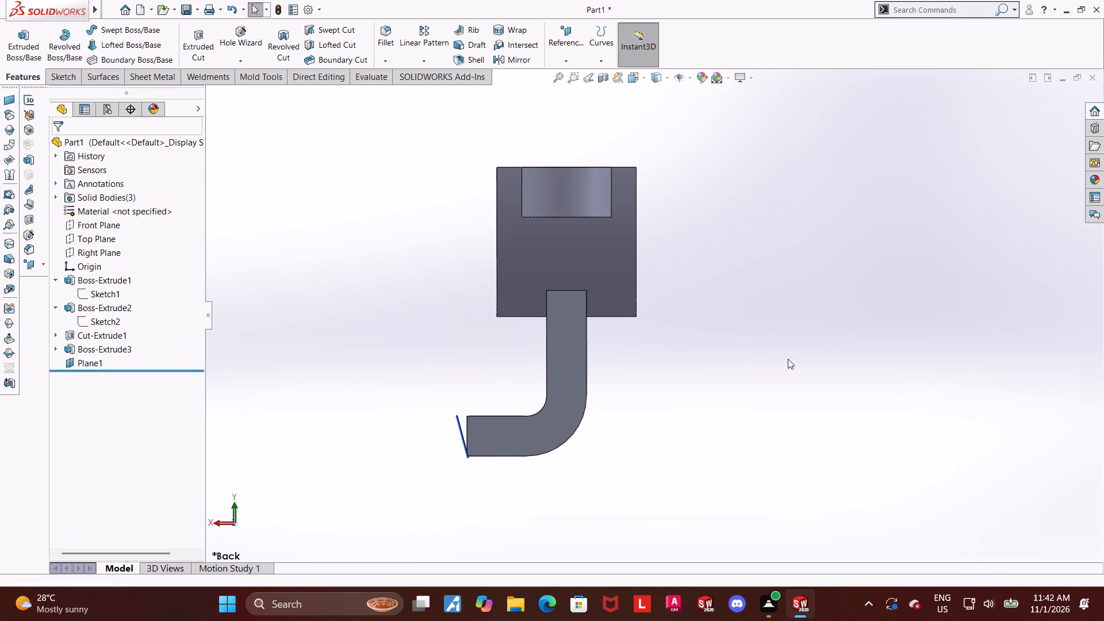
Examine the tilted plane and the arm's end from several oblique angles.
scroll(634, 343, down, 1)
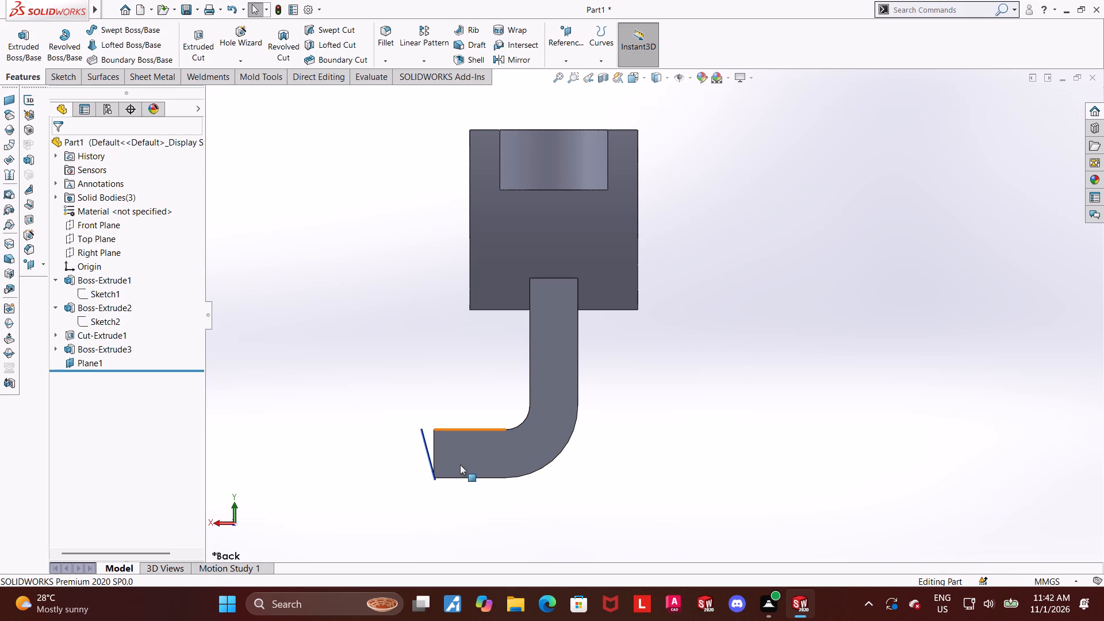
scroll(420, 448, up, 1)
middle_drag(419, 443, 454, 442)
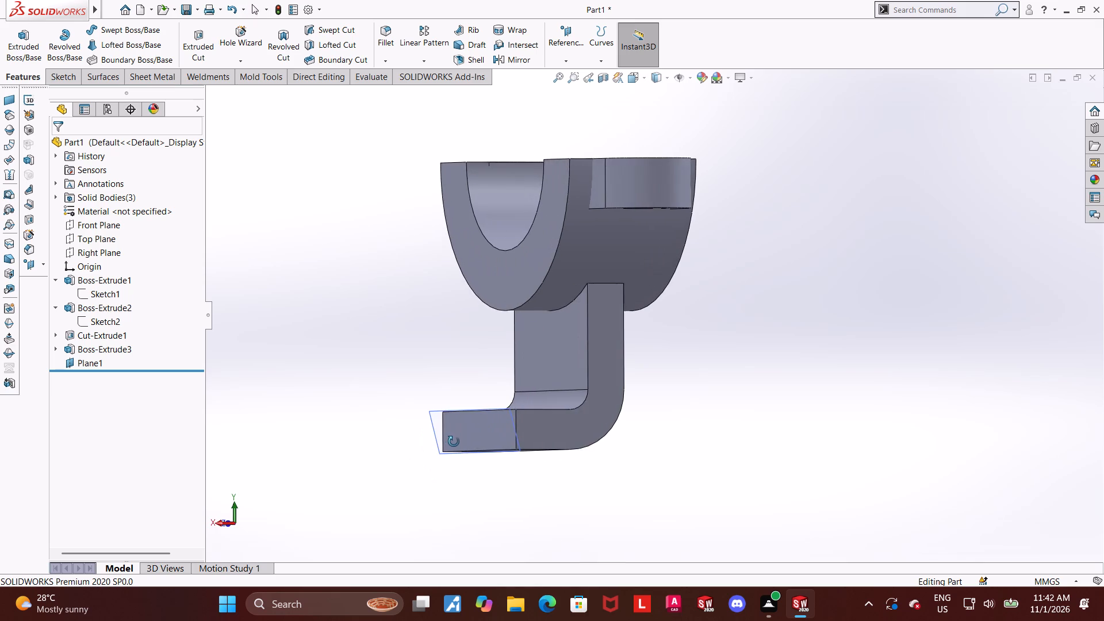
middle_drag(454, 442, 447, 443)
middle_drag(447, 443, 430, 443)
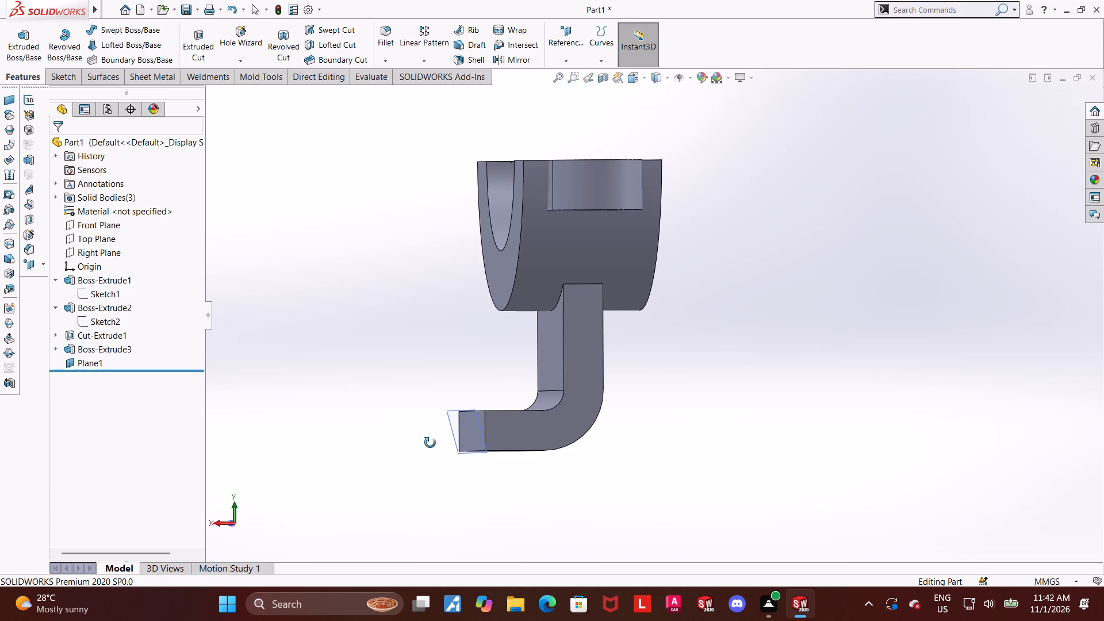
middle_drag(430, 443, 425, 454)
middle_drag(424, 454, 420, 452)
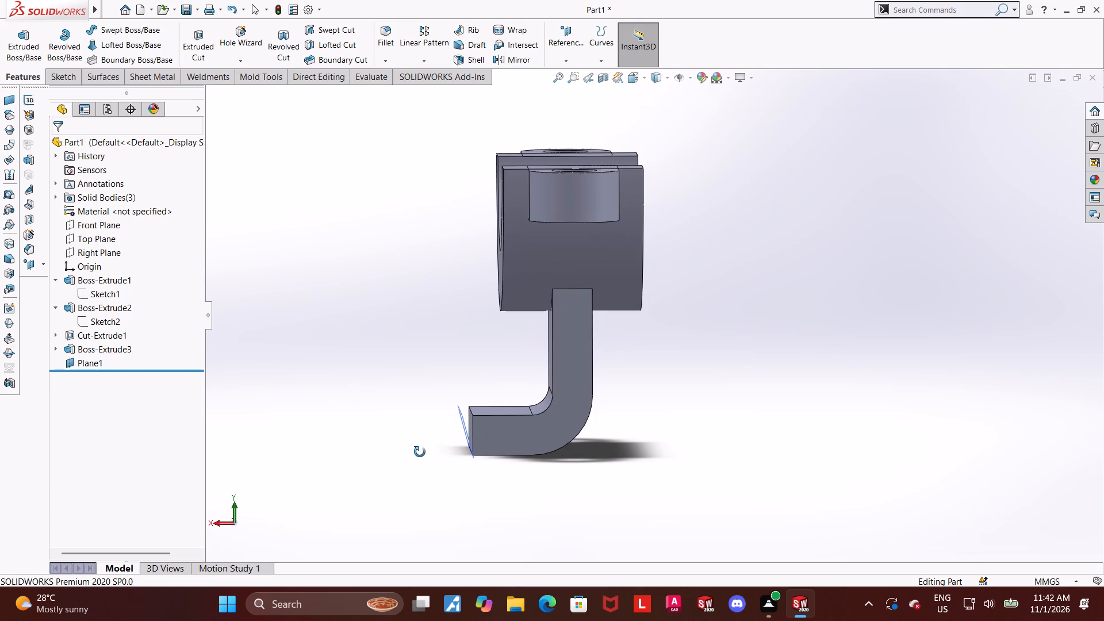
Open the L-shaped arm's profile sketch, Sketch4, for editing and face it in the Front view.
middle_drag(420, 452, 424, 439)
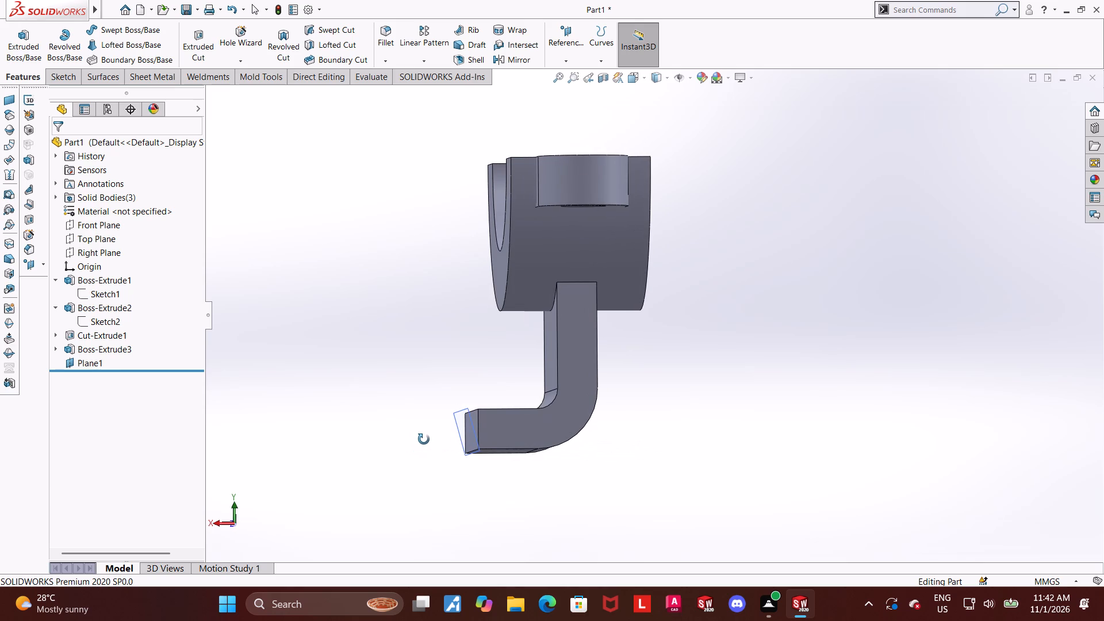
middle_drag(424, 439, 438, 443)
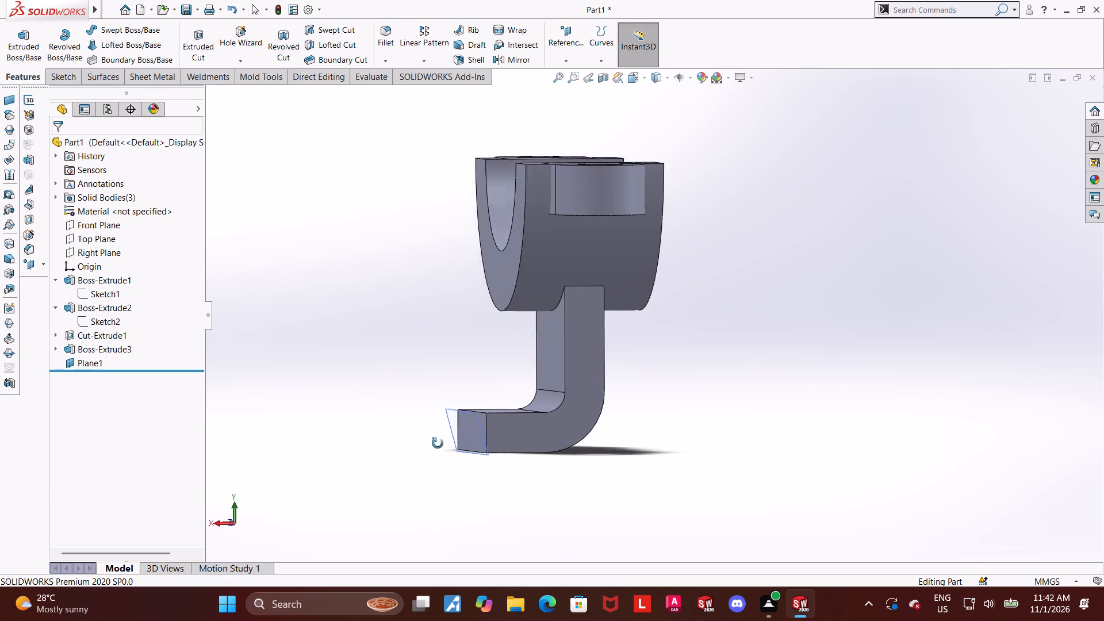
middle_drag(438, 443, 422, 455)
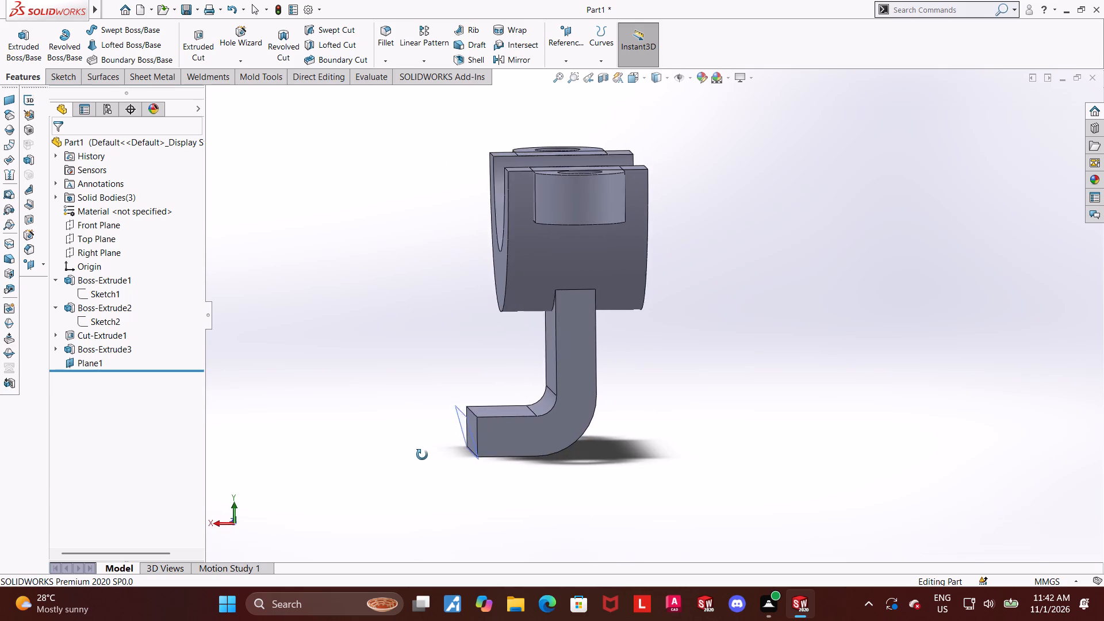
middle_drag(422, 455, 420, 459)
scroll(555, 421, down, 2)
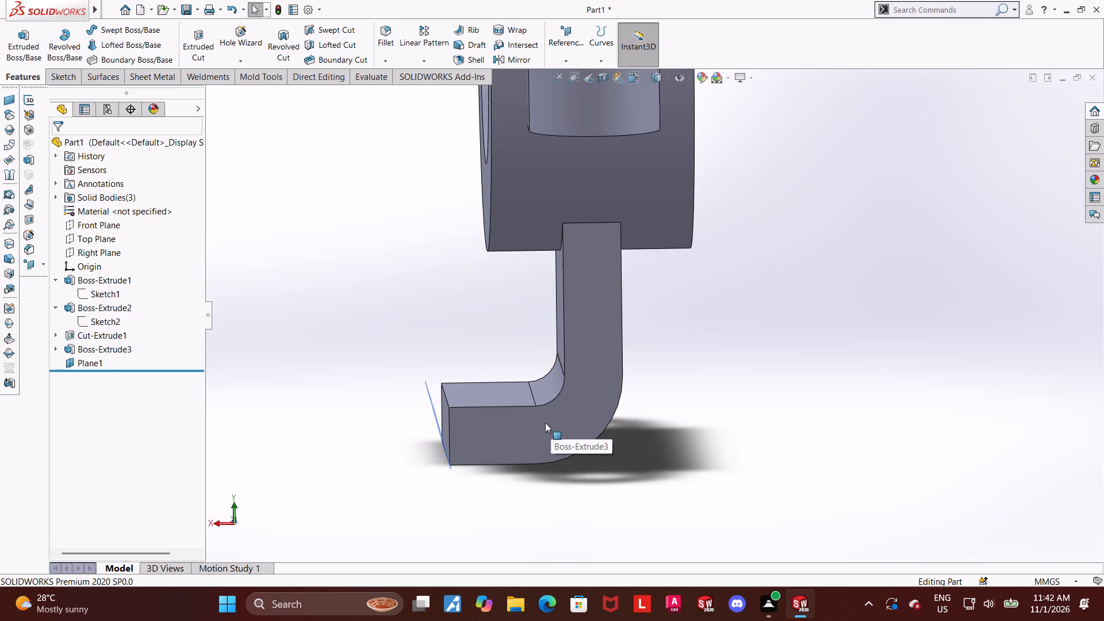
click(55, 349)
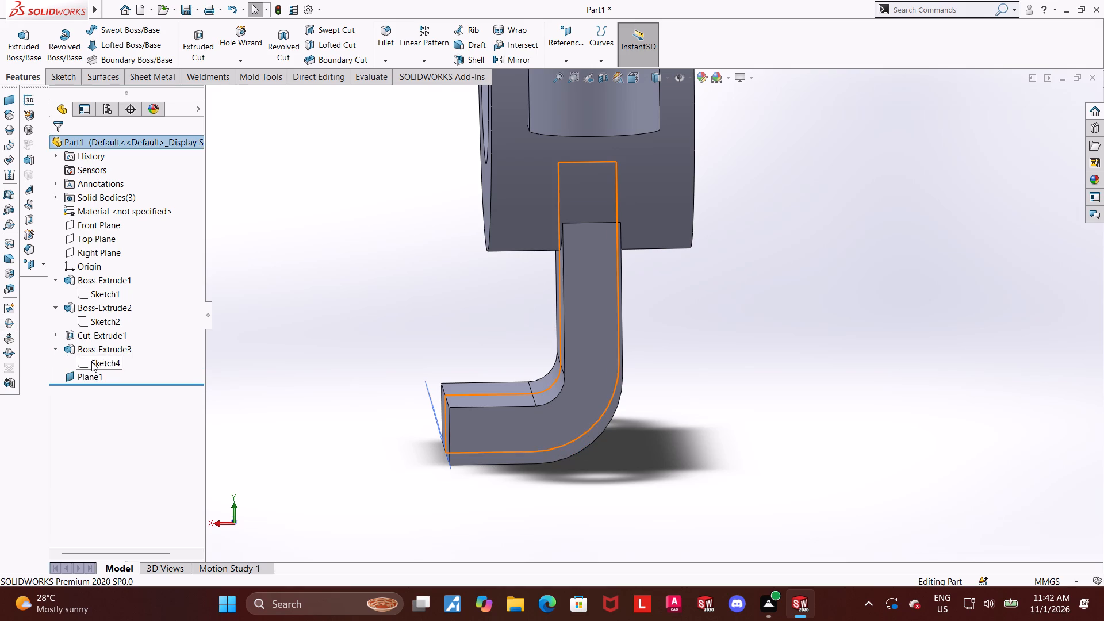
click(91, 362)
click(104, 328)
click(109, 368)
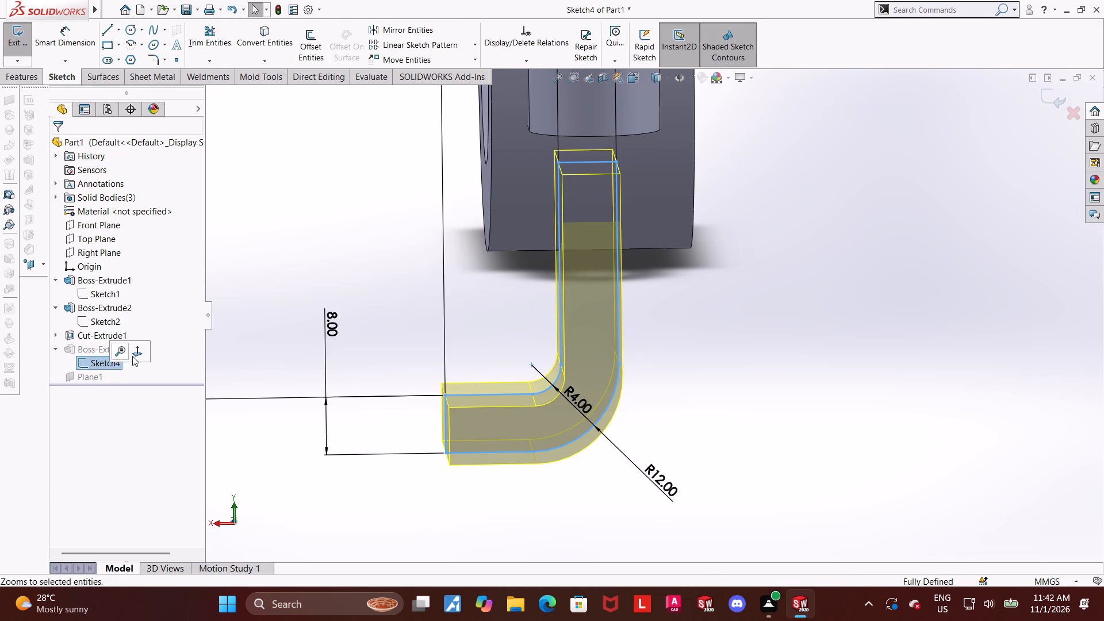
click(132, 356)
middle_click(730, 439)
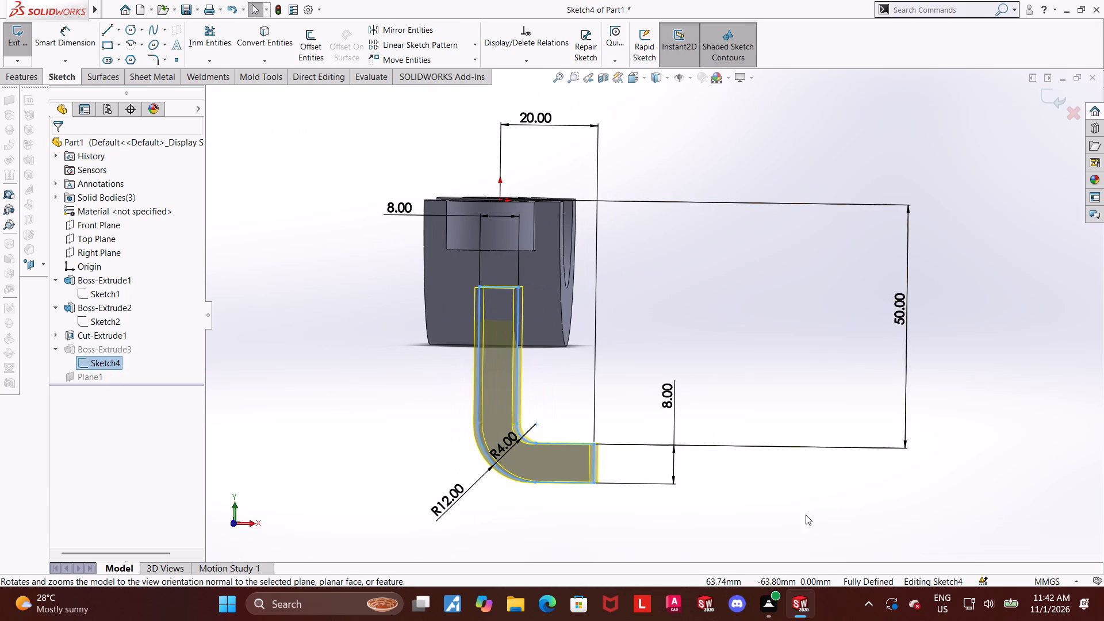
click(806, 515)
click(642, 73)
click(585, 453)
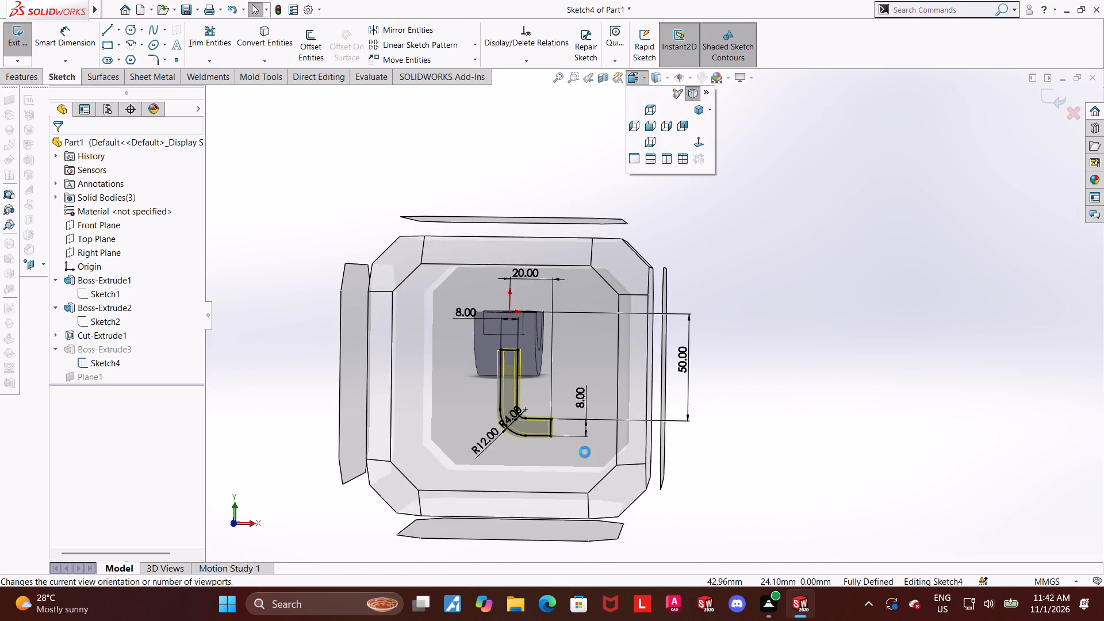
Trim away the vertical line that closes the free end of the arm profile.
scroll(826, 463, down, 2)
click(193, 32)
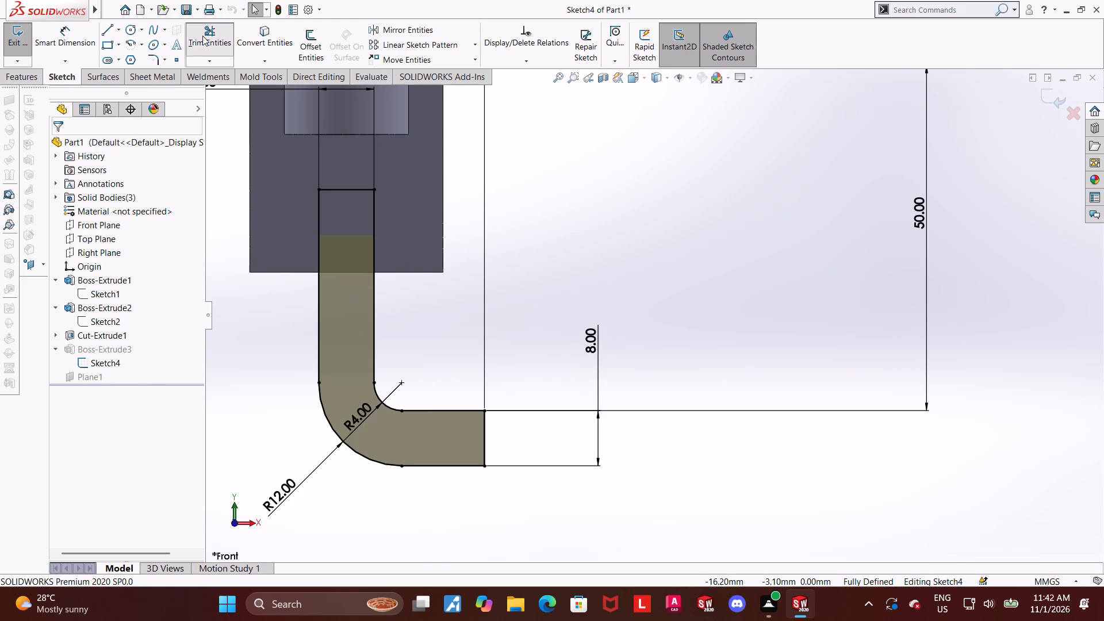
drag(531, 434, 477, 427)
key(Escape)
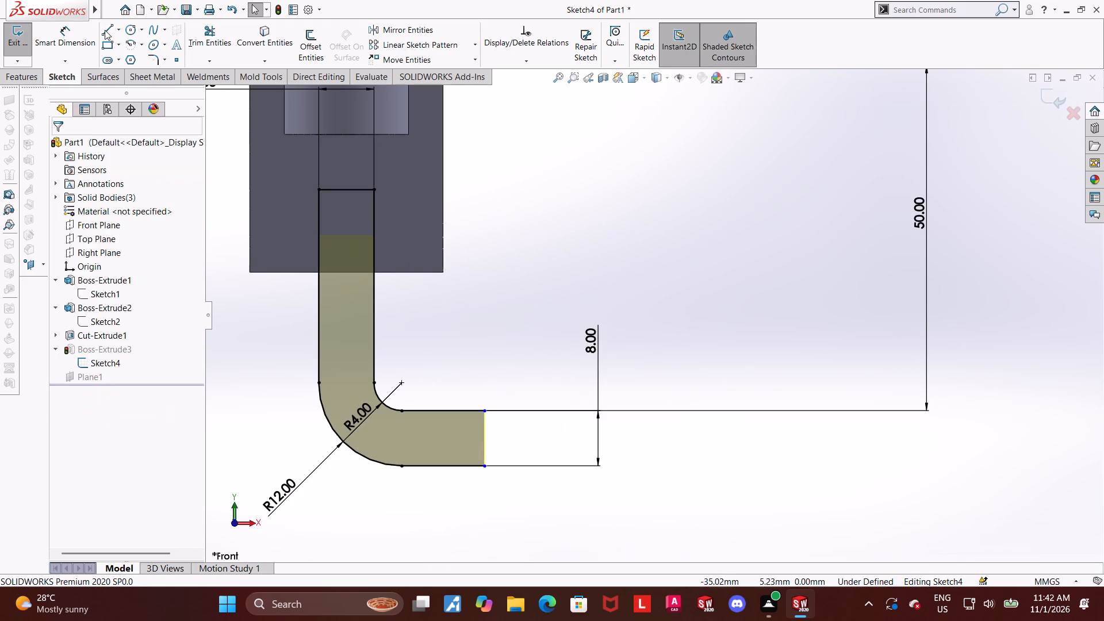
Sketch a slanted line about 8.4 mm long from the arm end's lower corner inward to the upper horizontal line.
double_click(105, 32)
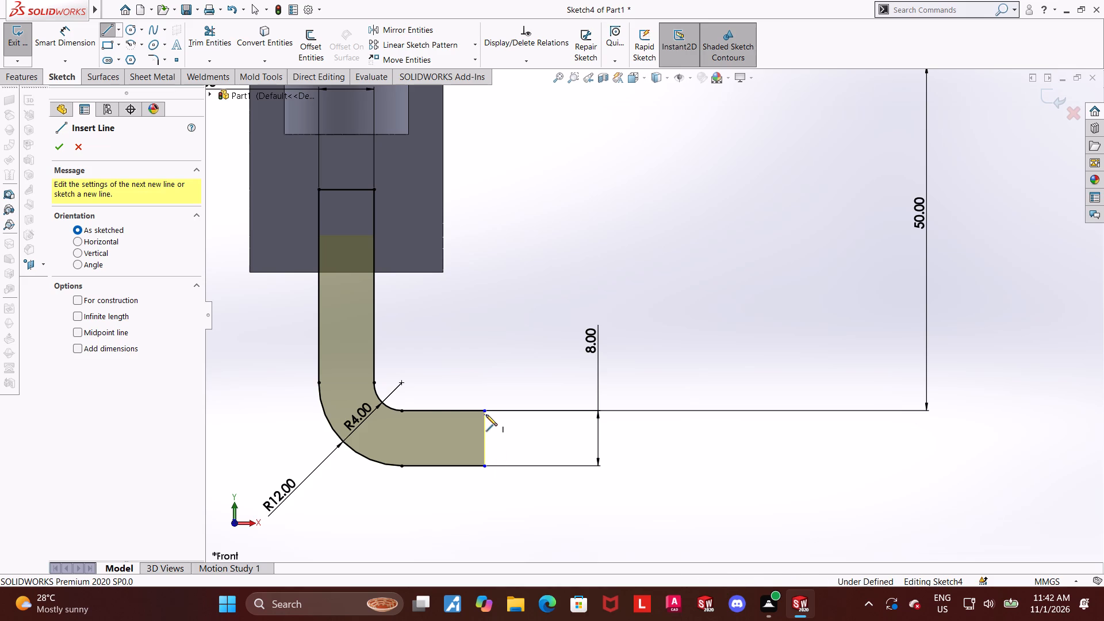
scroll(504, 426, up, 4)
scroll(574, 366, down, 4)
scroll(654, 307, up, 4)
scroll(708, 282, down, 3)
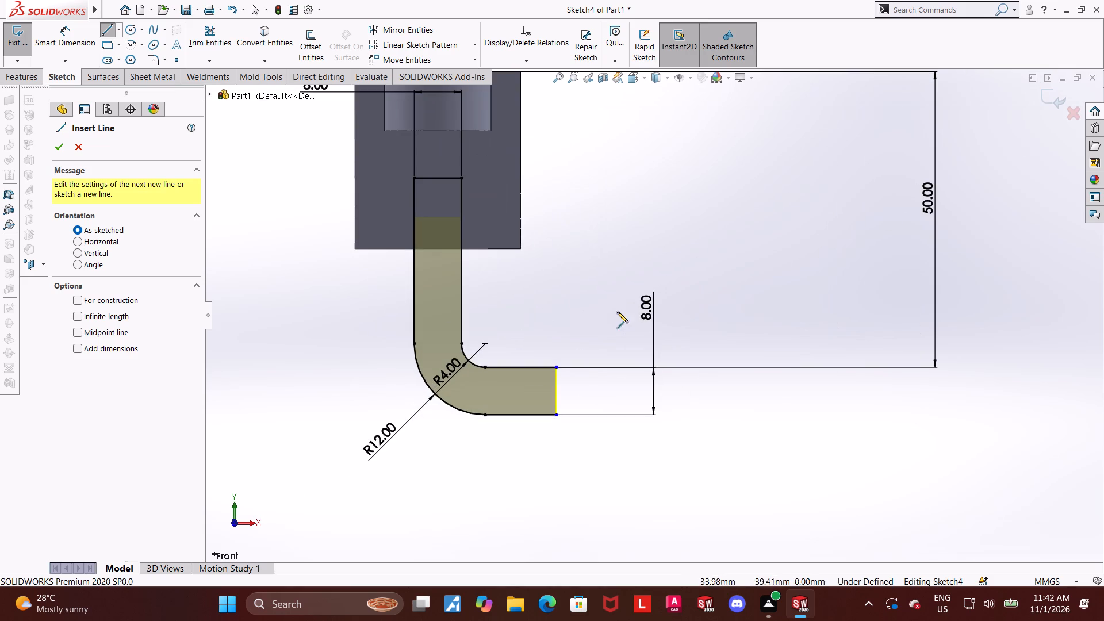
click(556, 412)
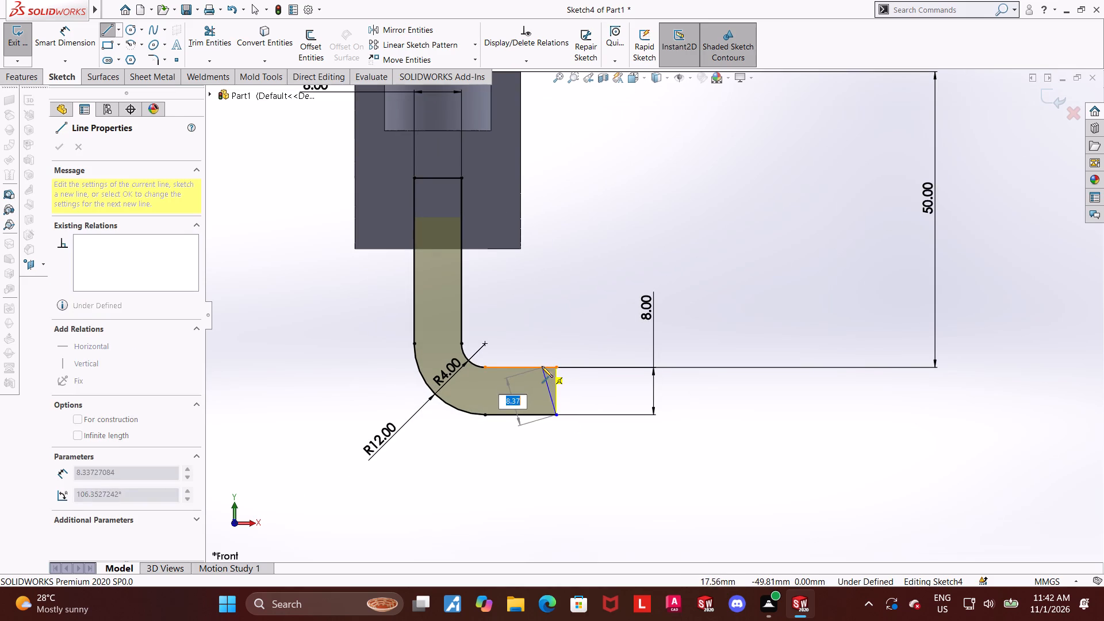
click(542, 366)
key(Escape)
Trim off the short piece of the arm's upper horizontal line that extends past the slanted end line.
click(215, 31)
scroll(551, 314, down, 3)
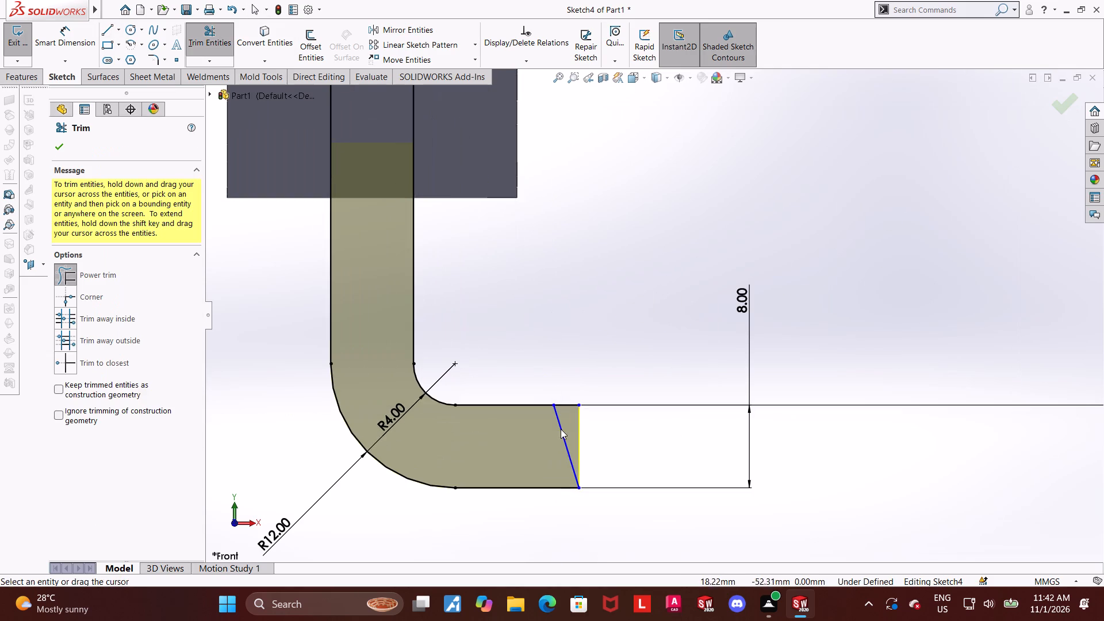
drag(578, 421, 544, 357)
key(Escape)
Dimension the lower corner of the arm's end at 20 mm horizontally from the origin.
double_click(68, 32)
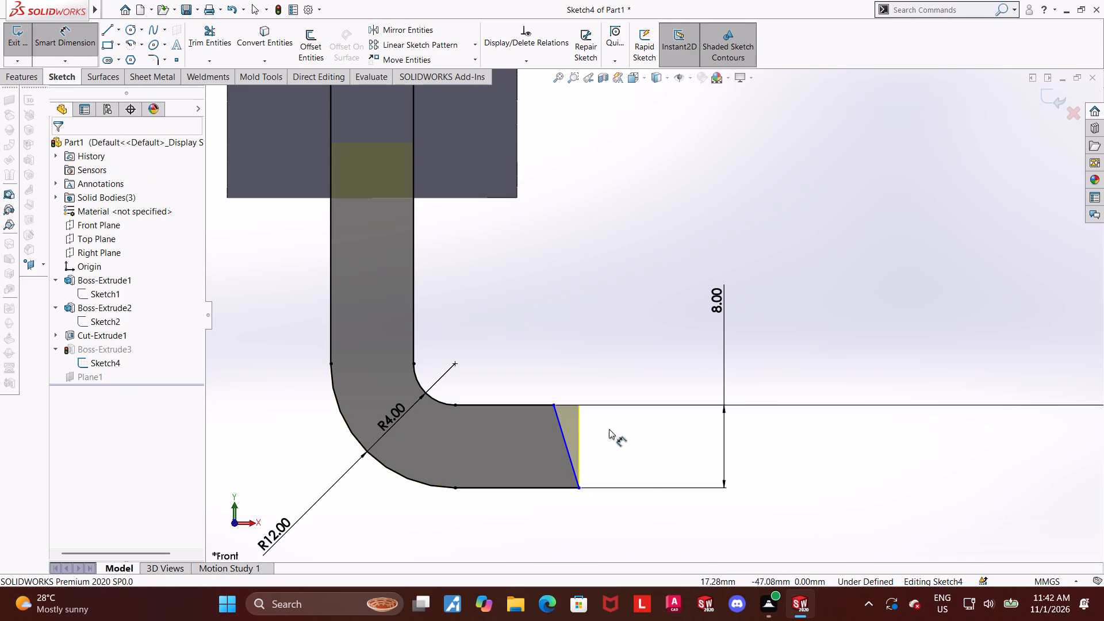
click(578, 487)
scroll(578, 483, up, 10)
scroll(653, 222, down, 2)
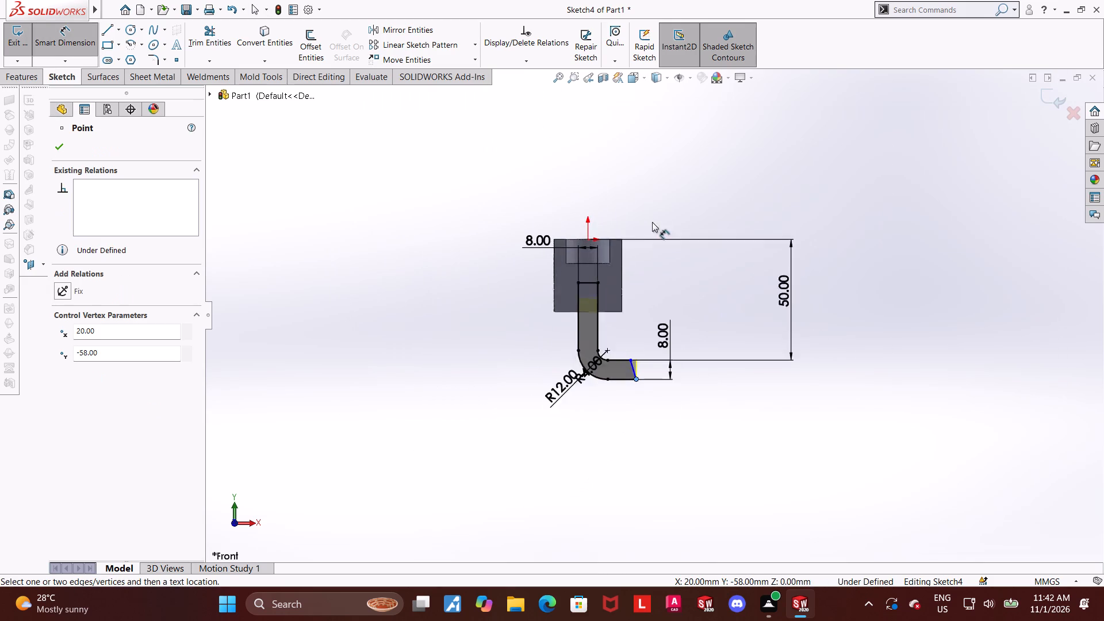
scroll(652, 222, down, 1)
click(561, 260)
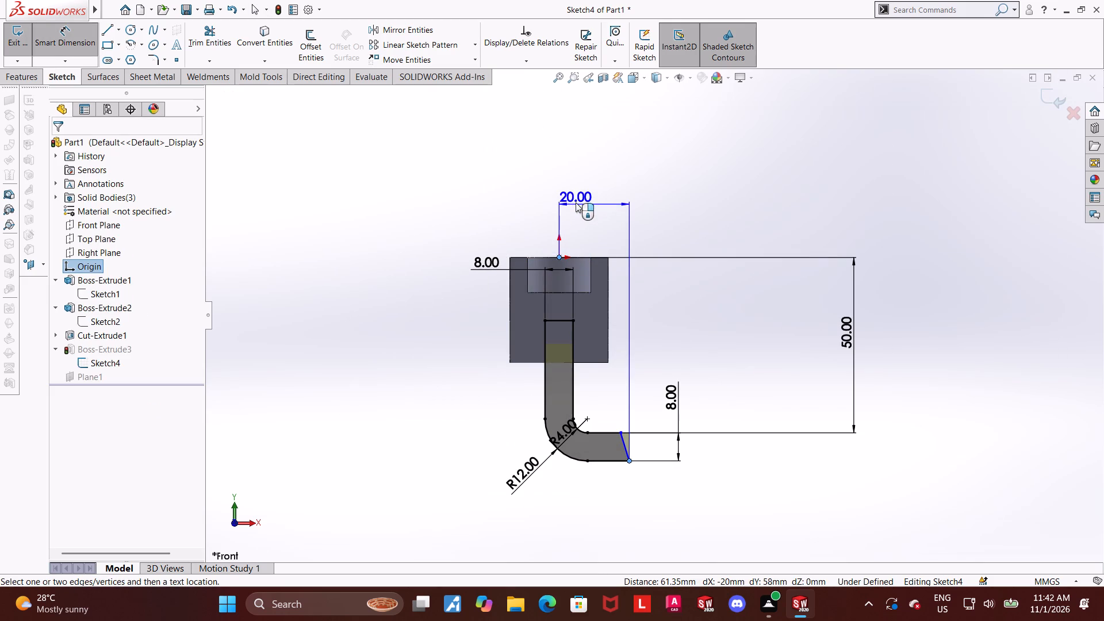
click(576, 202)
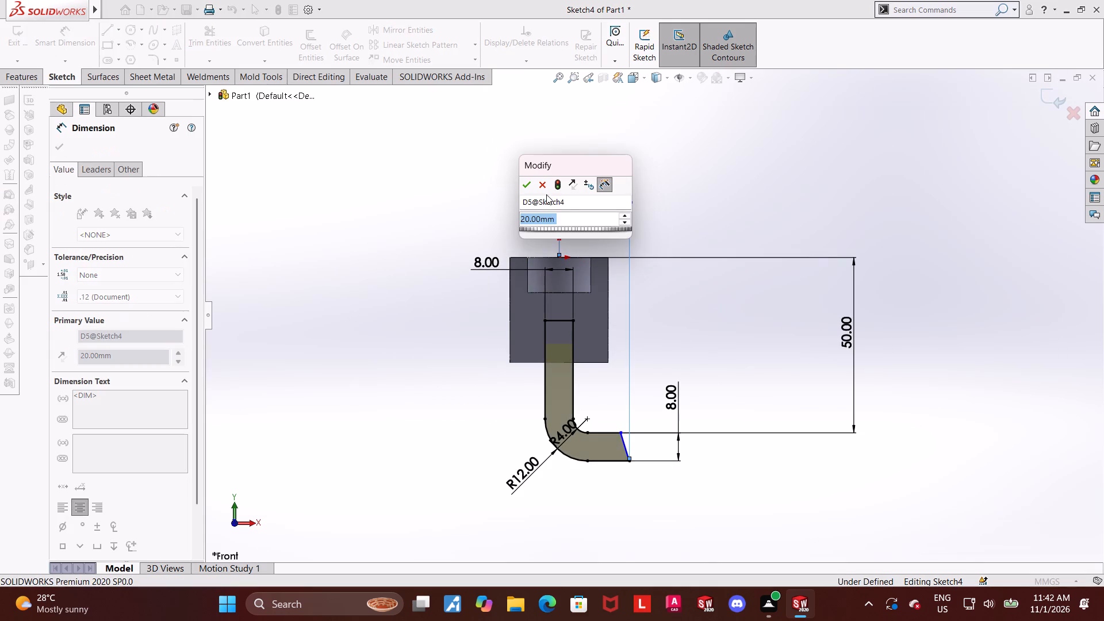
click(530, 190)
key(Escape)
key(Escape)
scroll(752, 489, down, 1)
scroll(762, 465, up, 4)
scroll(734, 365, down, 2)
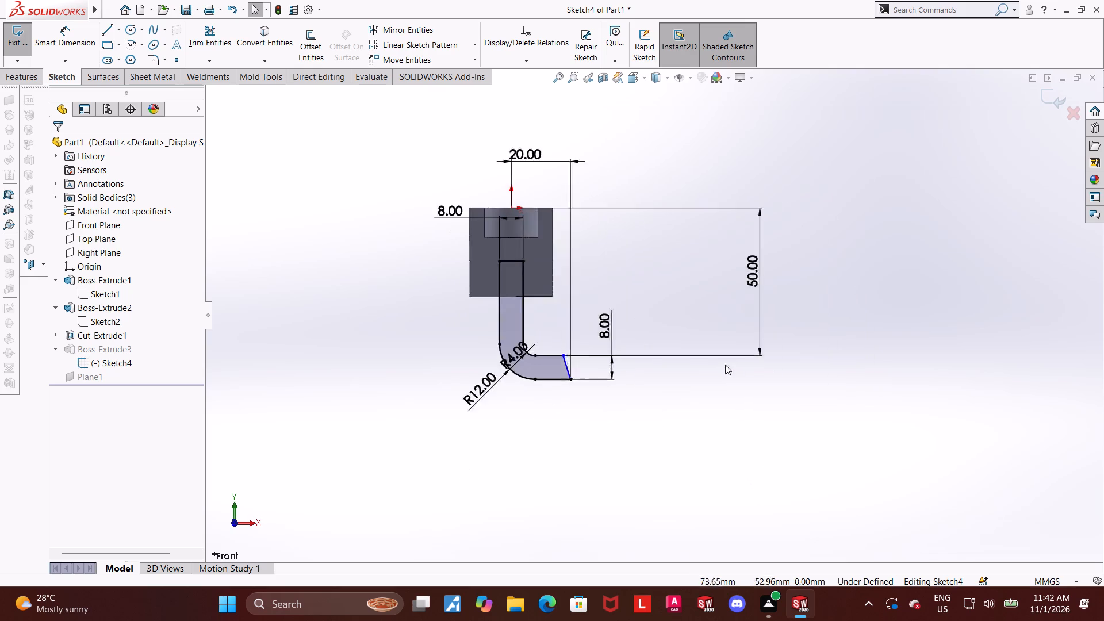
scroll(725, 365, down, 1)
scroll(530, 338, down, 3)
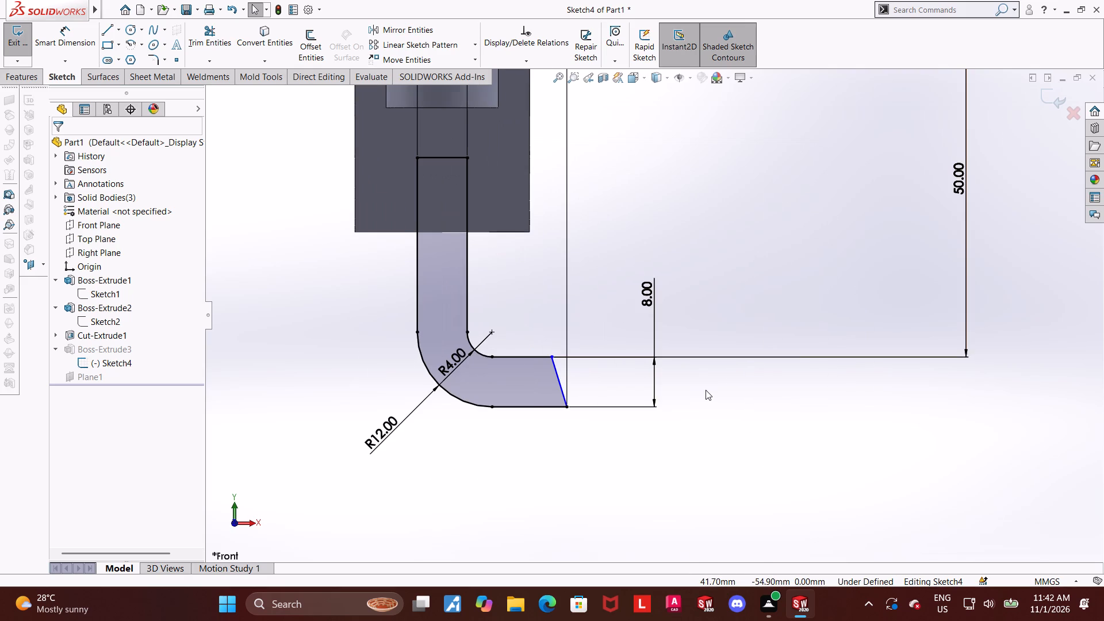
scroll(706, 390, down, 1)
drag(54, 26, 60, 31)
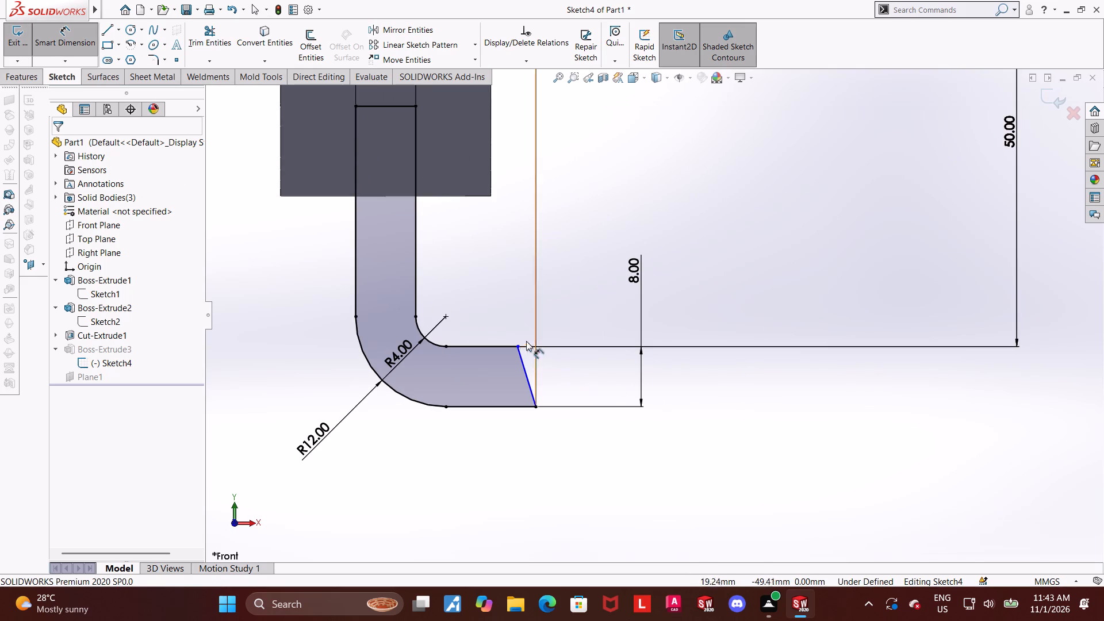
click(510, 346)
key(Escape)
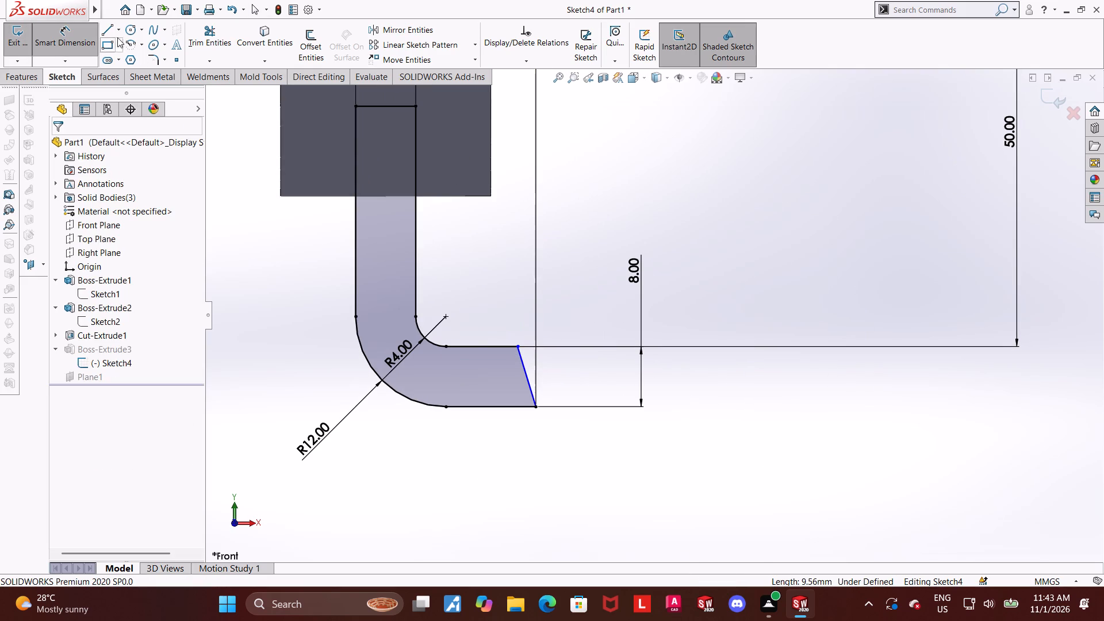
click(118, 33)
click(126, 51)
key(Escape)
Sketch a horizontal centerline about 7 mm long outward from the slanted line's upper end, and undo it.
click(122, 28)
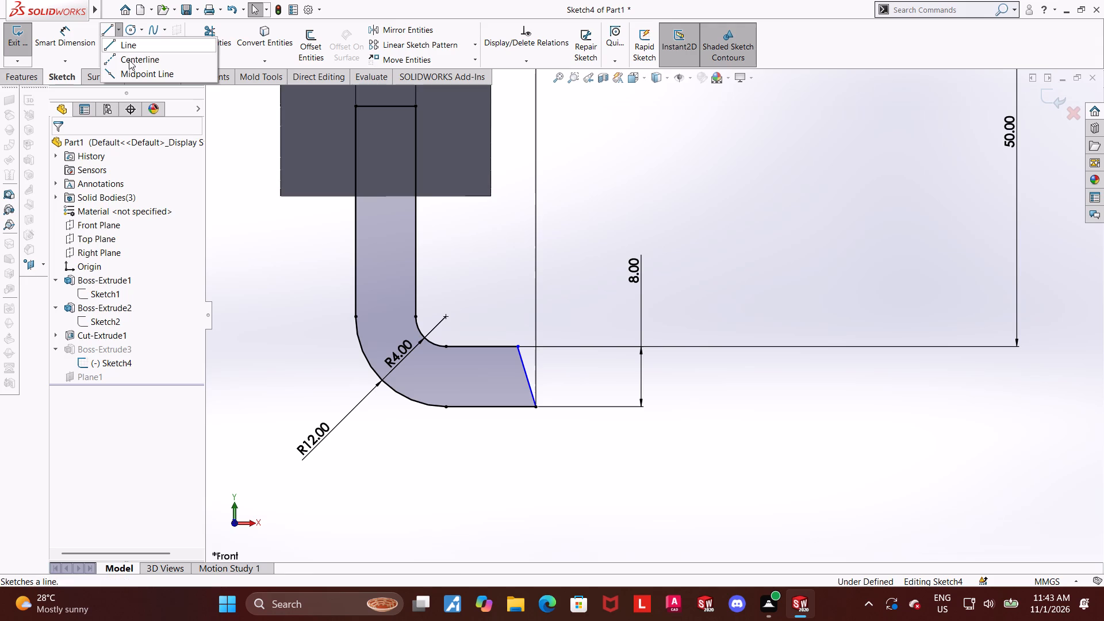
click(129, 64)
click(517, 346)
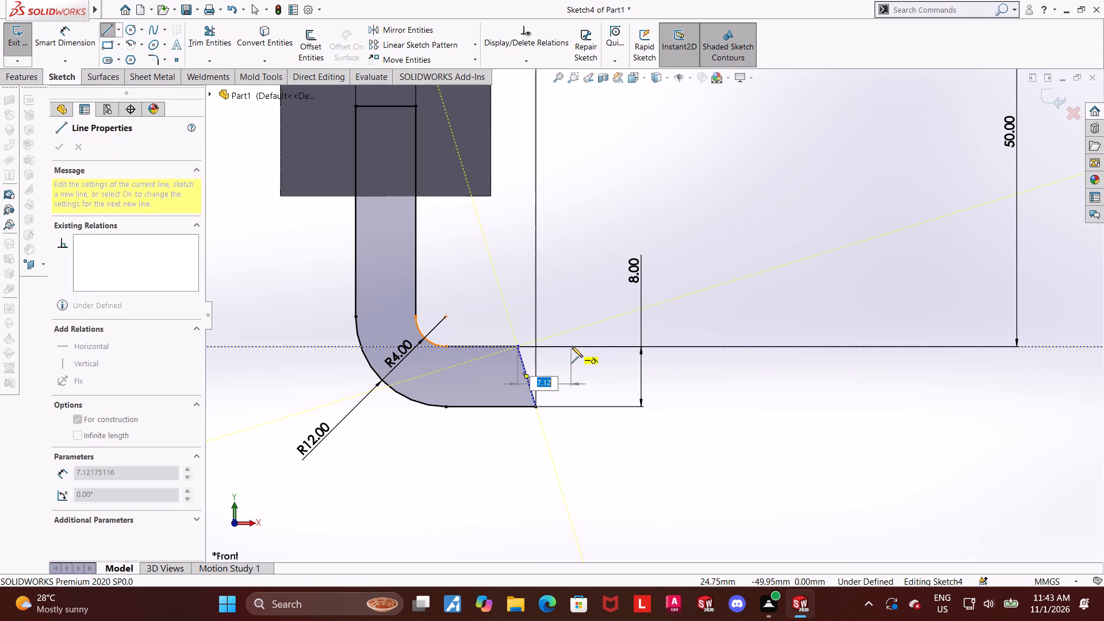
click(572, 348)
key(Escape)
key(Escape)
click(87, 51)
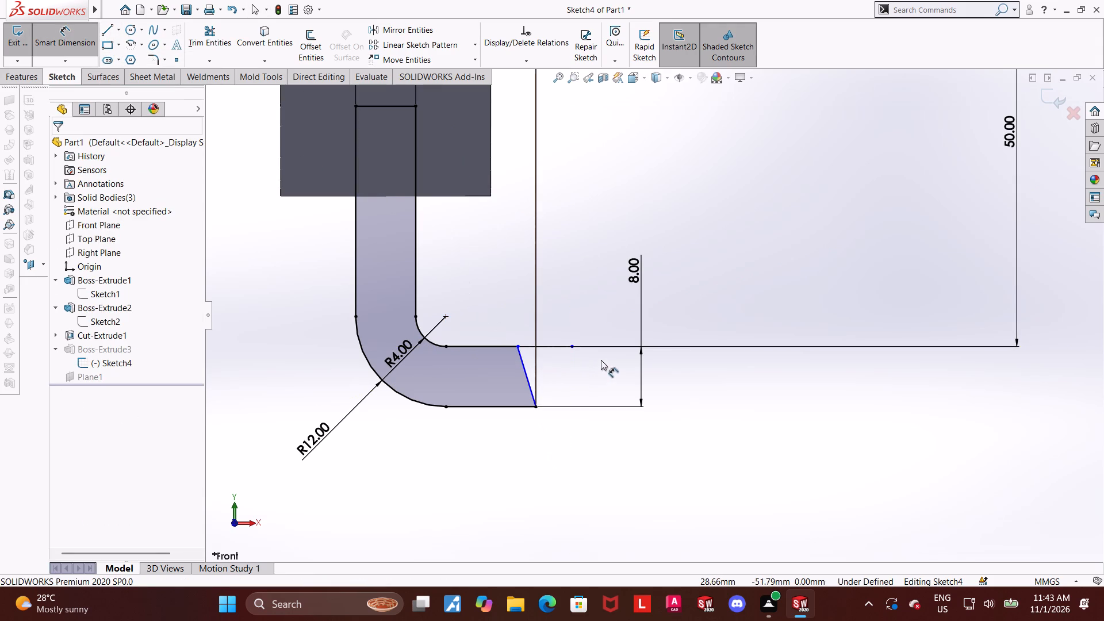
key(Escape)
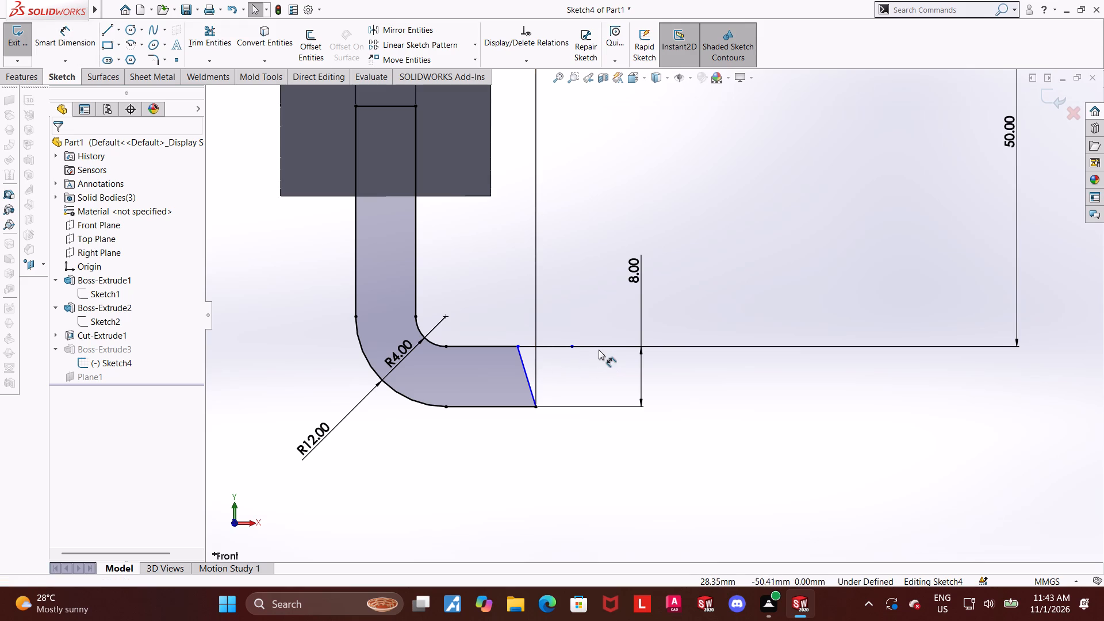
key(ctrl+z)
Sketch a vertical centerline about 10.4 mm long downward from the slanted line's upper end.
scroll(687, 359, up, 1)
key(Escape)
scroll(689, 344, down, 2)
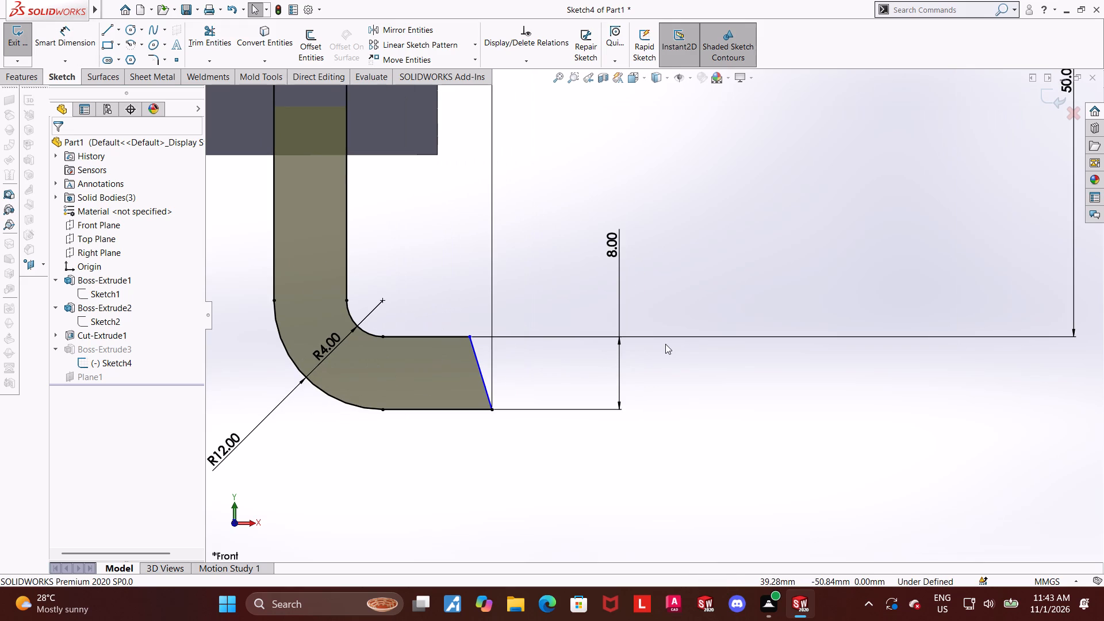
scroll(542, 325, down, 1)
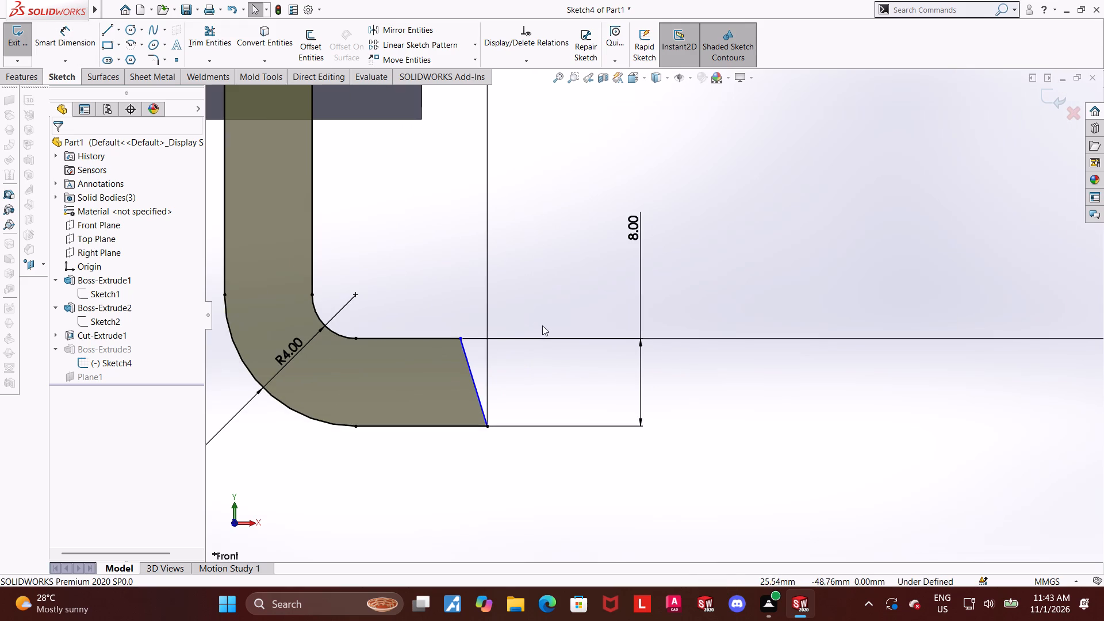
click(116, 29)
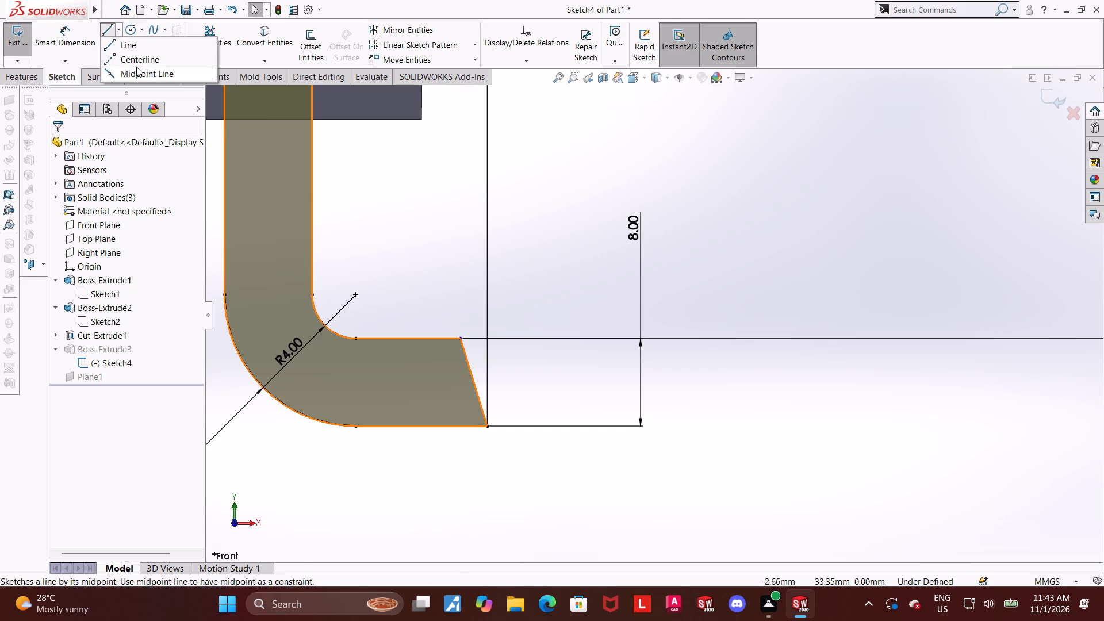
click(135, 62)
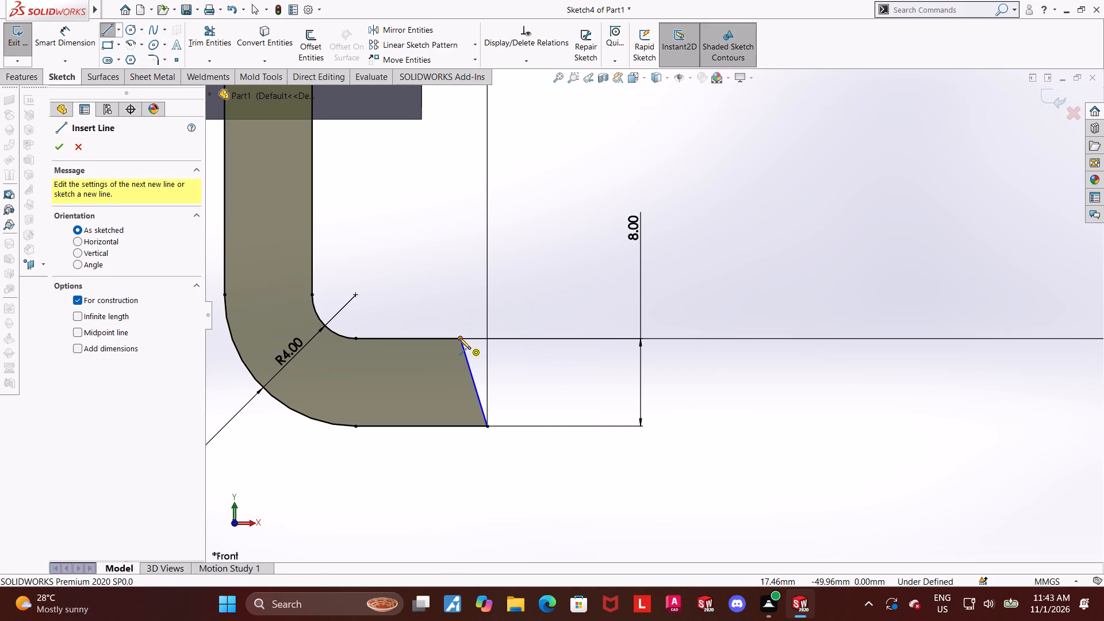
click(459, 338)
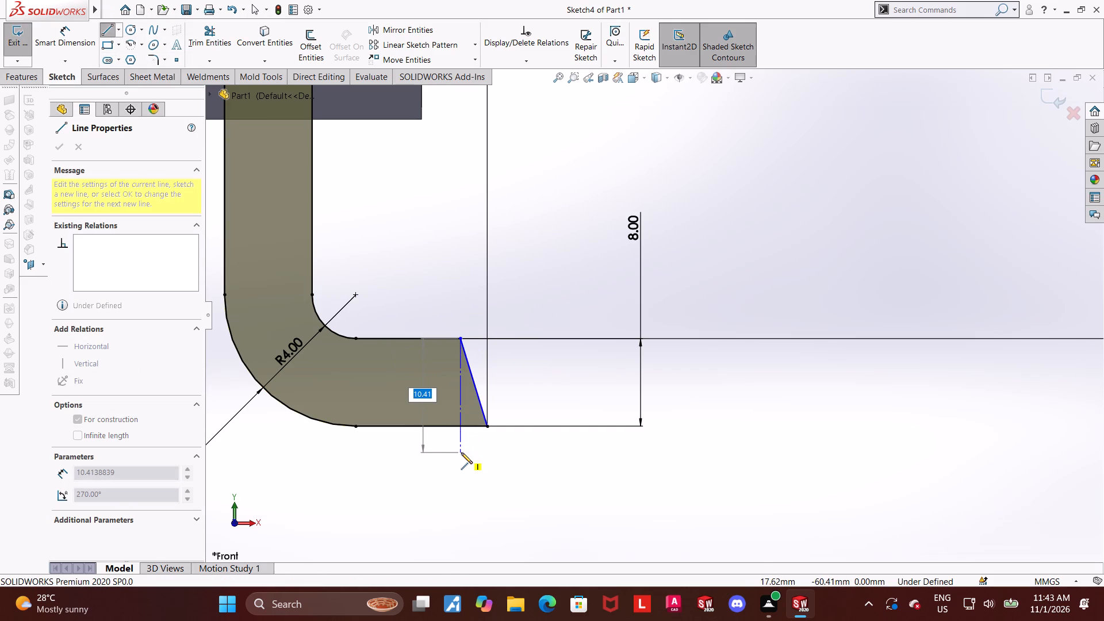
click(461, 453)
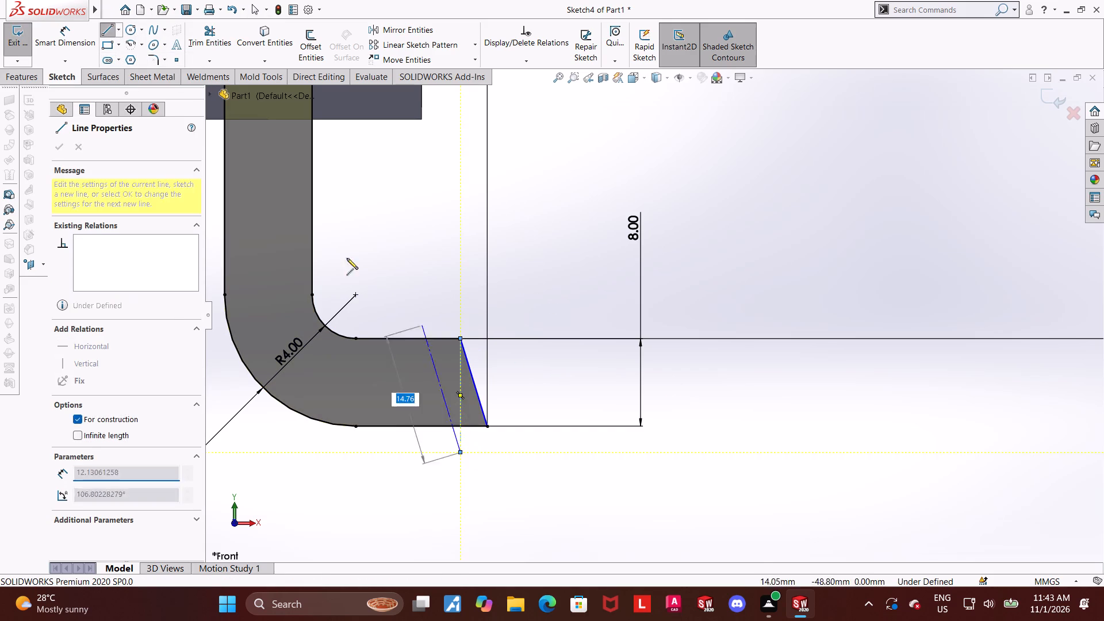
key(Escape)
Dimension the angle between the vertical centerline and the slanted end line at 15 degrees.
click(75, 47)
click(459, 397)
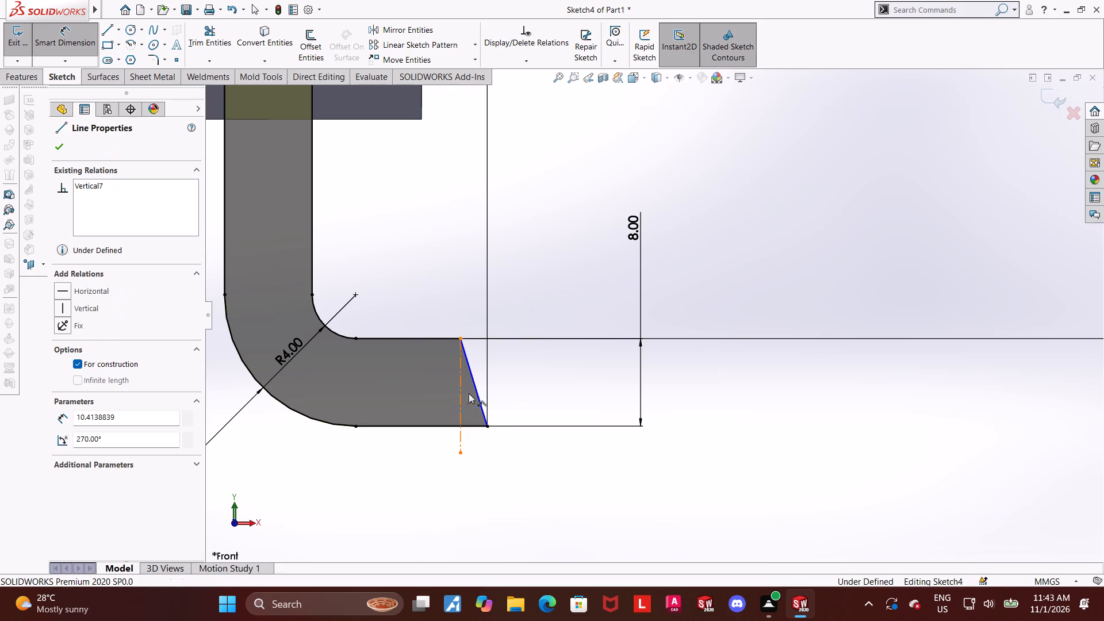
click(478, 390)
click(494, 469)
text(15)
key(Return)
key(Escape)
click(720, 462)
scroll(731, 449, up, 2)
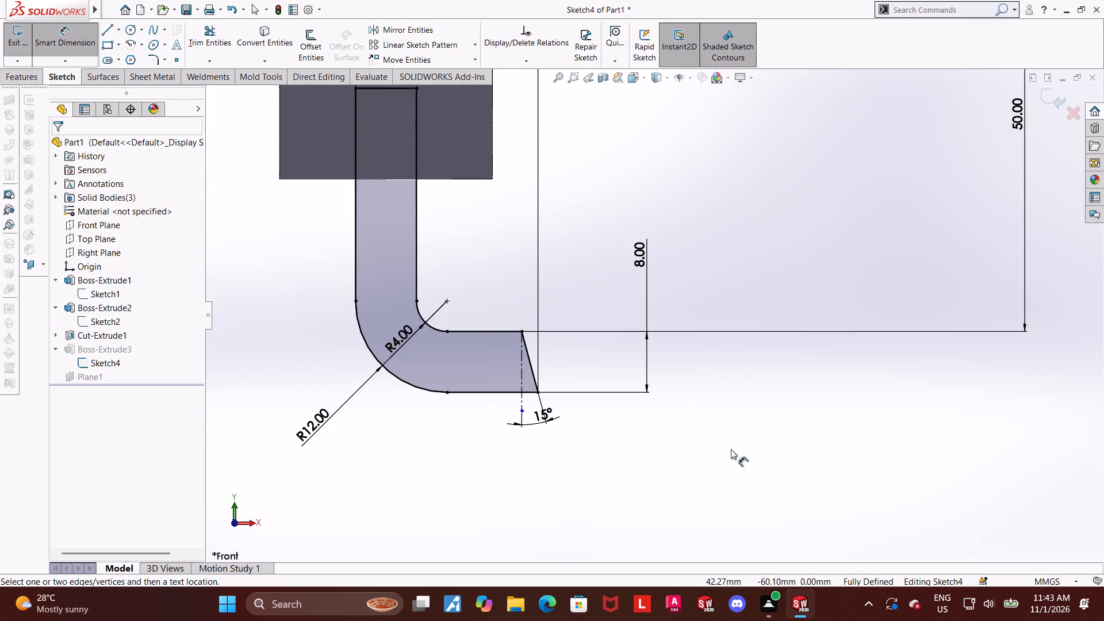
Exit the arm's profile sketch and rebuild the part with the slanted arm end.
middle_drag(812, 302, 787, 340)
click(1042, 95)
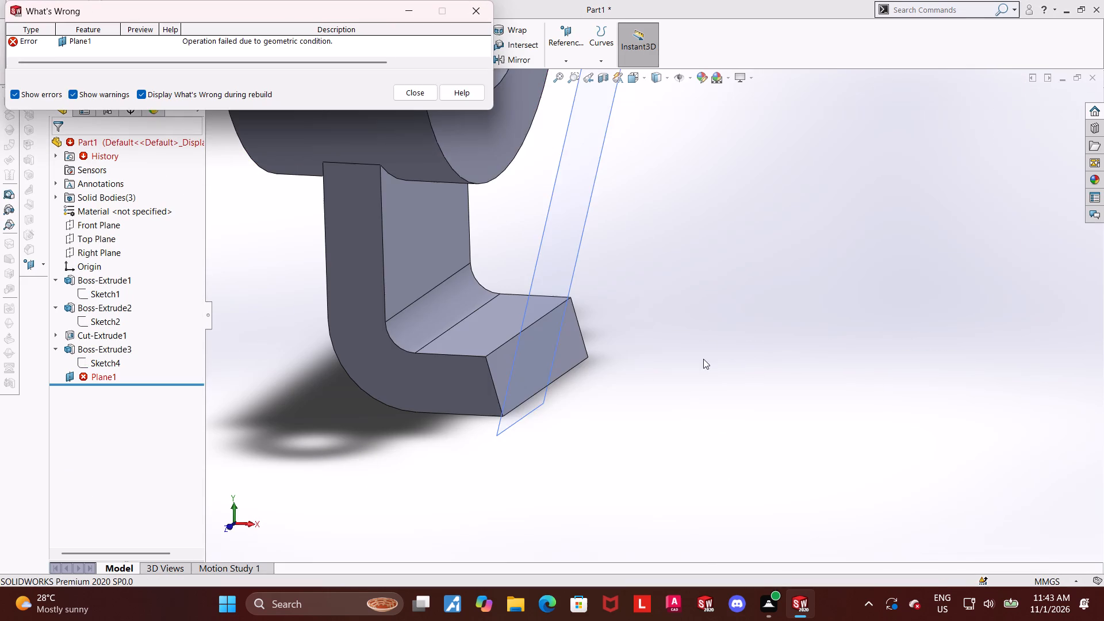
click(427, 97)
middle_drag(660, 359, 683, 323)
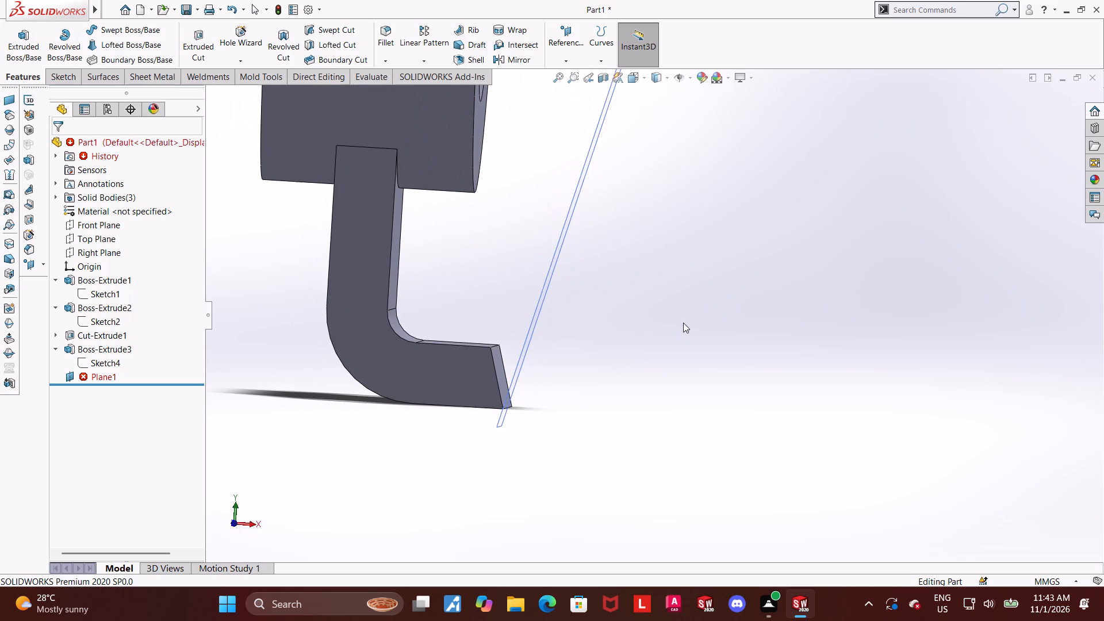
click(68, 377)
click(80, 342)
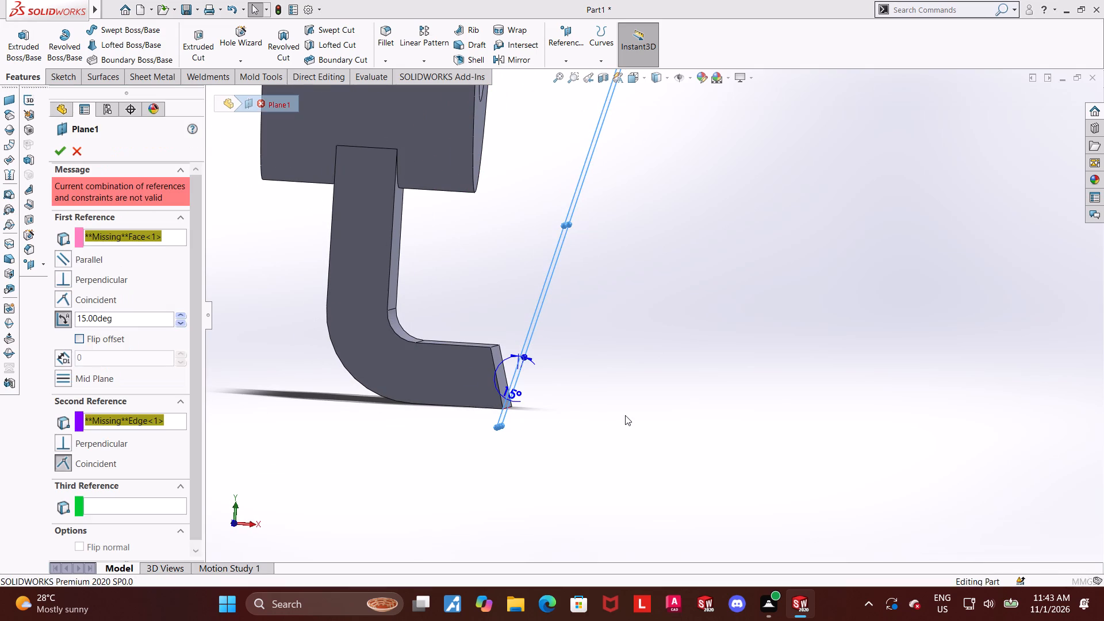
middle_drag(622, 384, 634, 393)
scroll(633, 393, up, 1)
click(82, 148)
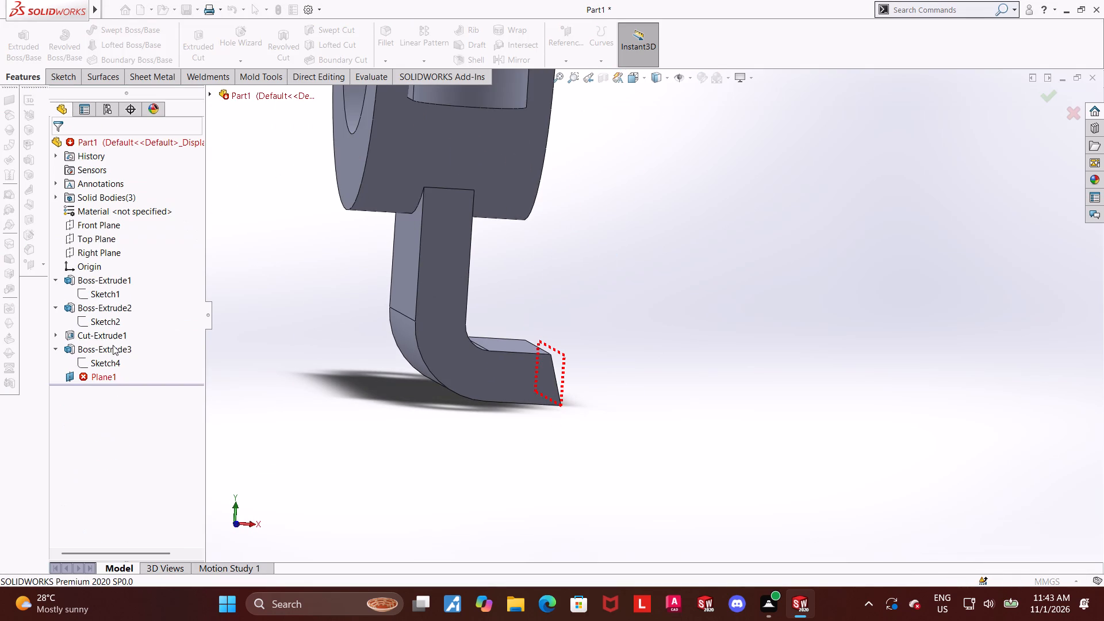
Delete the failed reference plane Plane1 from the part.
right_click(109, 379)
key(Escape)
key(Escape)
right_click(103, 381)
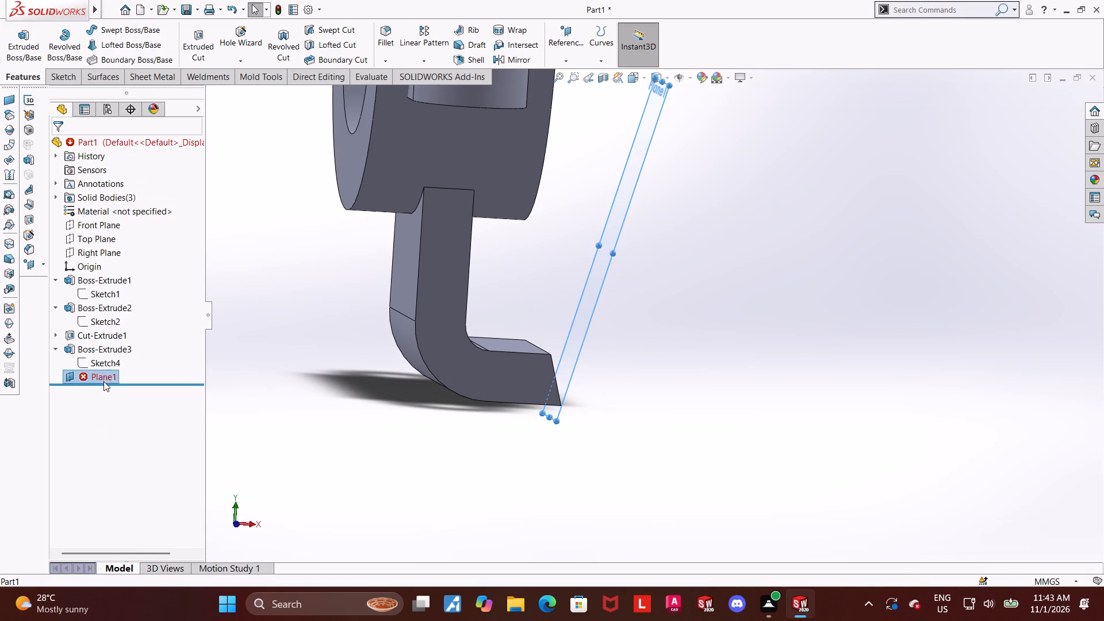
click(139, 448)
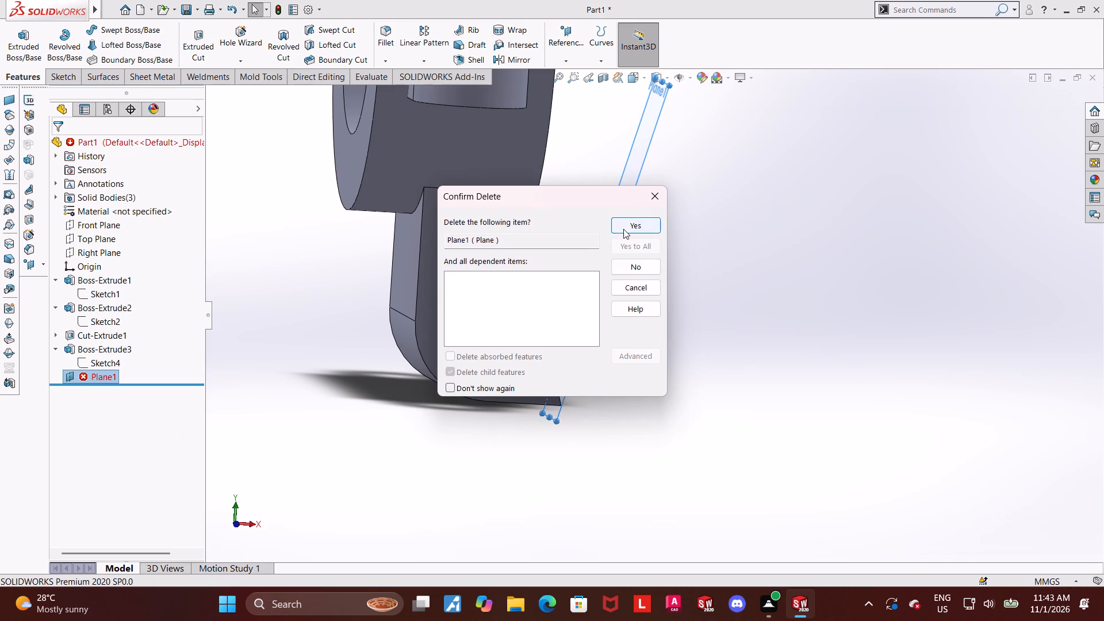
click(623, 229)
Open the arm's profile sketch, Sketch4, for editing in the Front view.
middle_drag(800, 351, 779, 358)
scroll(665, 348, down, 3)
middle_drag(645, 370, 651, 360)
scroll(646, 369, up, 4)
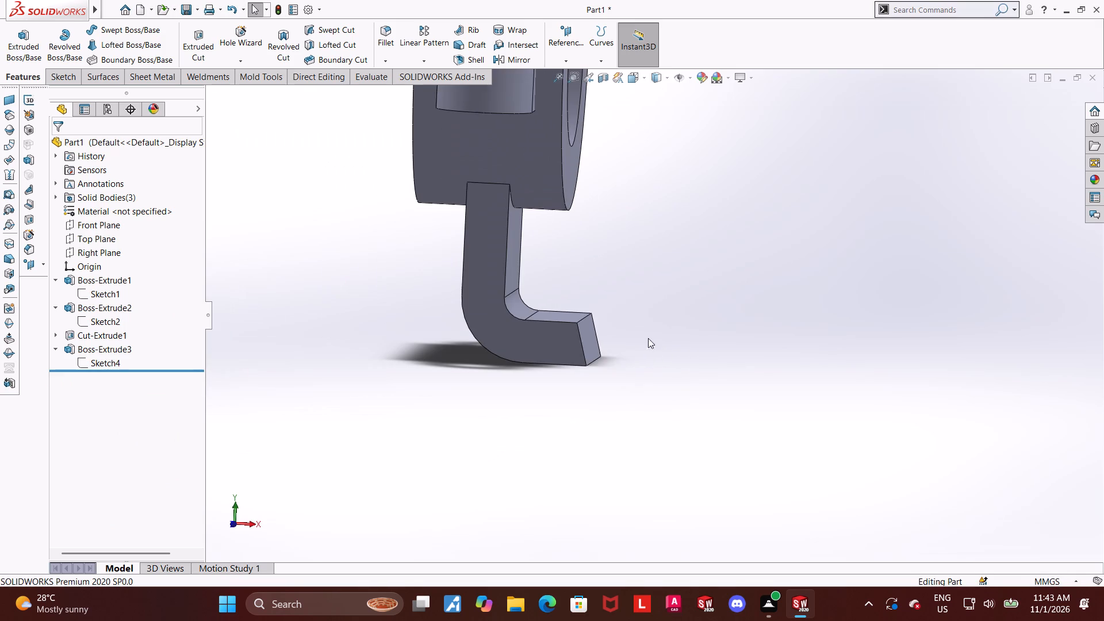
click(652, 76)
click(654, 114)
click(632, 75)
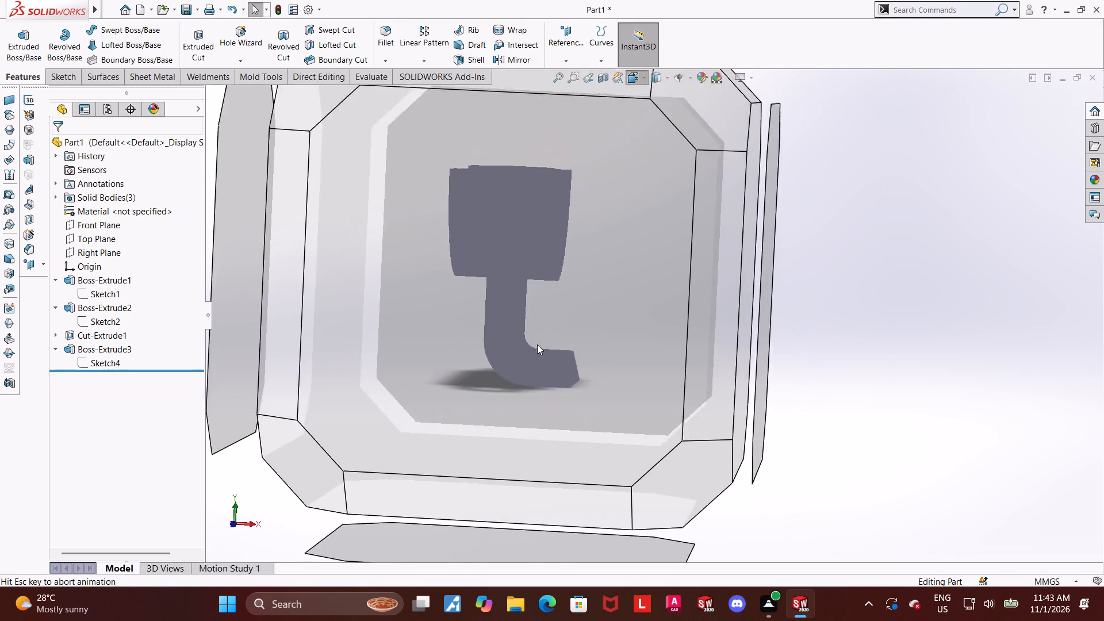
click(513, 412)
scroll(821, 446, down, 2)
scroll(860, 496, up, 4)
scroll(802, 482, down, 3)
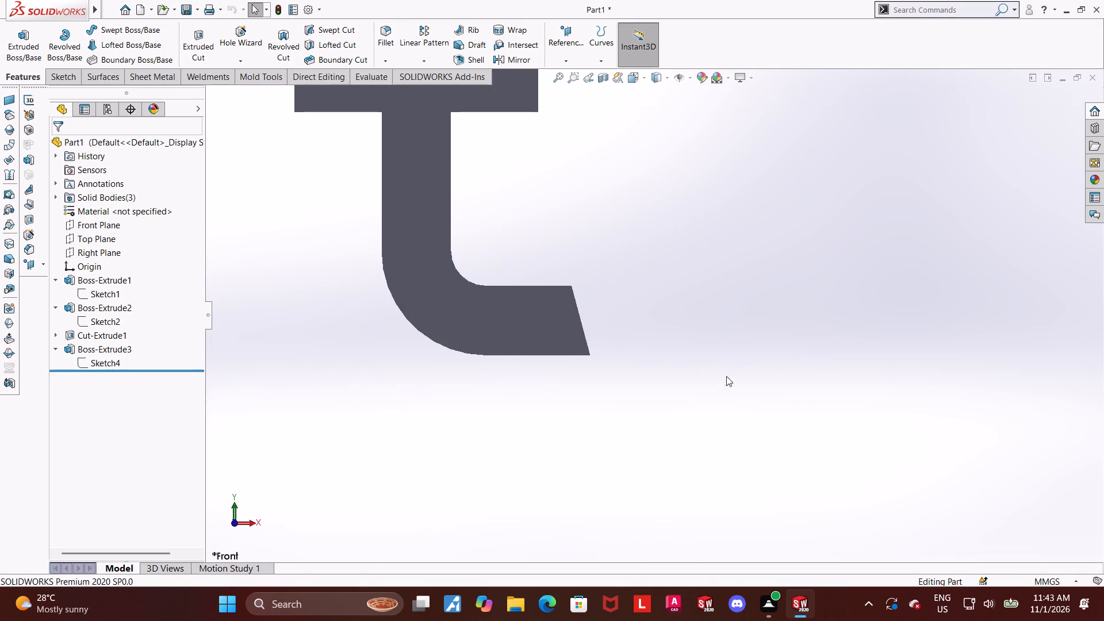
scroll(634, 301, down, 1)
click(96, 362)
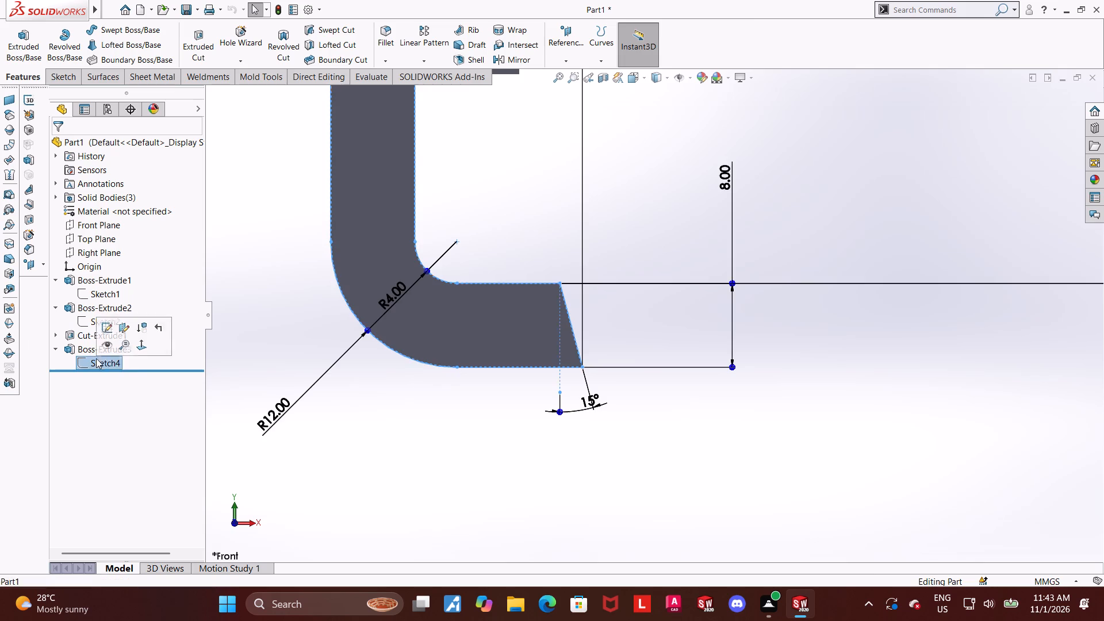
click(105, 332)
Examine the arm sketch's dimensions and the direction of its slanted end from the front and back.
scroll(780, 388, up, 9)
scroll(676, 178, down, 1)
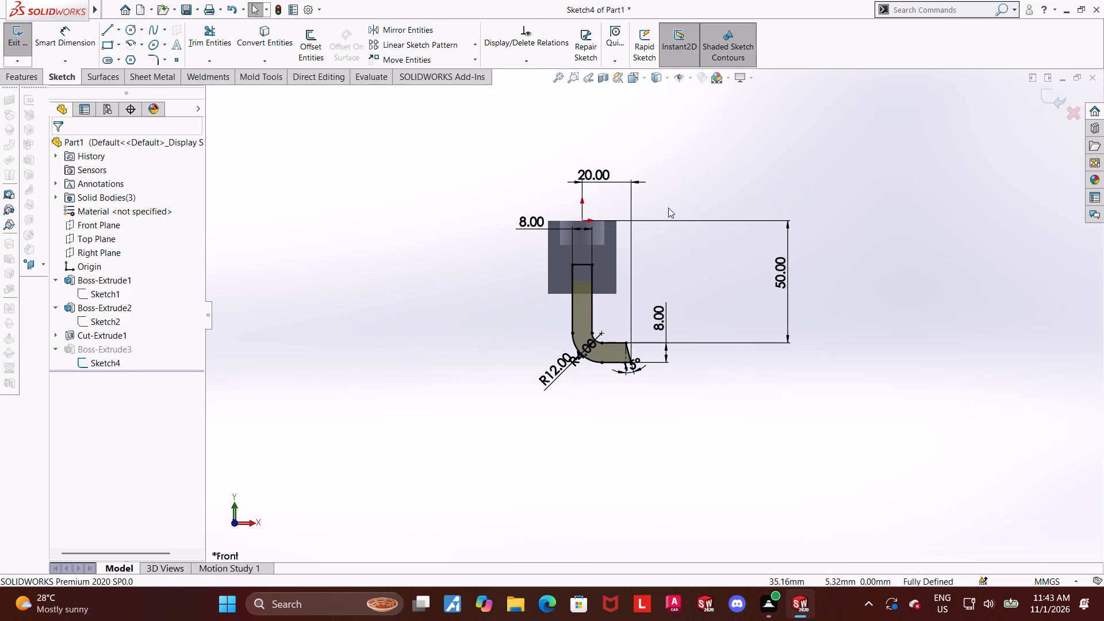
scroll(668, 208, down, 1)
scroll(668, 208, up, 2)
scroll(687, 270, down, 2)
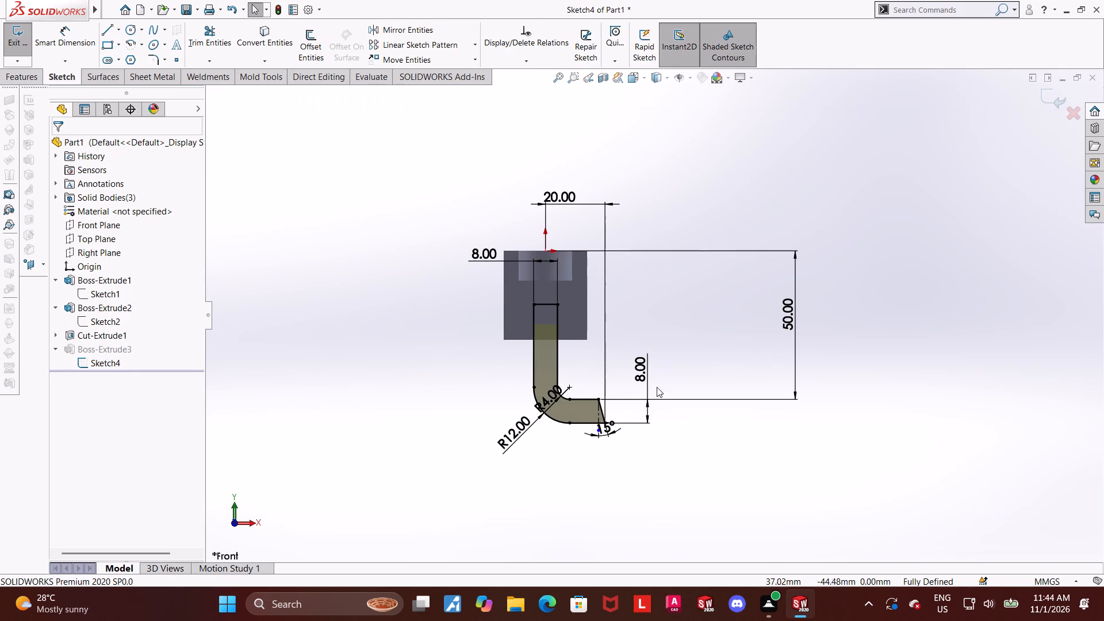
scroll(657, 393, down, 1)
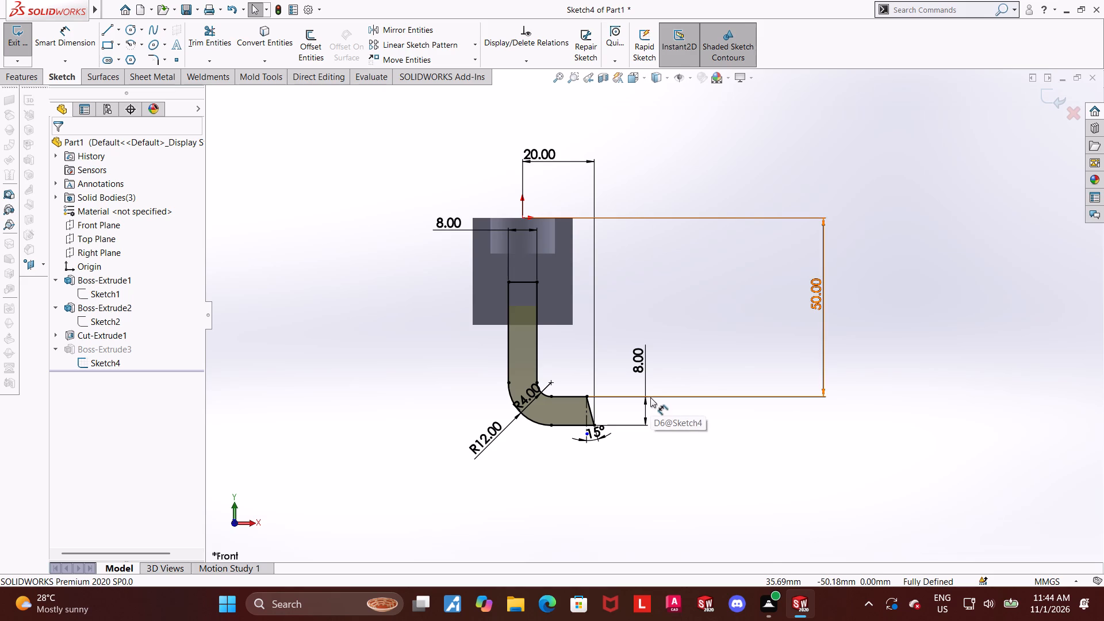
scroll(636, 400, down, 2)
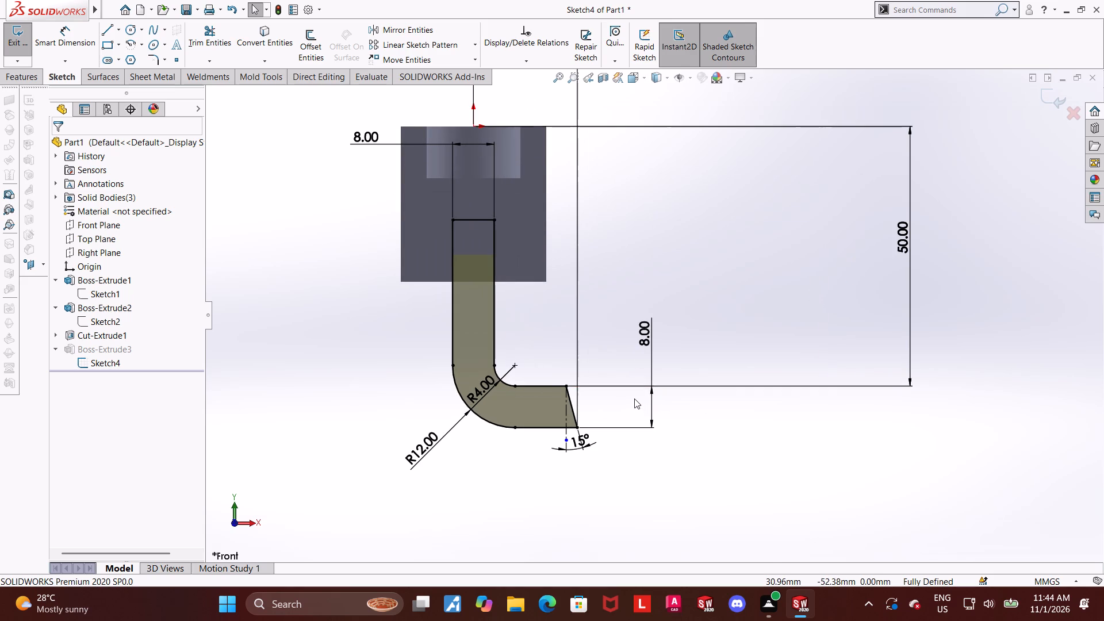
scroll(639, 392, up, 2)
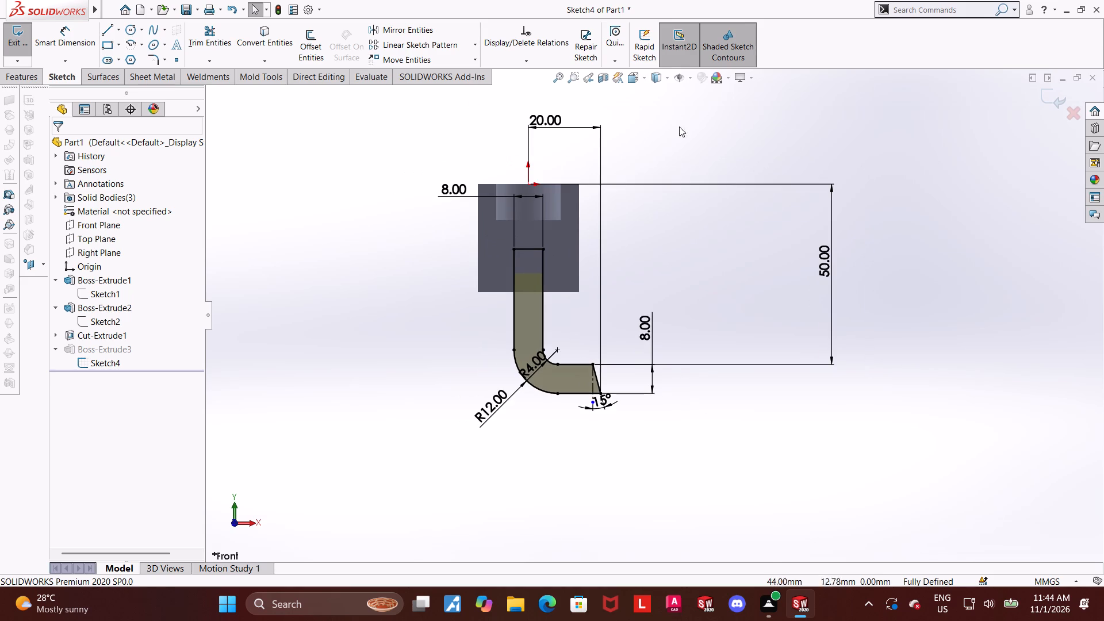
click(655, 78)
click(638, 107)
click(627, 71)
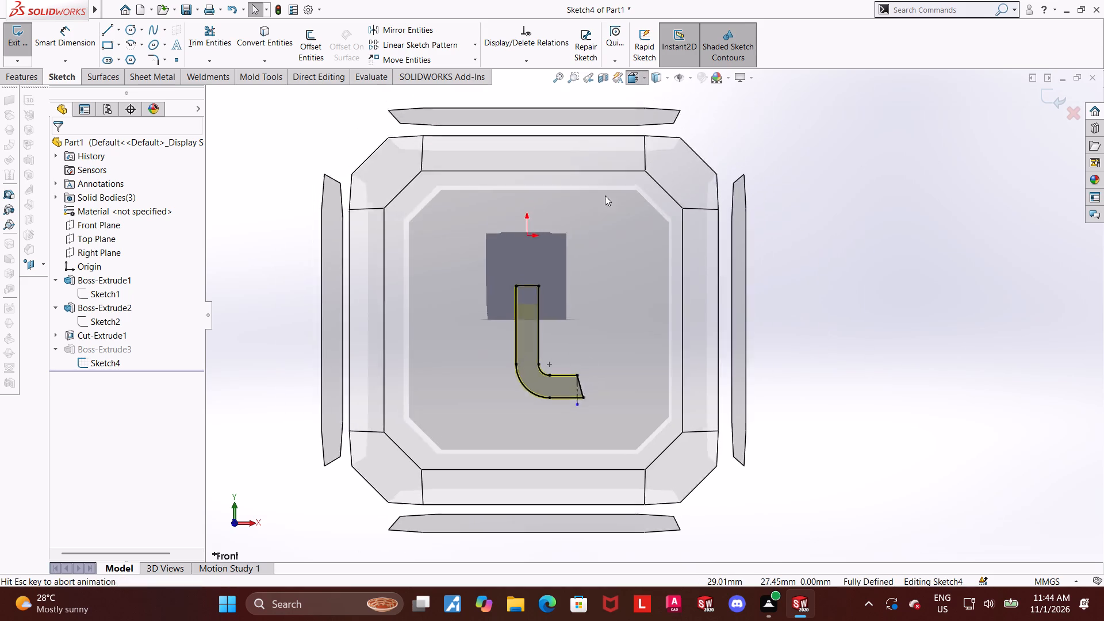
middle_drag(822, 349, 707, 359)
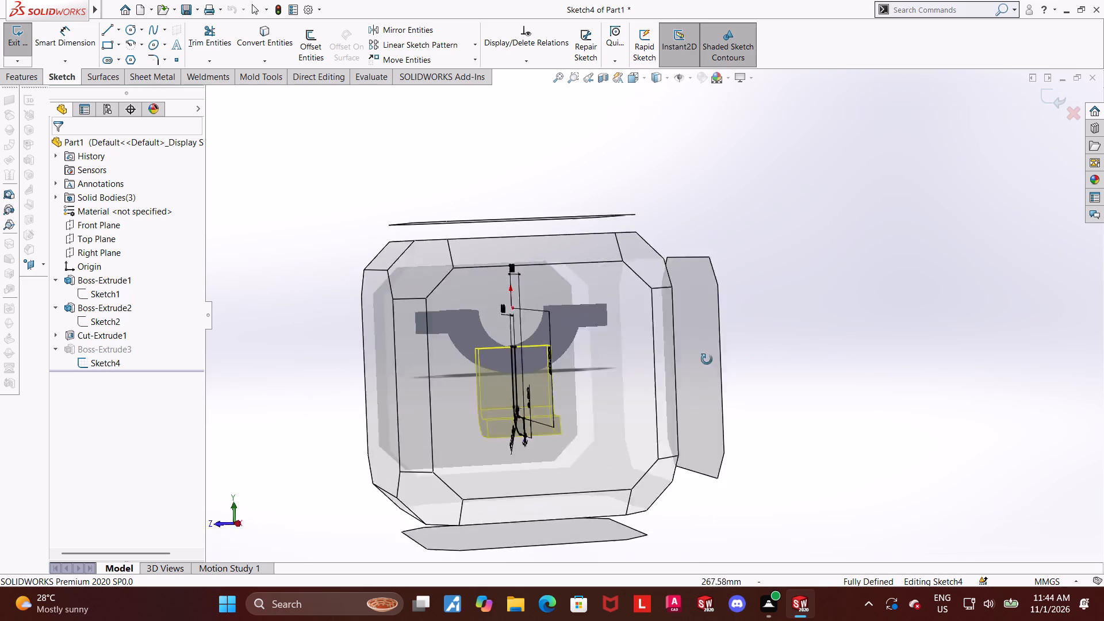
middle_drag(707, 359, 614, 368)
click(562, 359)
scroll(879, 474, up, 3)
scroll(830, 403, down, 2)
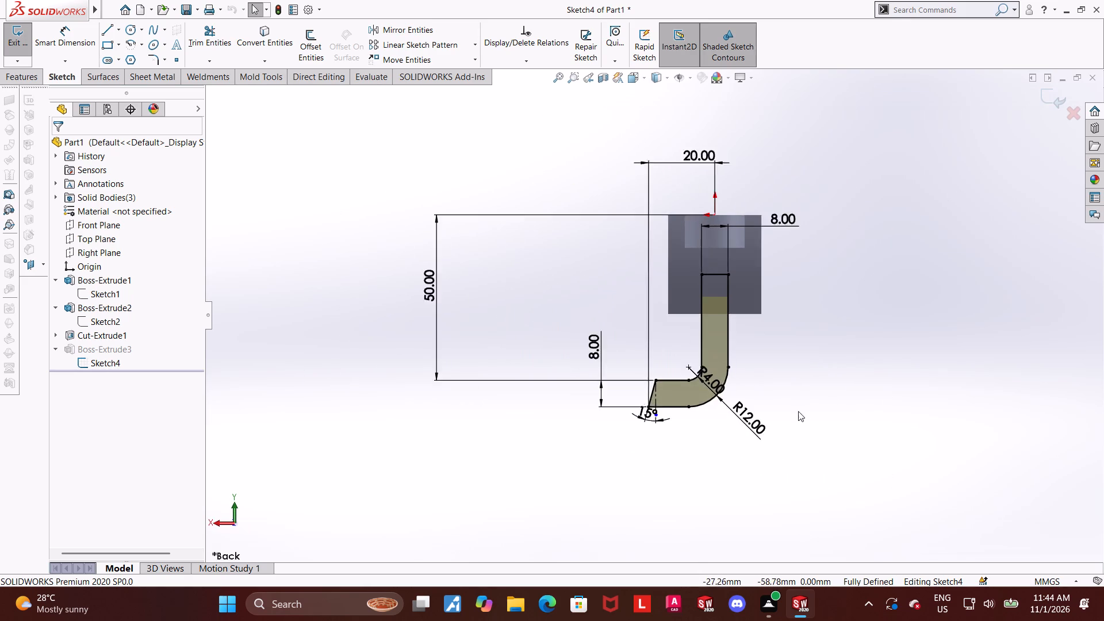
scroll(571, 367, down, 1)
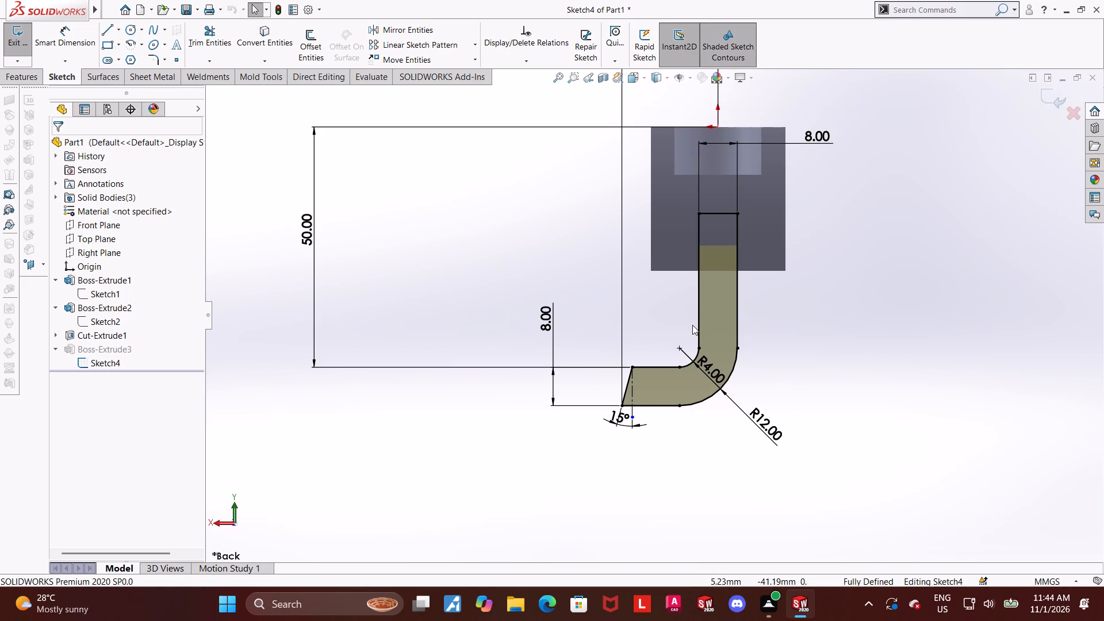
click(706, 440)
Delete the 15-degree angle dimension at the arm's slanted end.
right_click(628, 416)
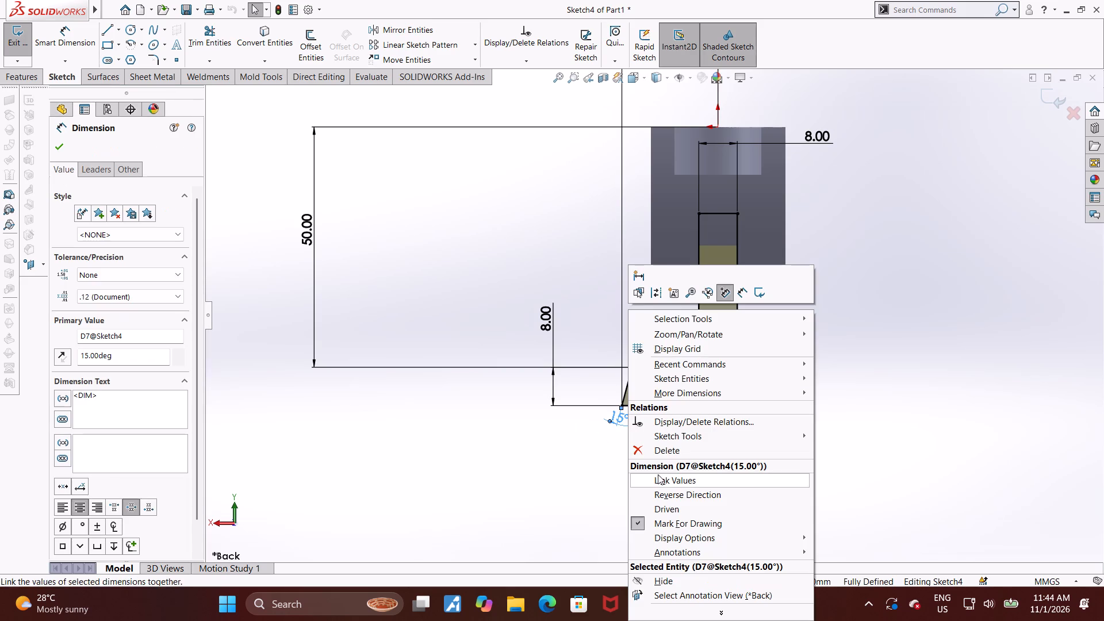
click(661, 455)
Trim away the slanted end line and the part of the vertical centerline inside the arm profile.
scroll(692, 419, down, 2)
scroll(625, 369, down, 3)
scroll(615, 321, down, 3)
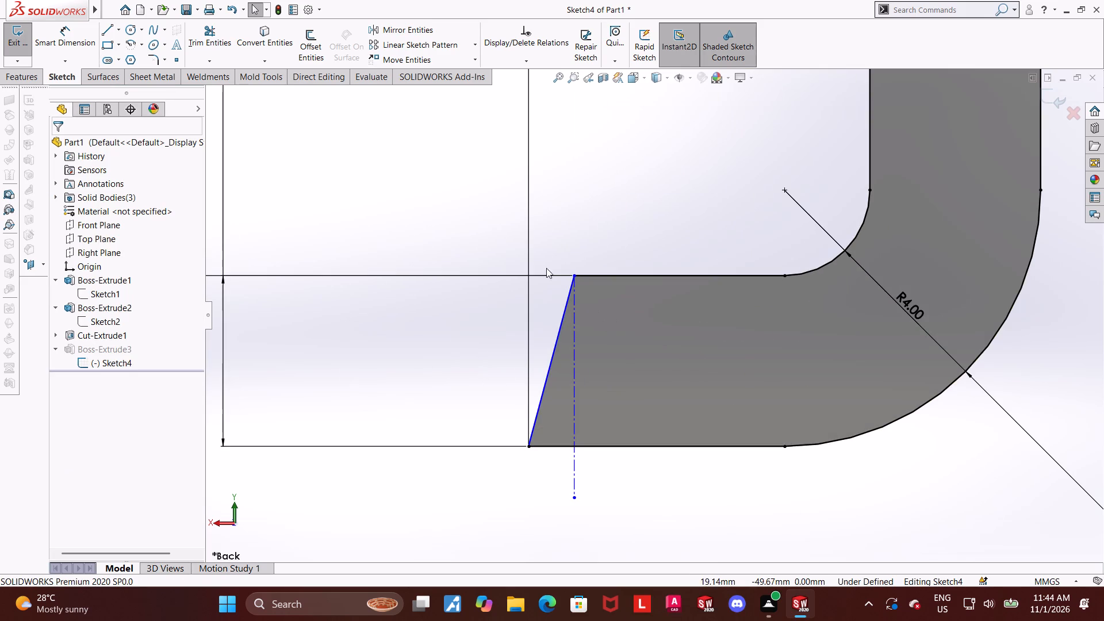
key(Escape)
click(213, 41)
drag(613, 339, 547, 339)
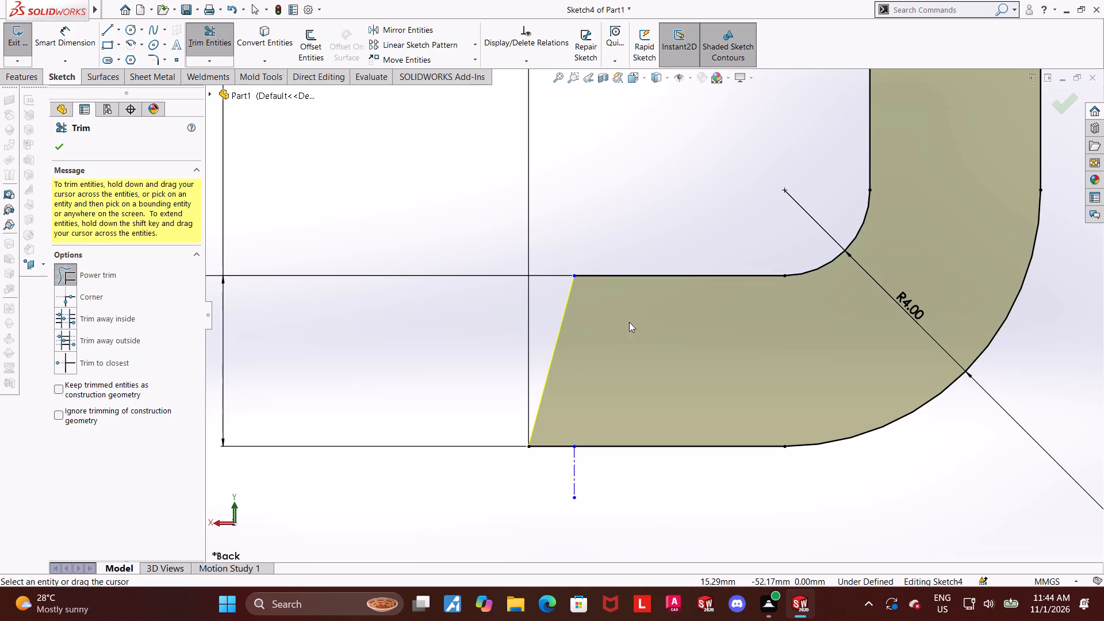
key(Escape)
Sketch a line from the lower edge's outer end slanting up and outward, ending about 4.2 mm beyond the upper edge's end.
click(99, 27)
click(105, 29)
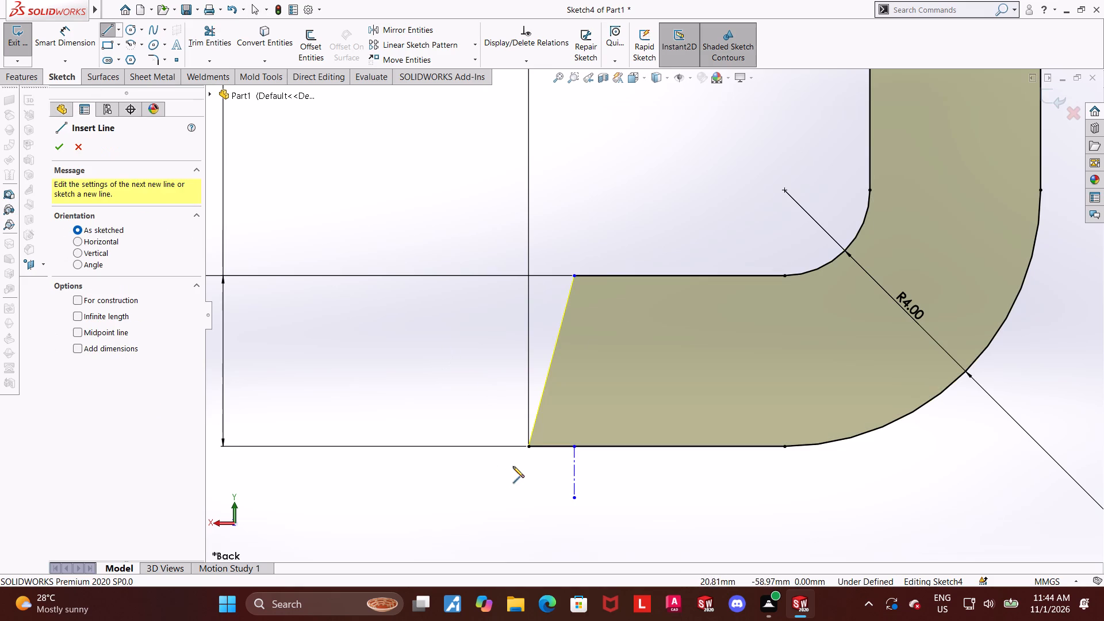
click(529, 446)
click(485, 274)
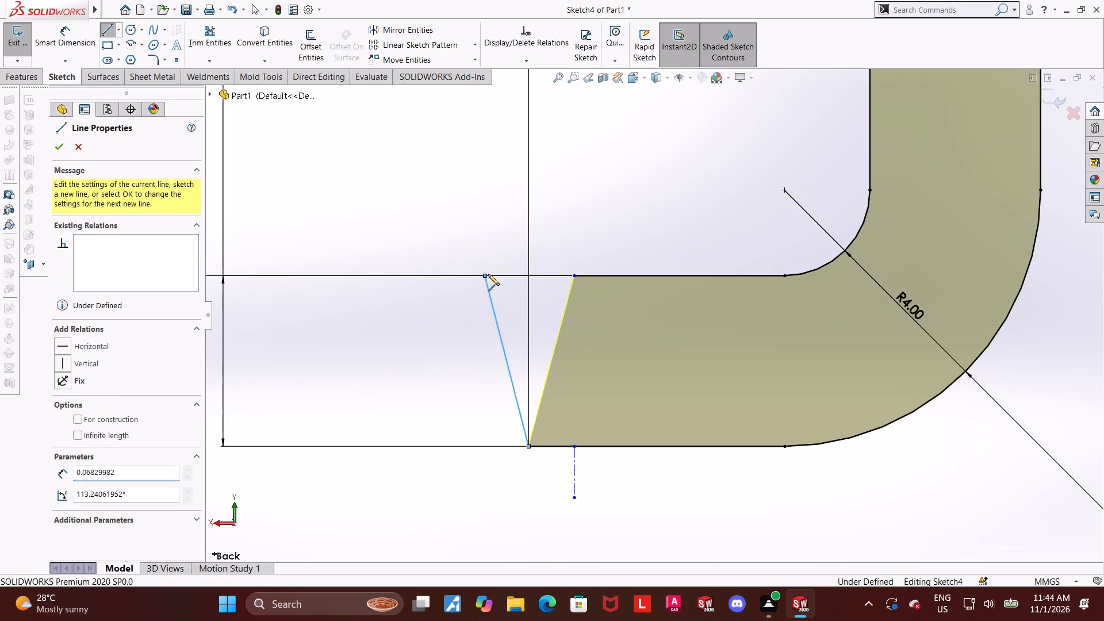
key(Escape)
key(Escape)
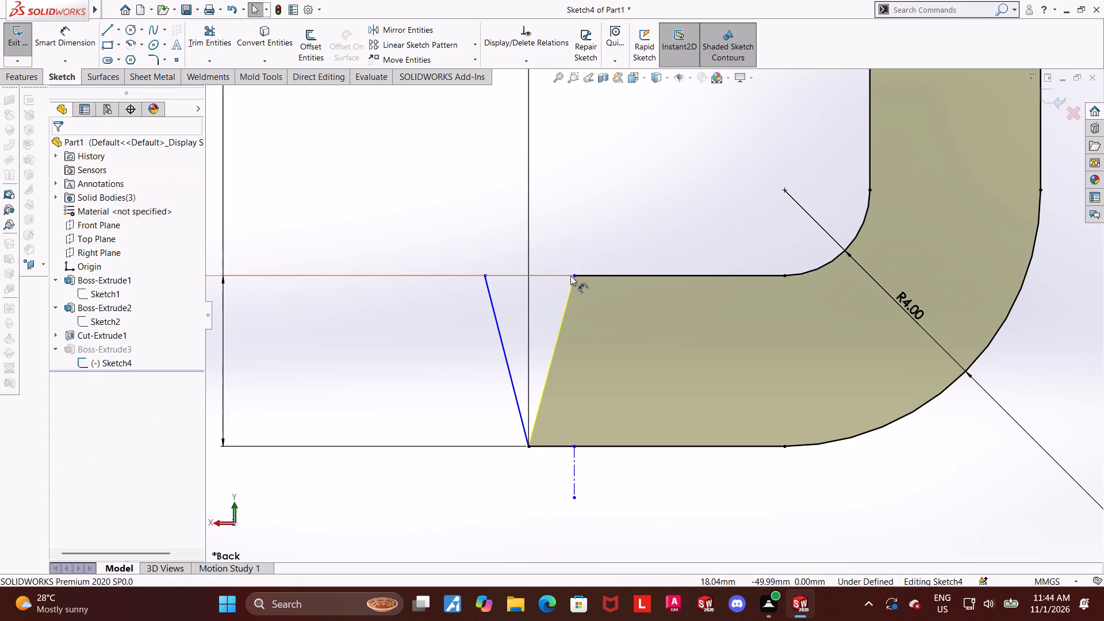
Merge the new line's upper end with the upper edge's end, and move that corner outward to about X 22.2 mm.
click(572, 275)
ctrl+click(485, 273)
click(68, 400)
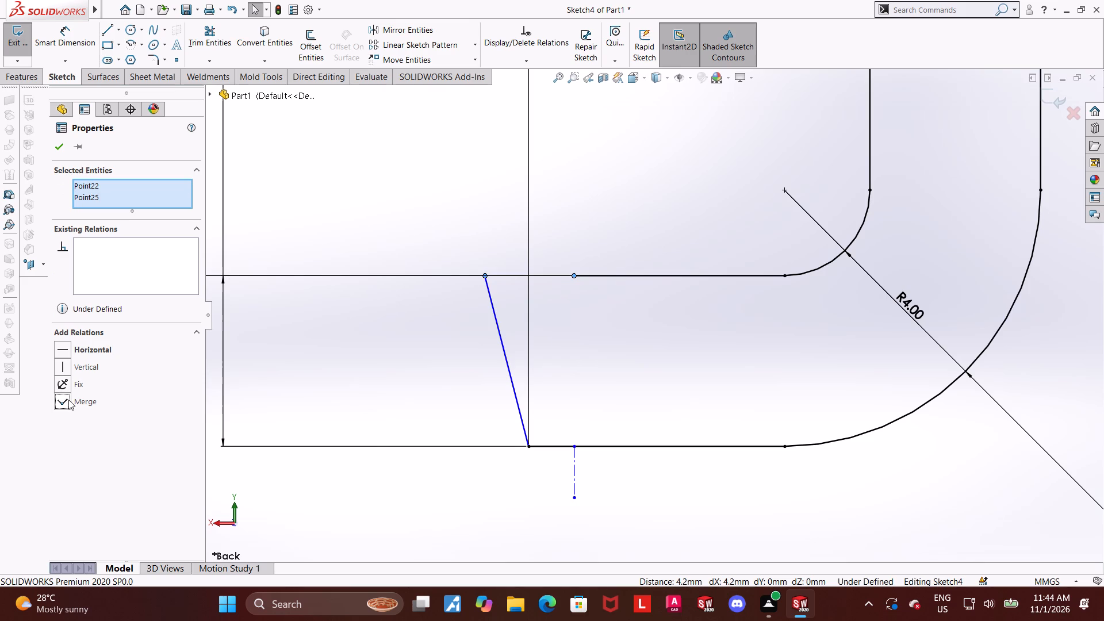
scroll(577, 351, up, 3)
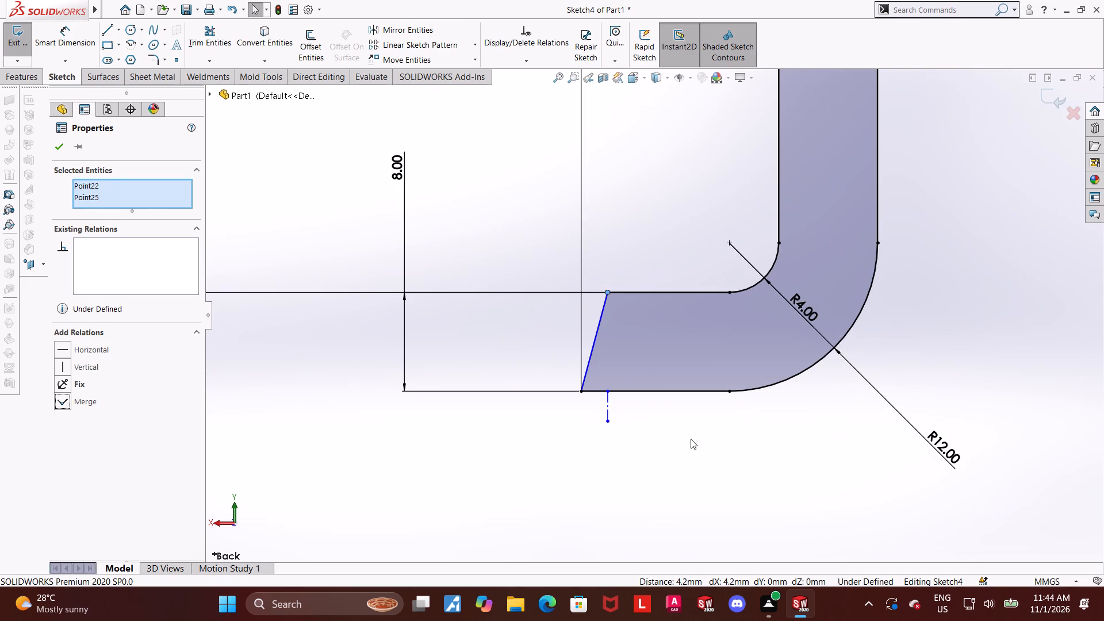
key(Escape)
drag(607, 293, 554, 296)
key(Escape)
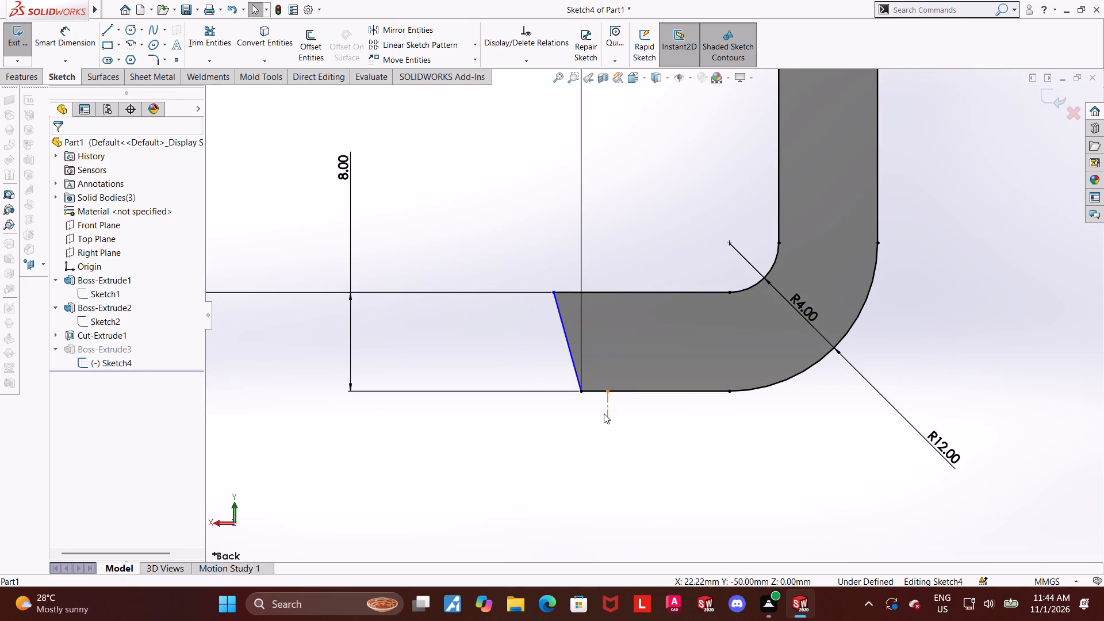
Delete the leftover centerline piece below the arm's lower edge.
right_click(607, 409)
click(653, 562)
key(Escape)
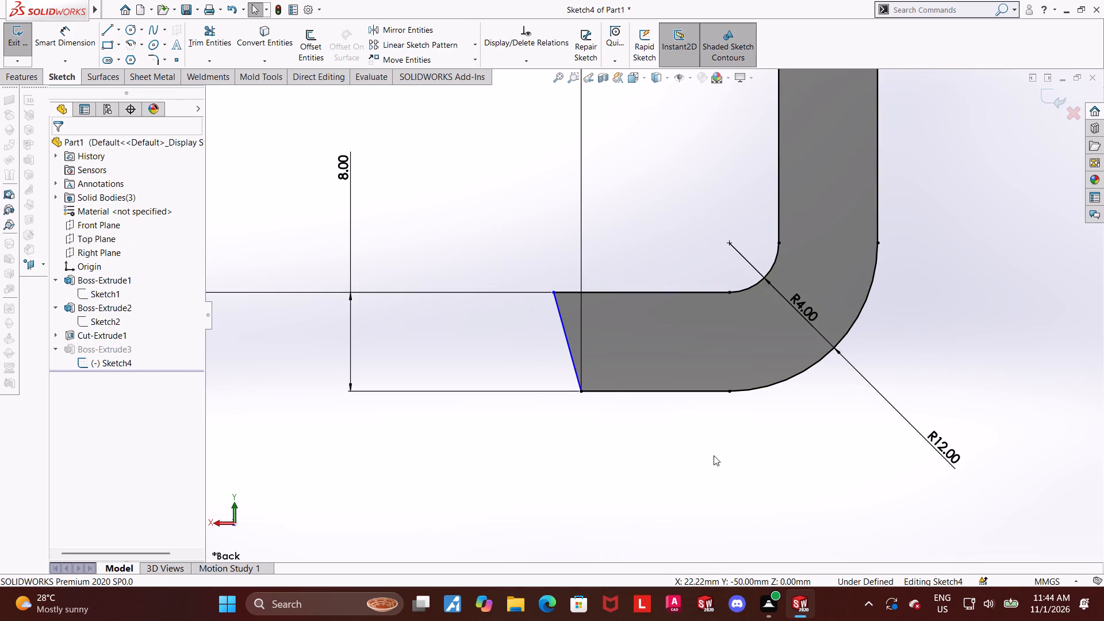
Sketch a vertical centerline about 8 mm long downward from the slanted line's upper end.
scroll(624, 320, down, 3)
click(121, 34)
click(120, 62)
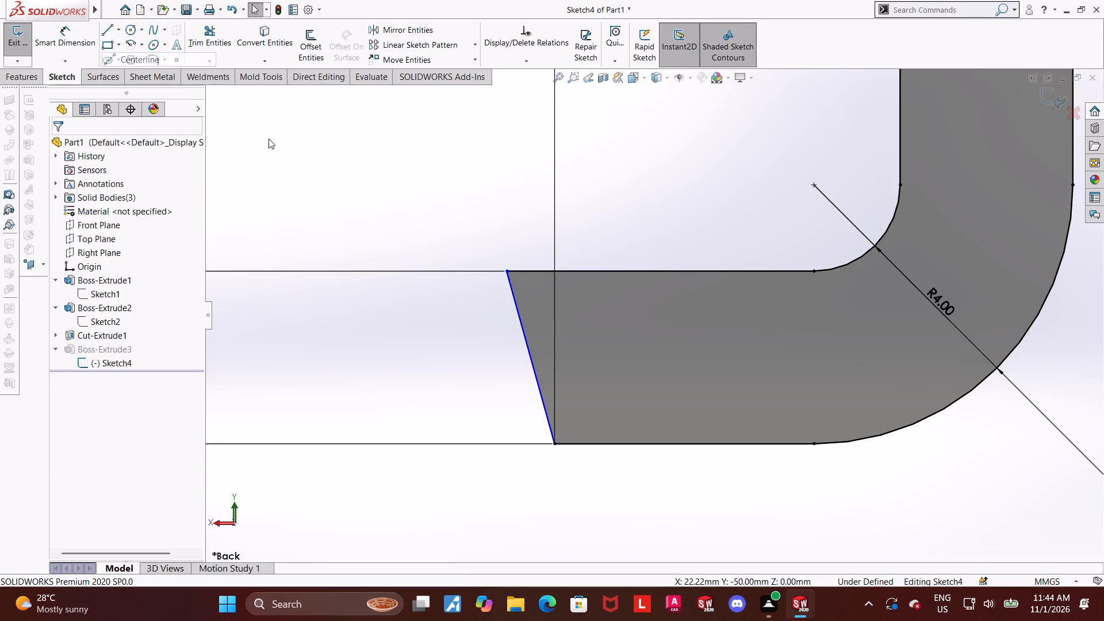
click(505, 271)
click(506, 440)
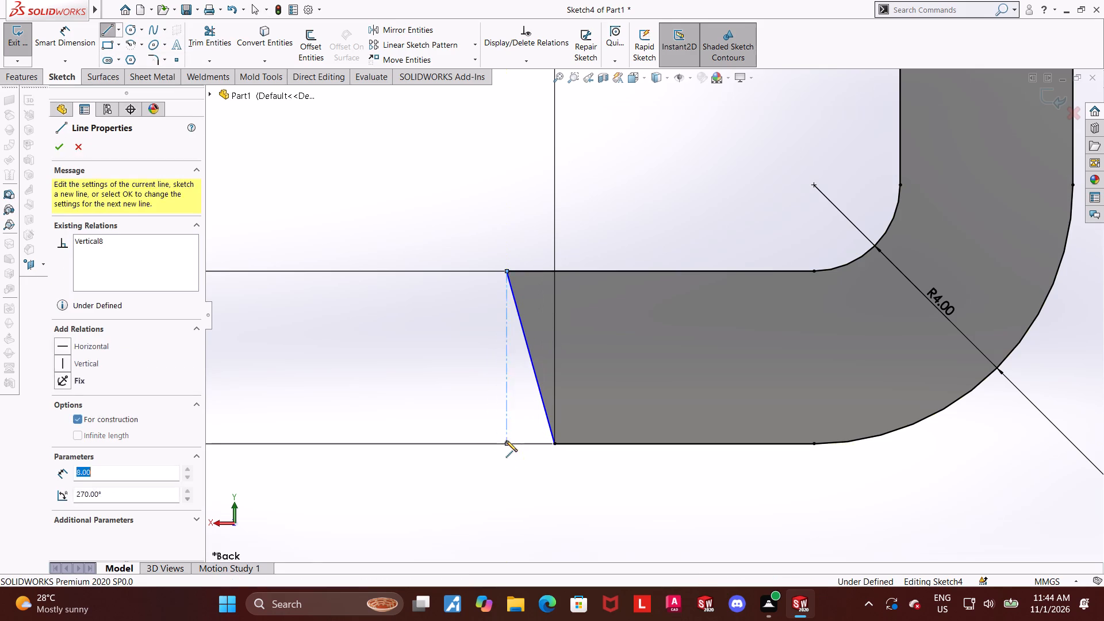
key(Escape)
key(Escape)
Dimension the angle between the vertical centerline and the slanted end line at 15 degrees.
click(90, 47)
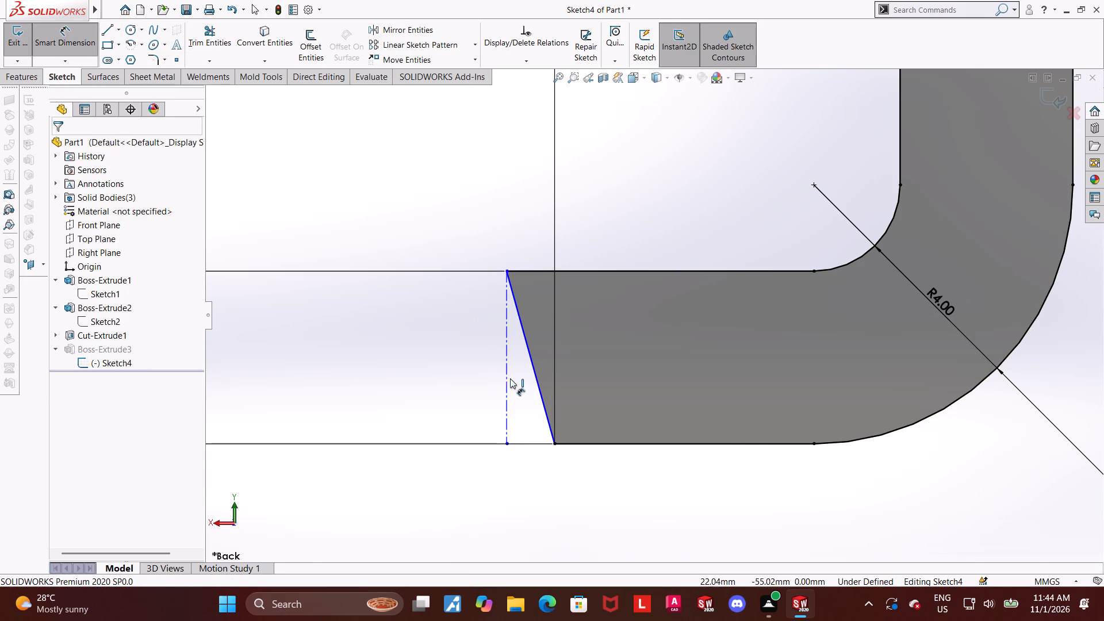
click(508, 378)
click(536, 369)
key(1)
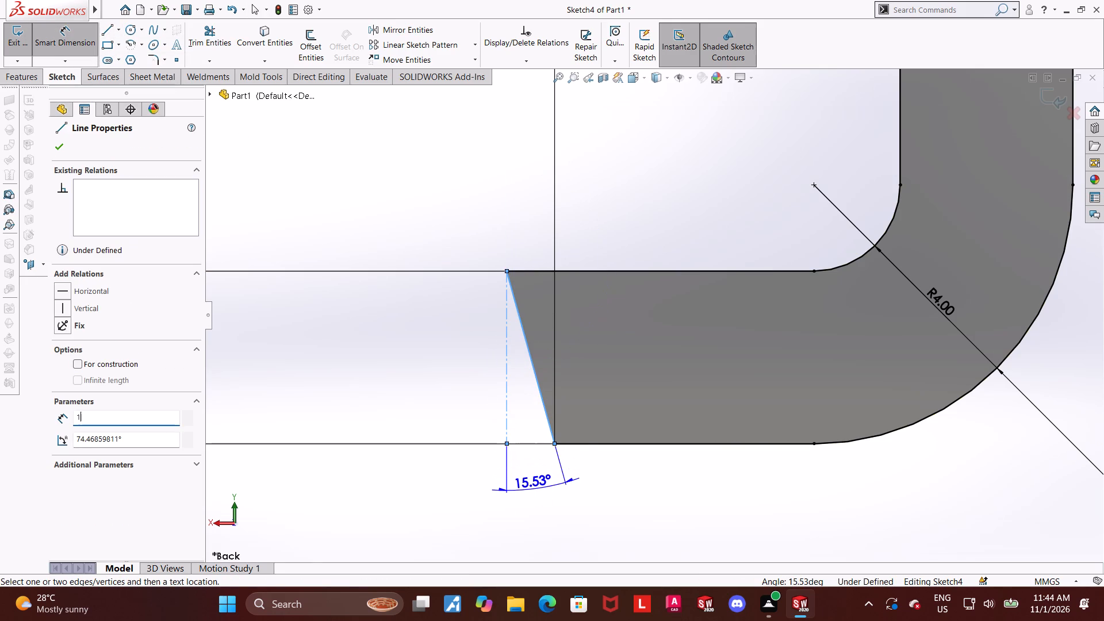
click(534, 489)
key(1)
key(5)
key(Return)
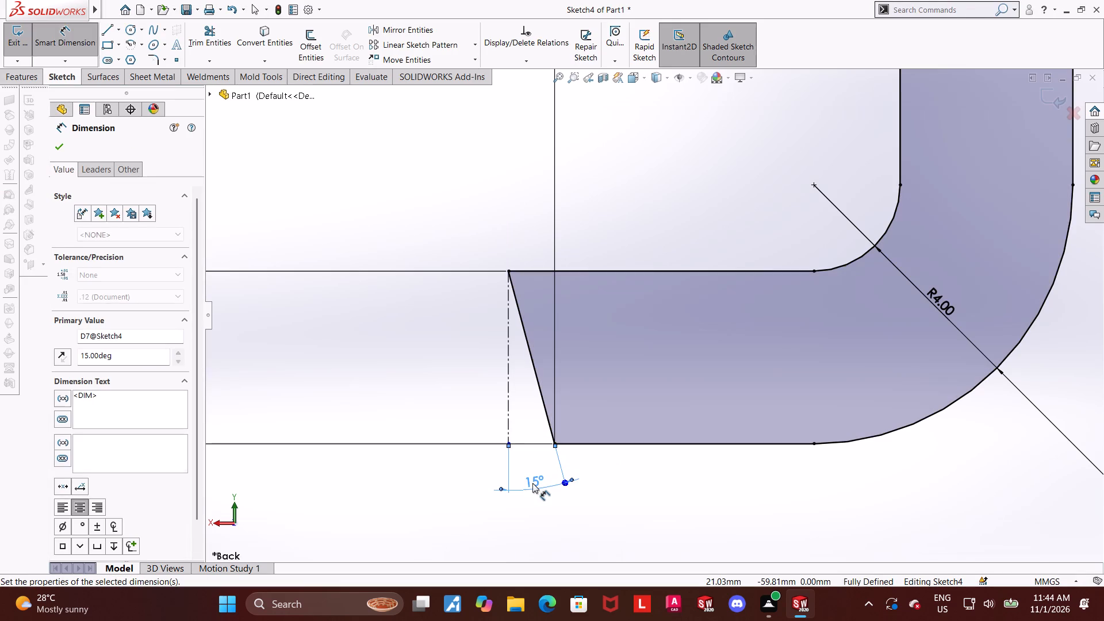
key(Escape)
key(Escape)
scroll(707, 493, up, 5)
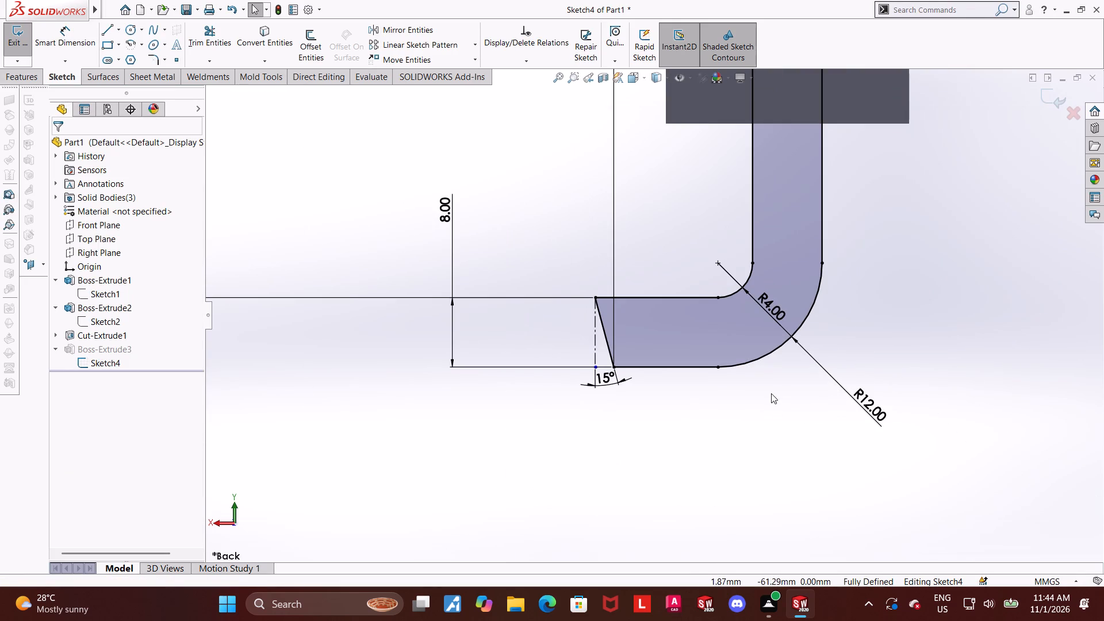
Examine the arm sketch's overall profile, dimensions and 15-degree slanted end against the half-ring body.
scroll(849, 285, up, 2)
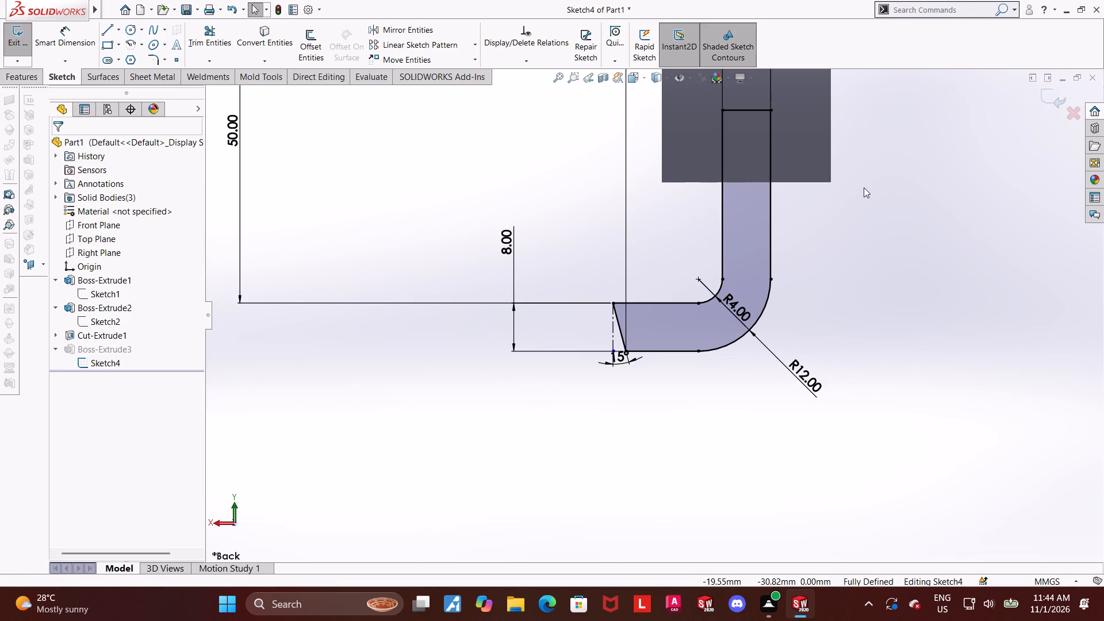
scroll(805, 187, up, 2)
scroll(762, 185, down, 2)
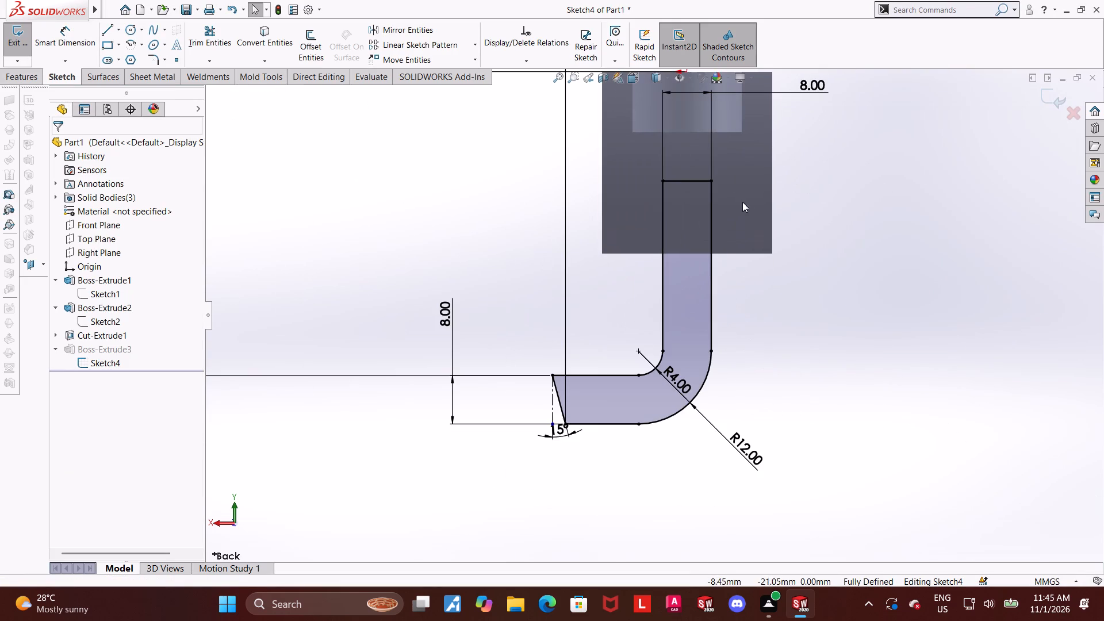
scroll(733, 263, up, 4)
scroll(783, 240, down, 1)
scroll(653, 343, down, 1)
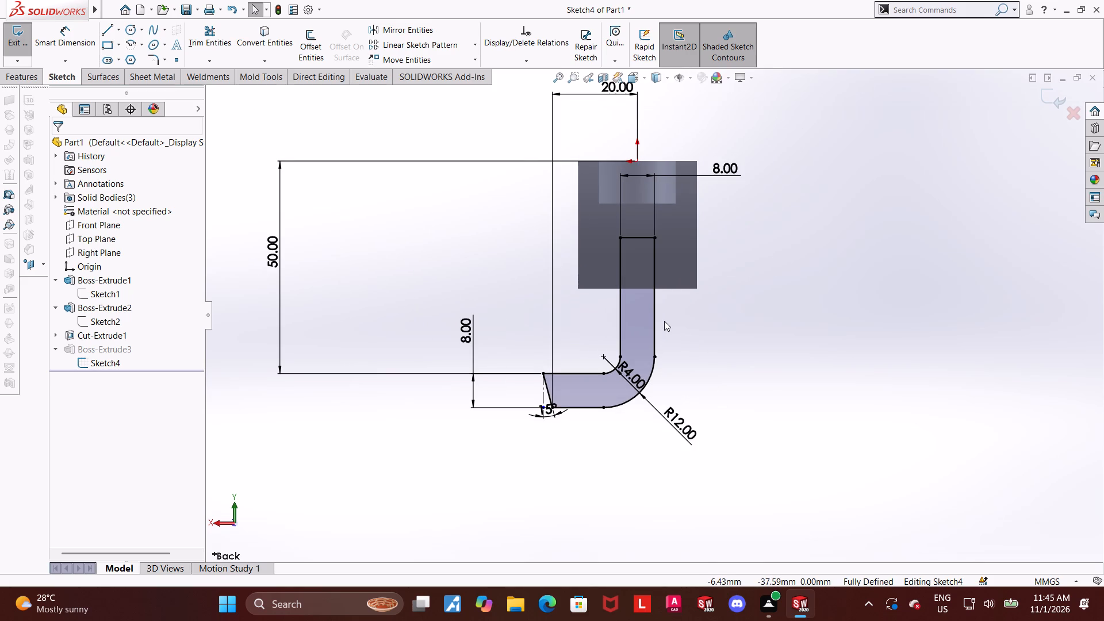
scroll(642, 322, up, 1)
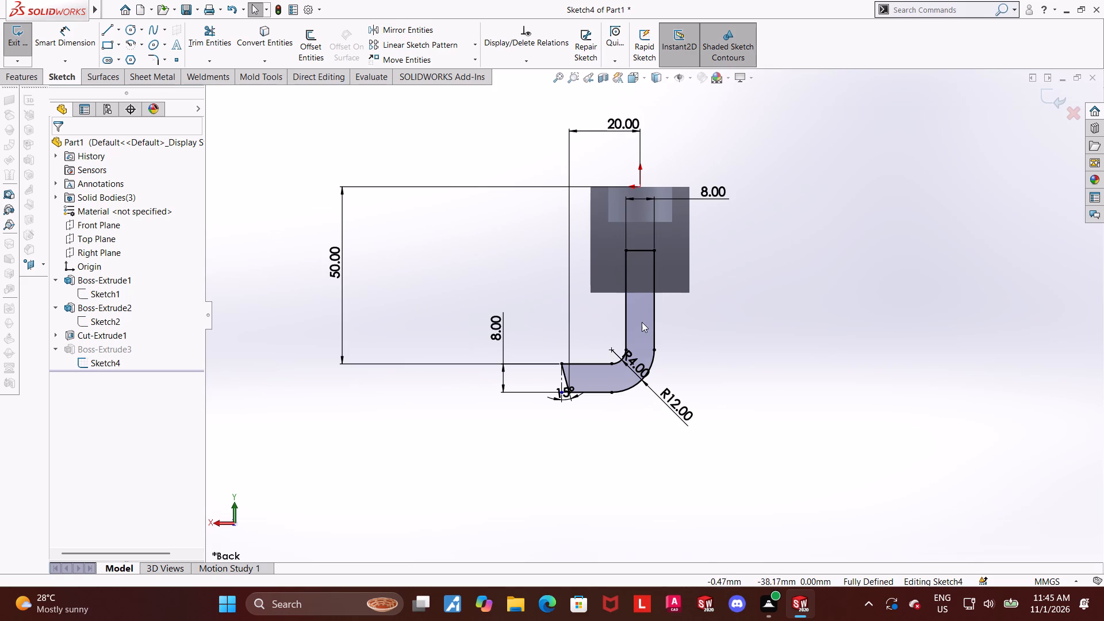
scroll(657, 353, down, 1)
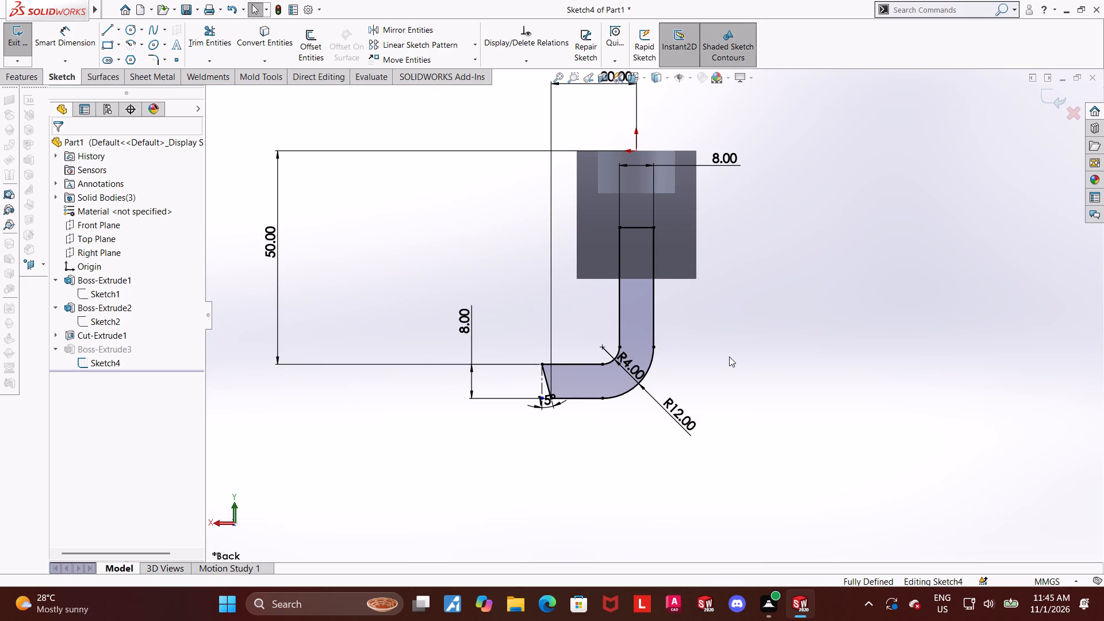
scroll(645, 378, down, 1)
scroll(700, 363, up, 4)
scroll(704, 218, down, 1)
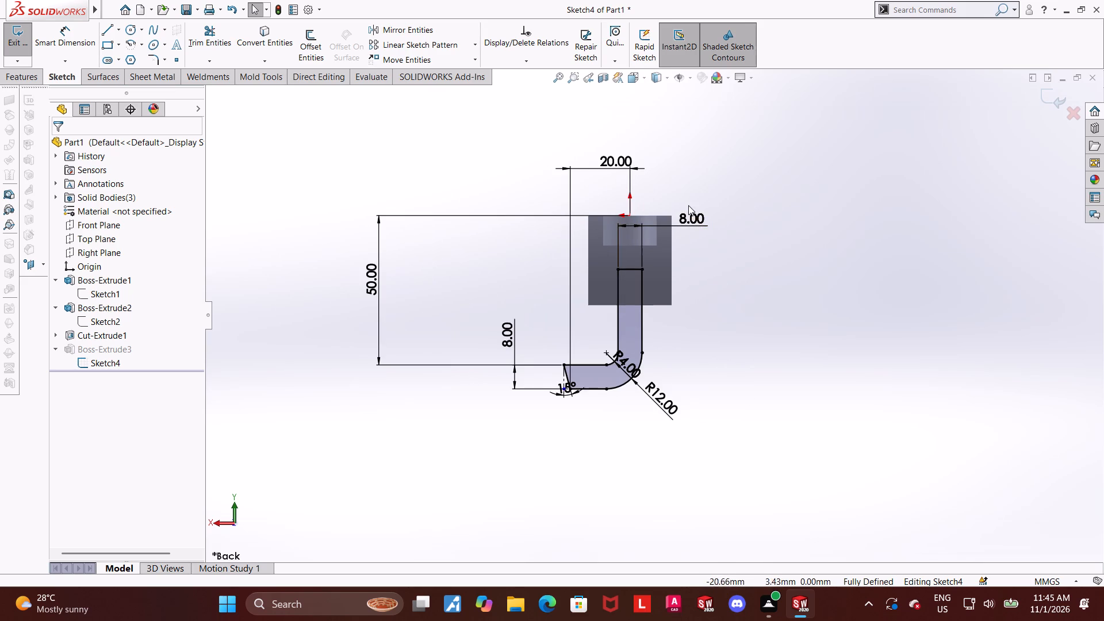
scroll(774, 434, down, 1)
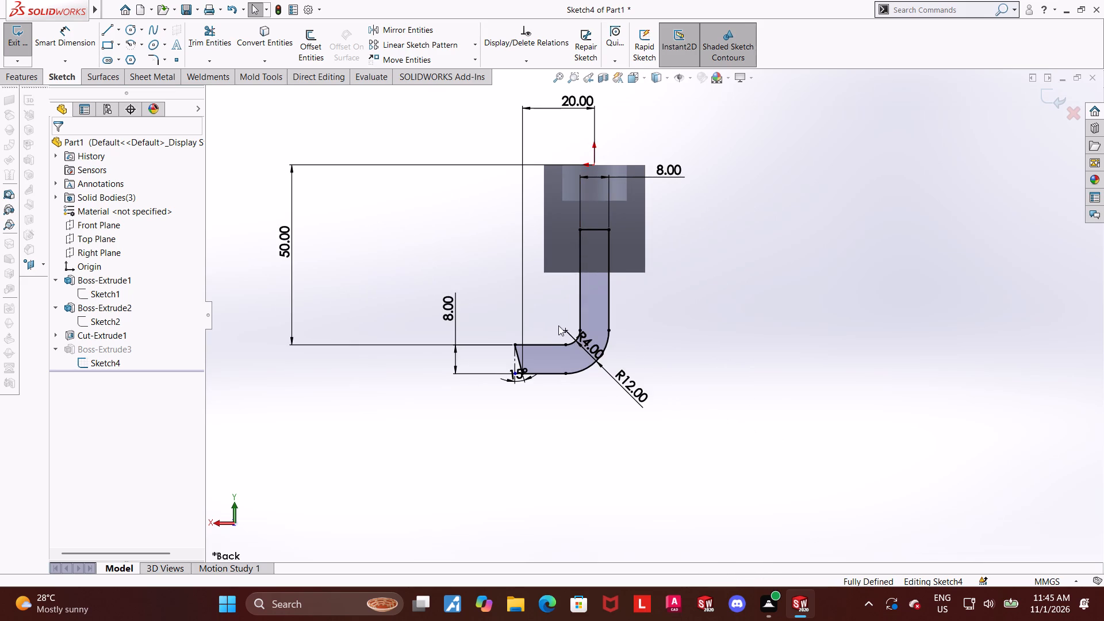
scroll(558, 324, down, 2)
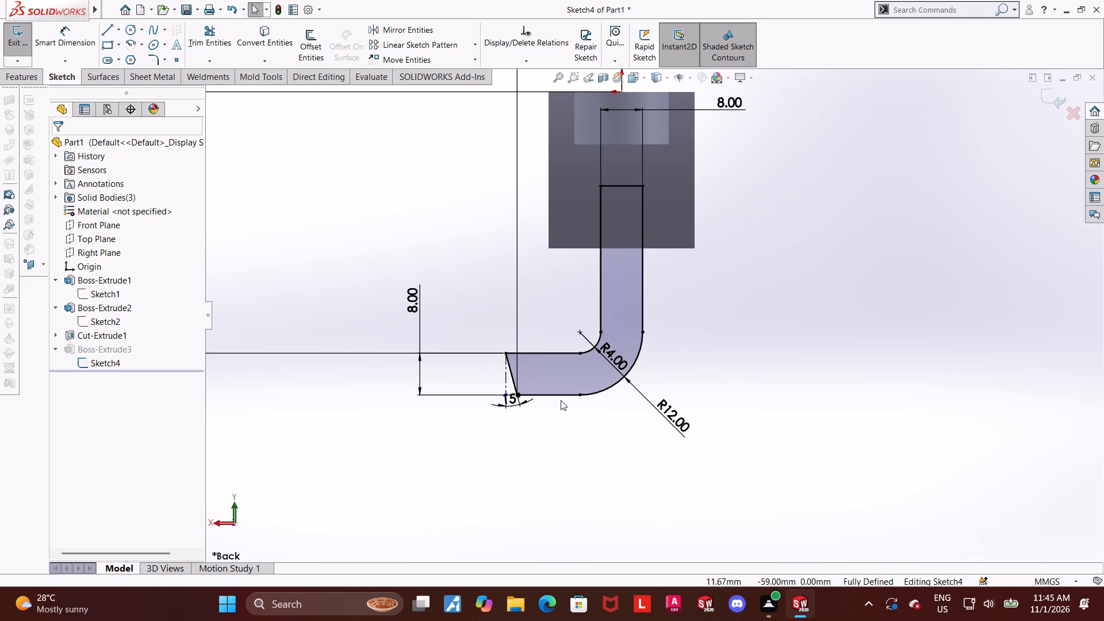
scroll(599, 365, down, 1)
scroll(597, 361, up, 2)
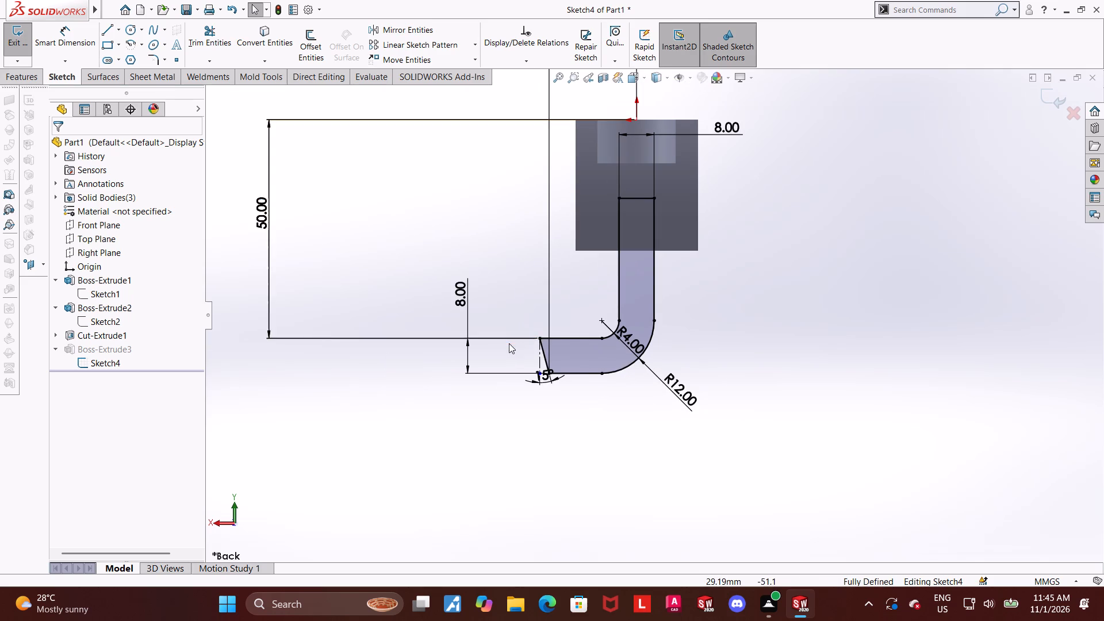
scroll(647, 289, up, 2)
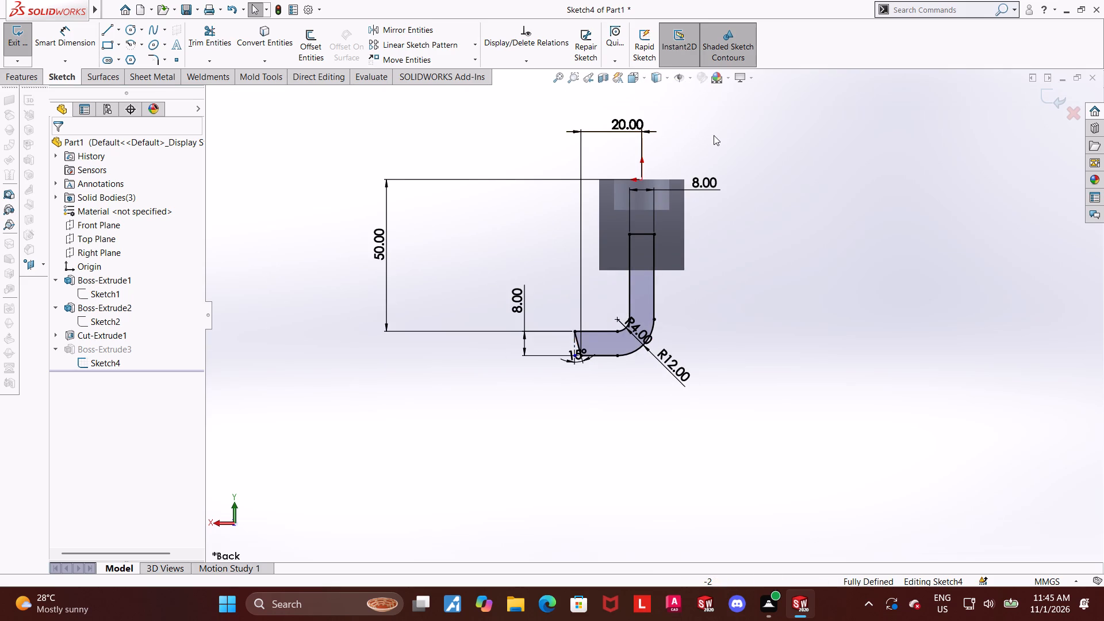
scroll(711, 135, down, 1)
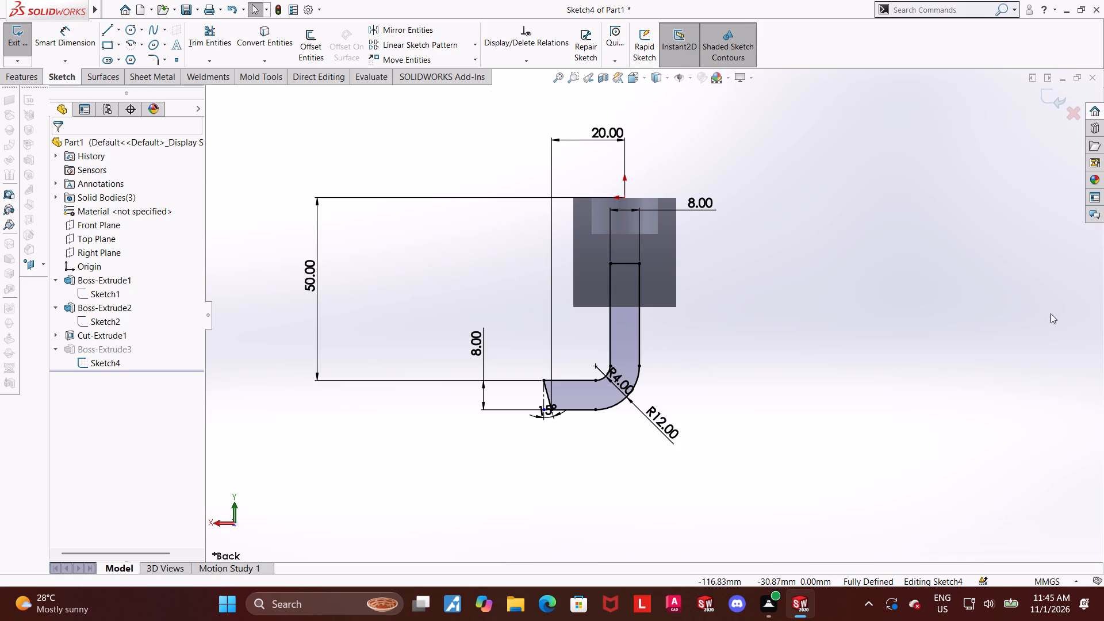
scroll(1050, 315, down, 1)
scroll(860, 266, up, 2)
scroll(616, 255, down, 1)
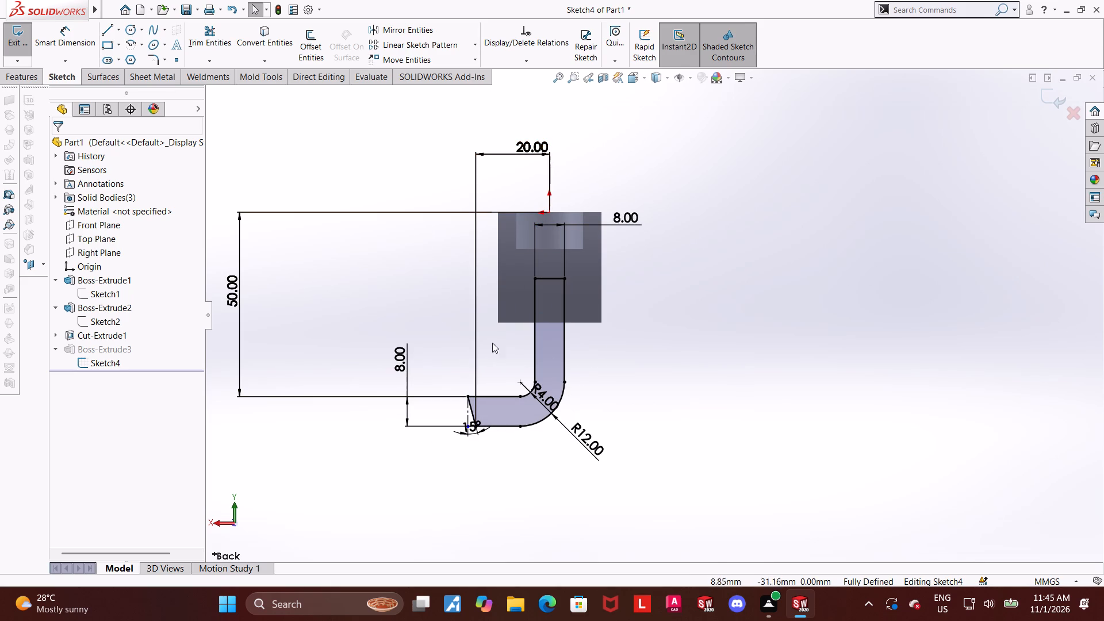
scroll(550, 362, down, 1)
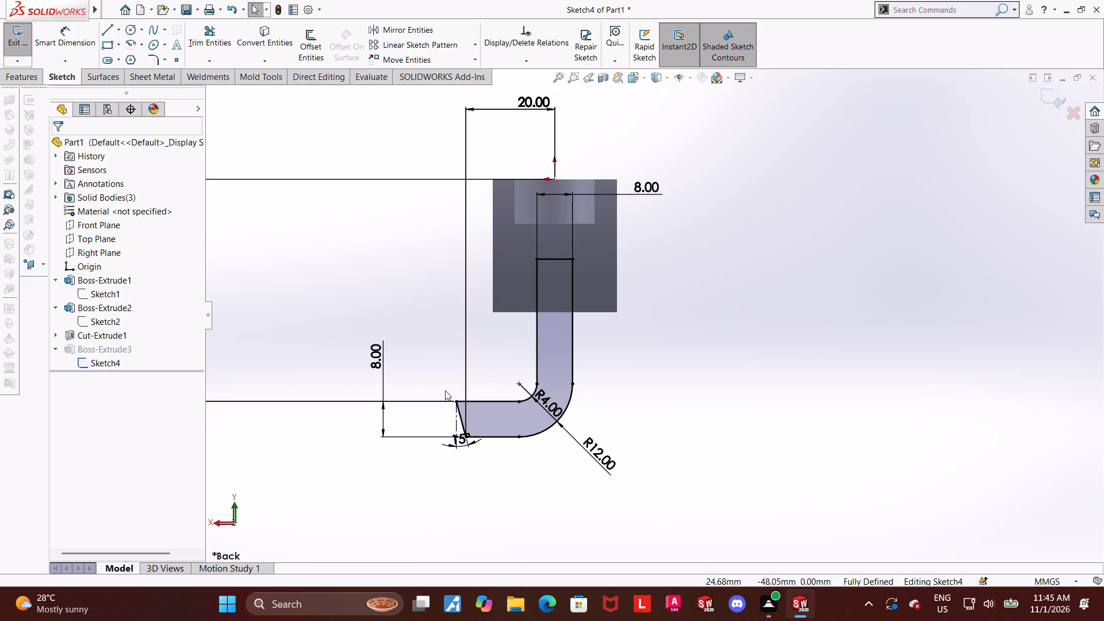
Exit the edited arm sketch to rebuild the extruded arm, and inspect its slanted end in 3D.
middle_drag(438, 378, 480, 388)
click(1042, 99)
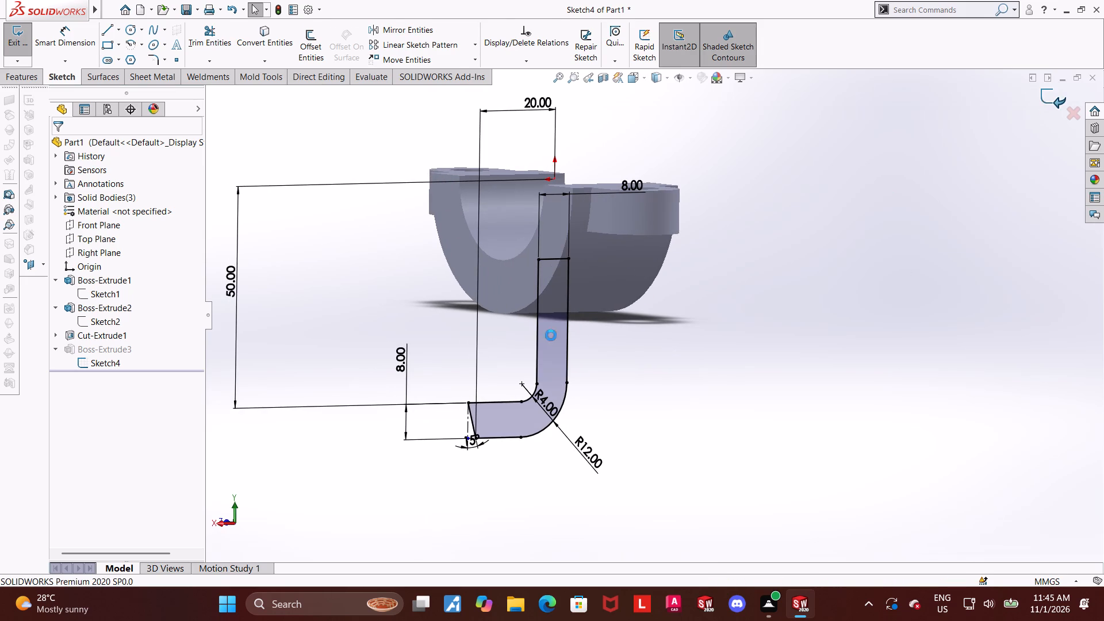
middle_drag(465, 454, 478, 448)
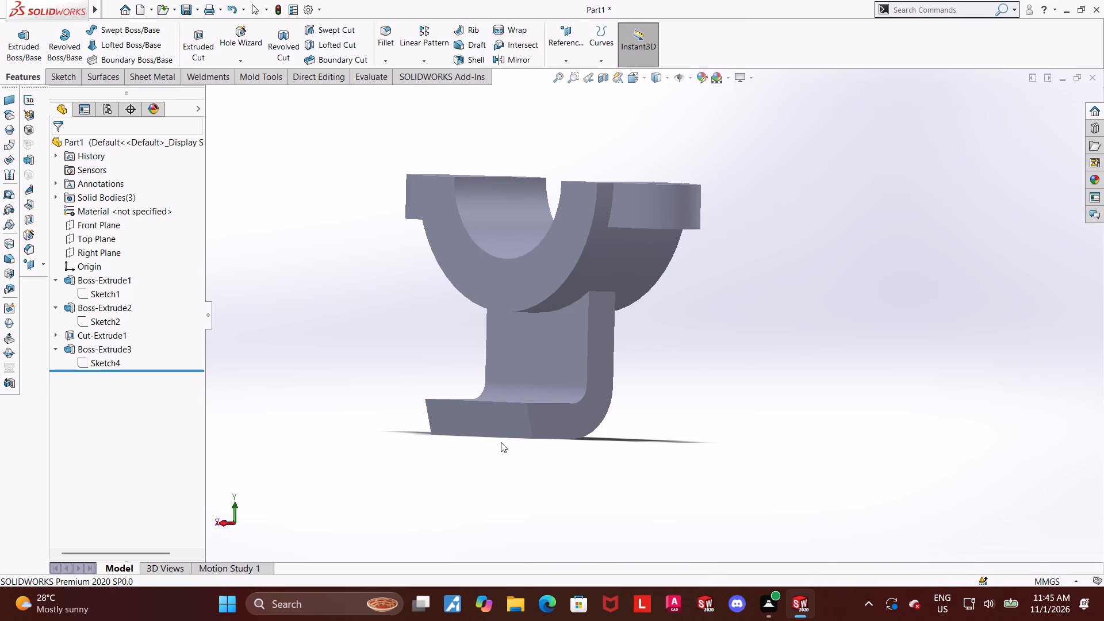
middle_drag(496, 442, 504, 440)
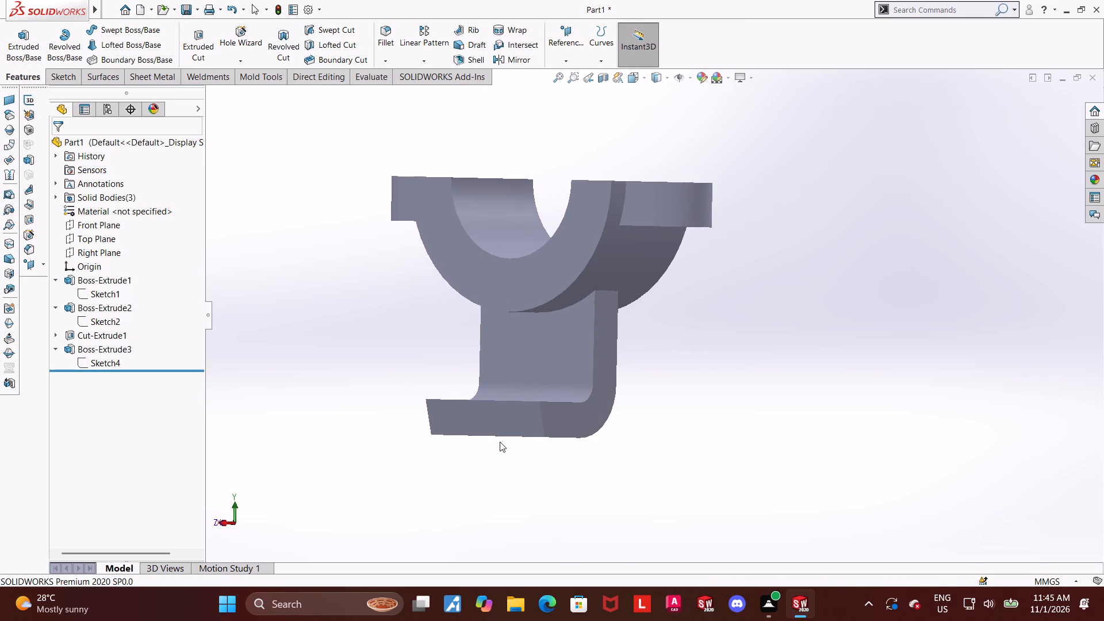
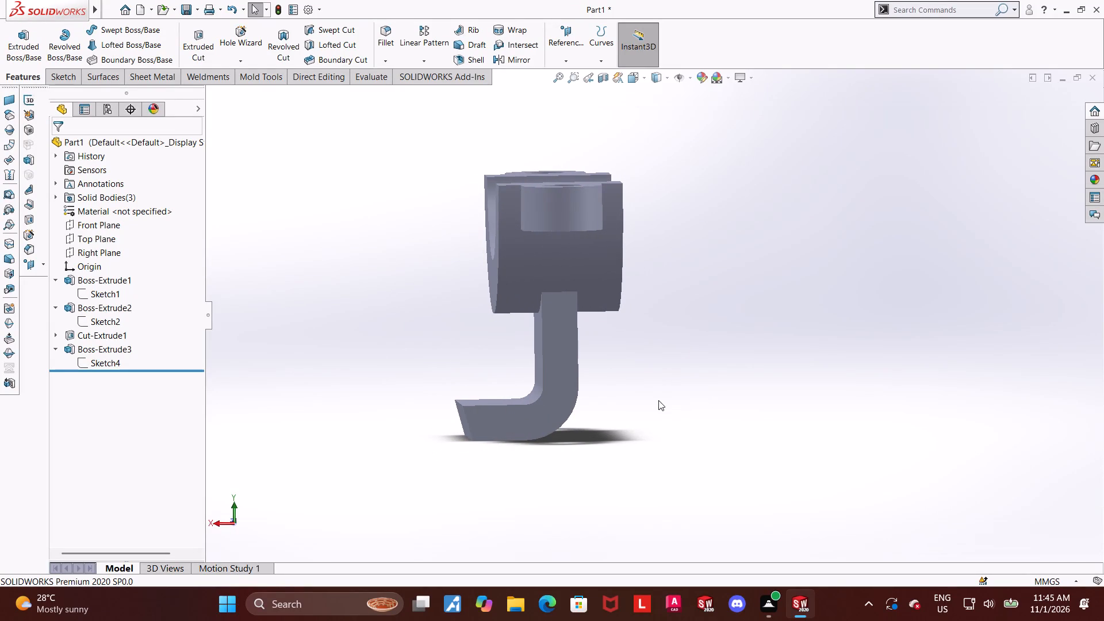
Change the model's display style to Shaded With Edges.
middle_drag(561, 409, 615, 404)
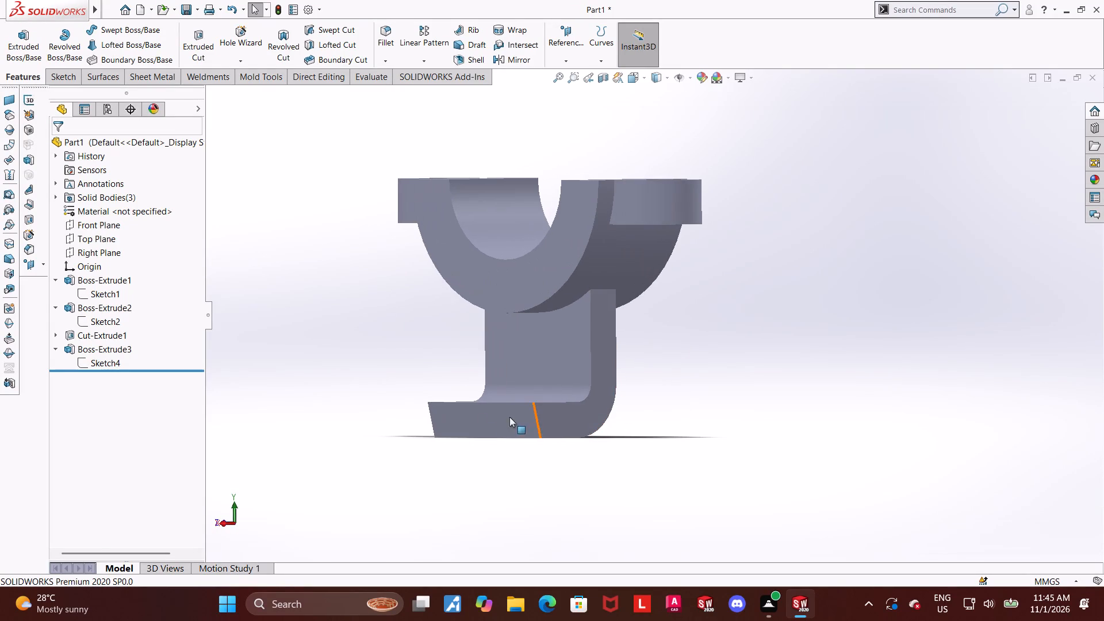
click(477, 416)
click(750, 340)
click(657, 79)
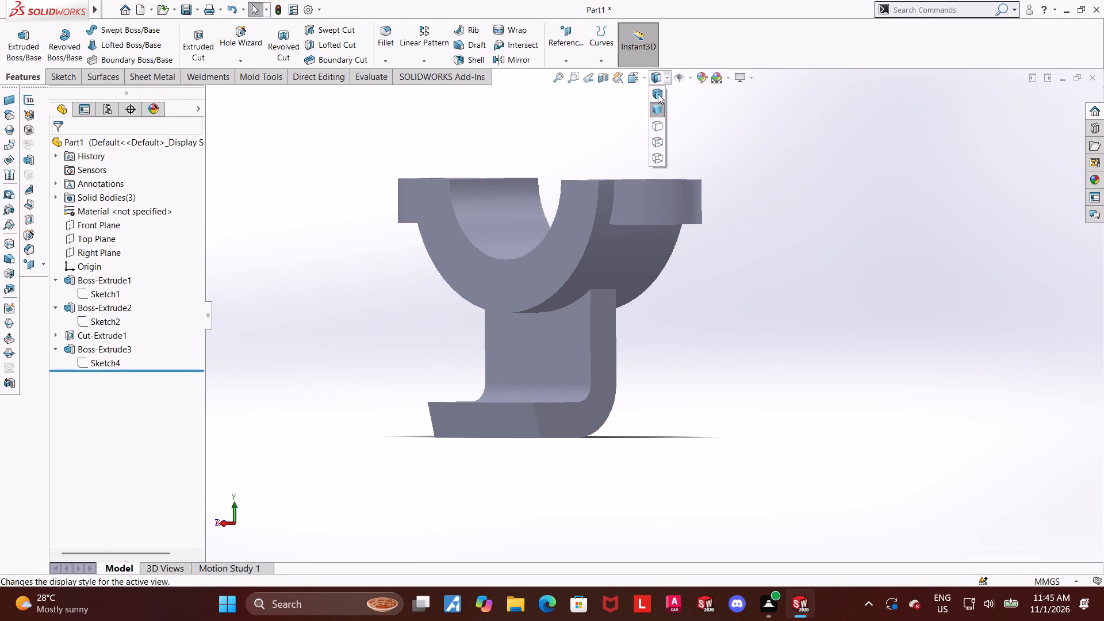
click(658, 94)
Open a new sketch on the arm's slanted end face and orient the view normal to it.
scroll(672, 483, up, 2)
scroll(593, 388, down, 3)
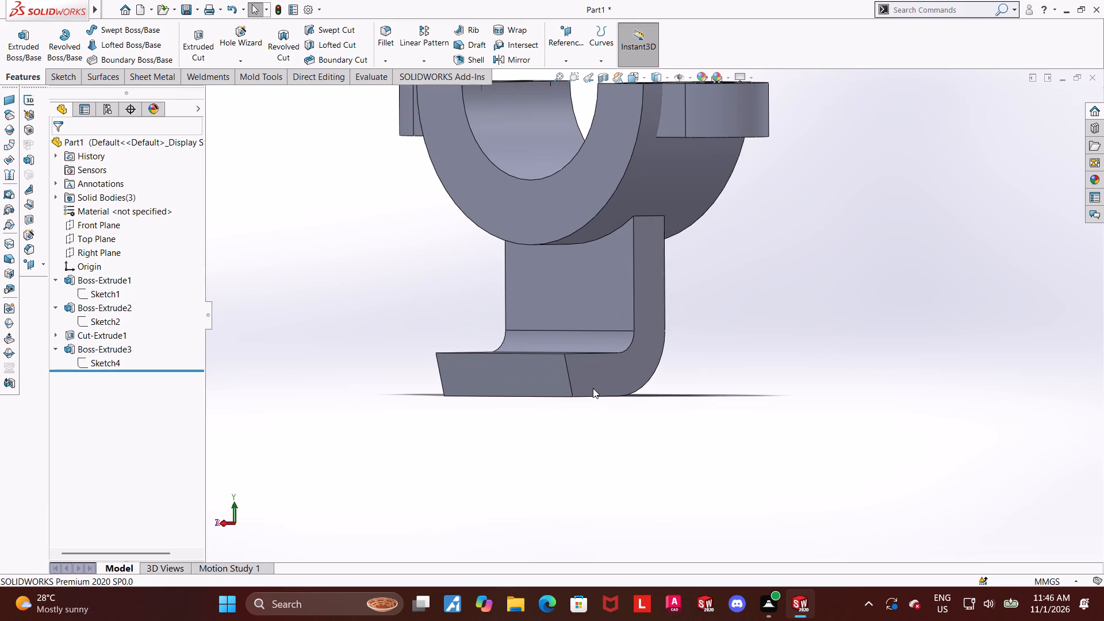
middle_drag(600, 402, 626, 407)
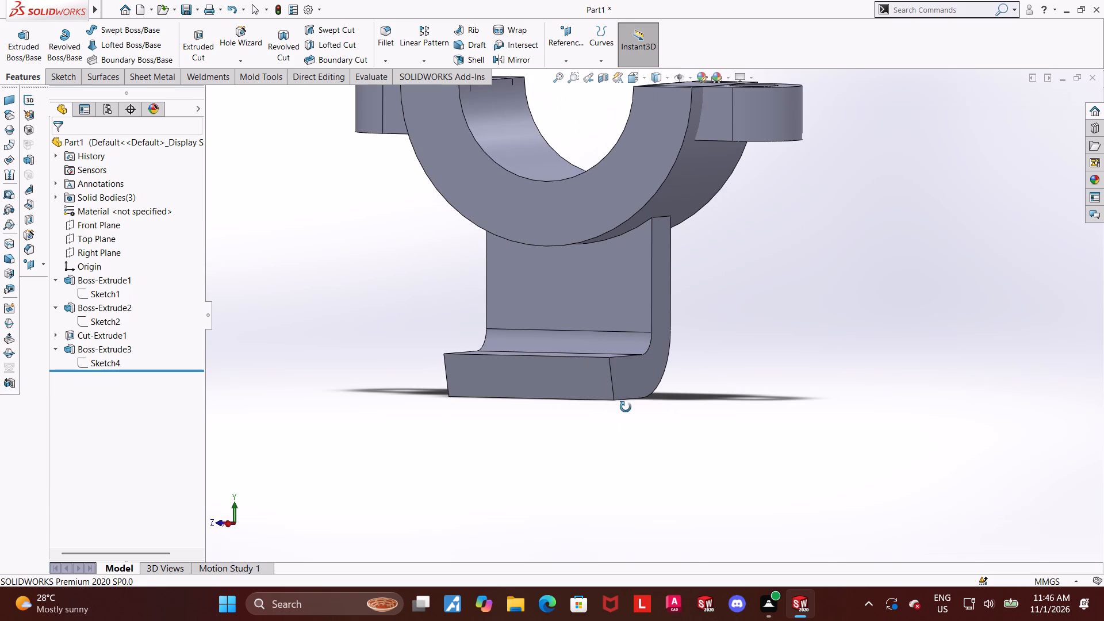
middle_drag(626, 407, 630, 407)
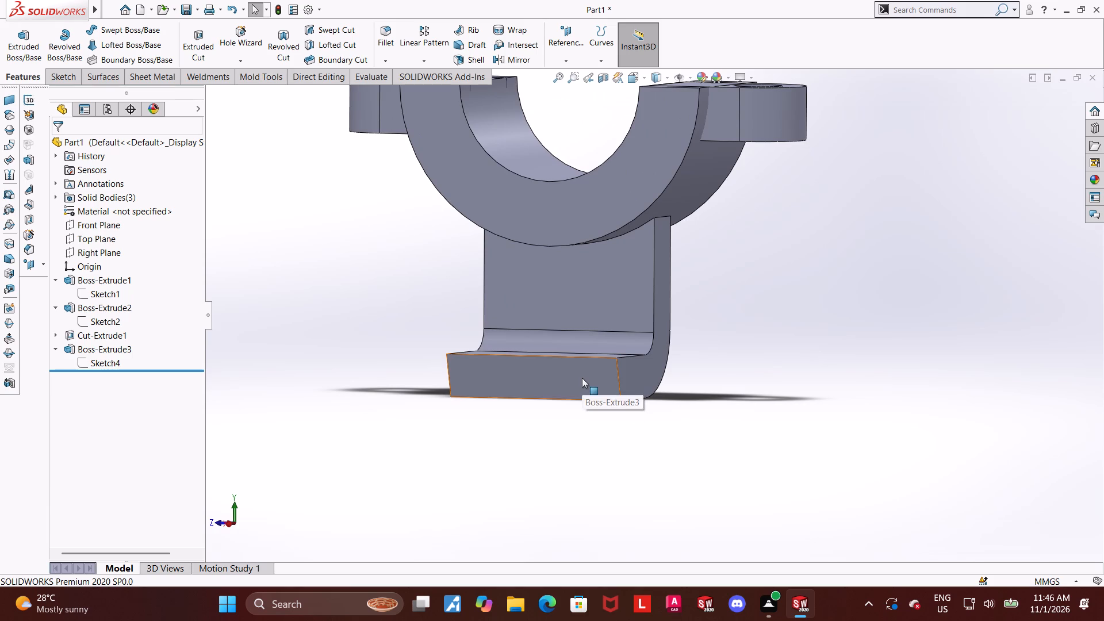
click(582, 378)
click(630, 343)
click(112, 381)
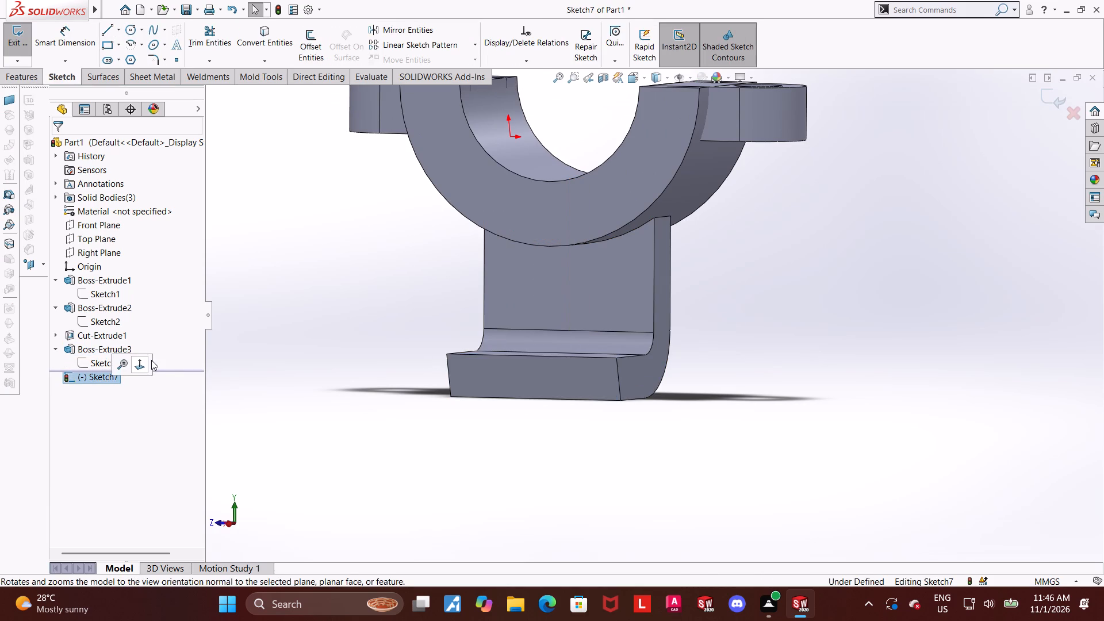
click(140, 365)
scroll(792, 458, down, 1)
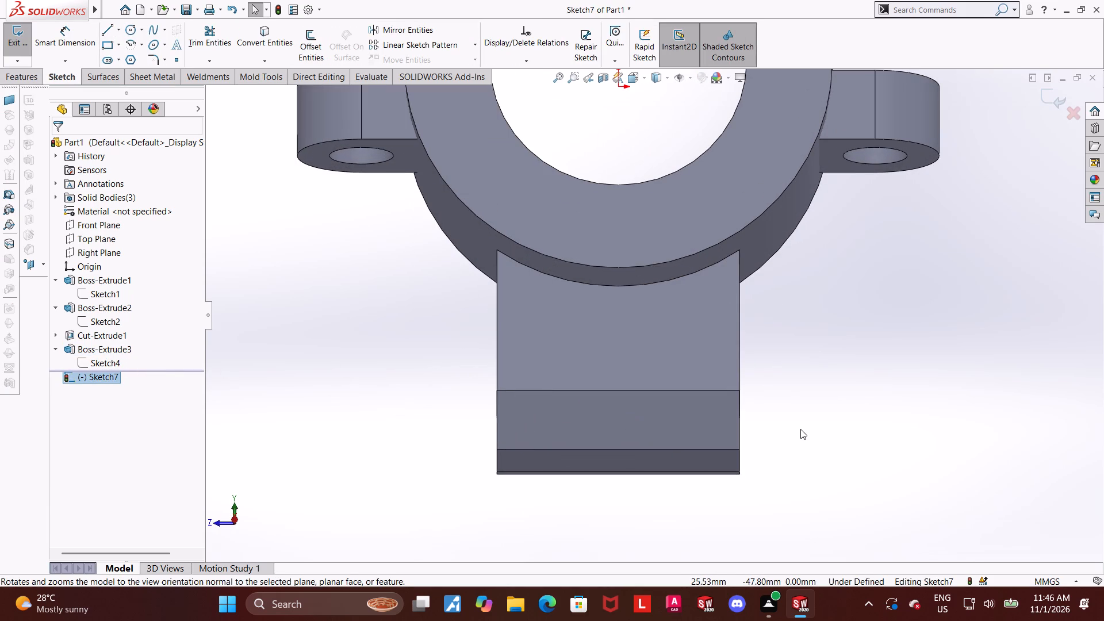
scroll(788, 433, down, 1)
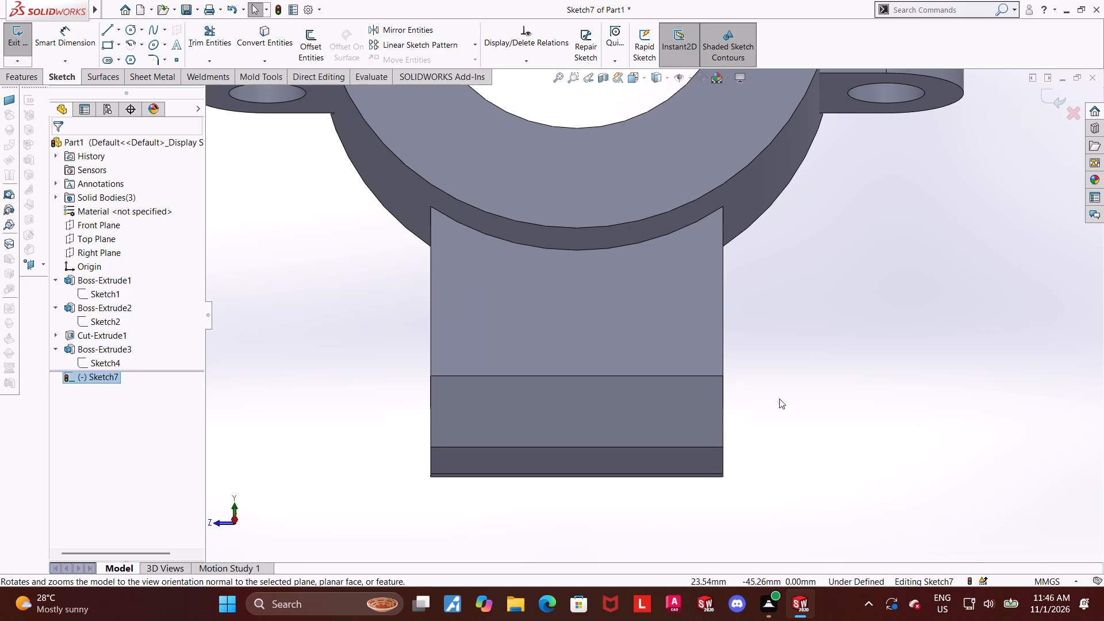
scroll(703, 420, down, 1)
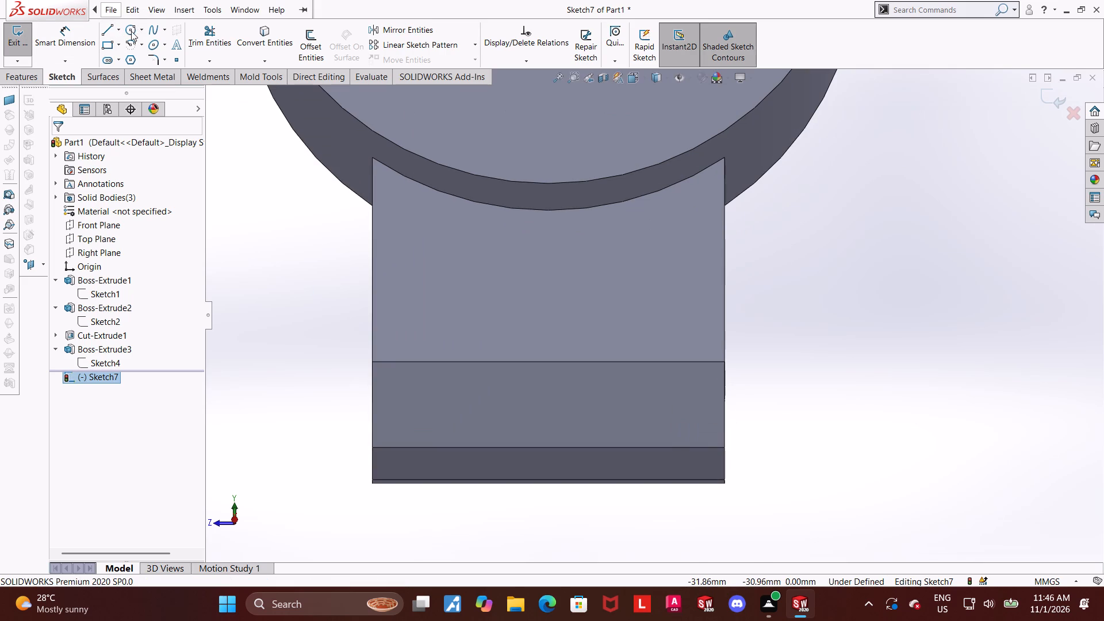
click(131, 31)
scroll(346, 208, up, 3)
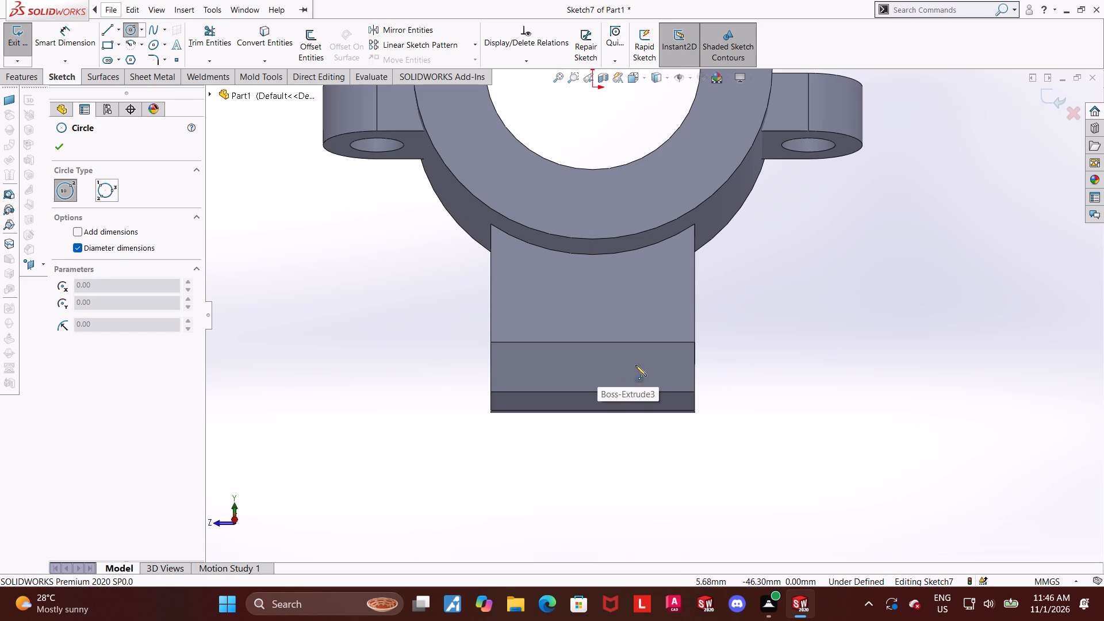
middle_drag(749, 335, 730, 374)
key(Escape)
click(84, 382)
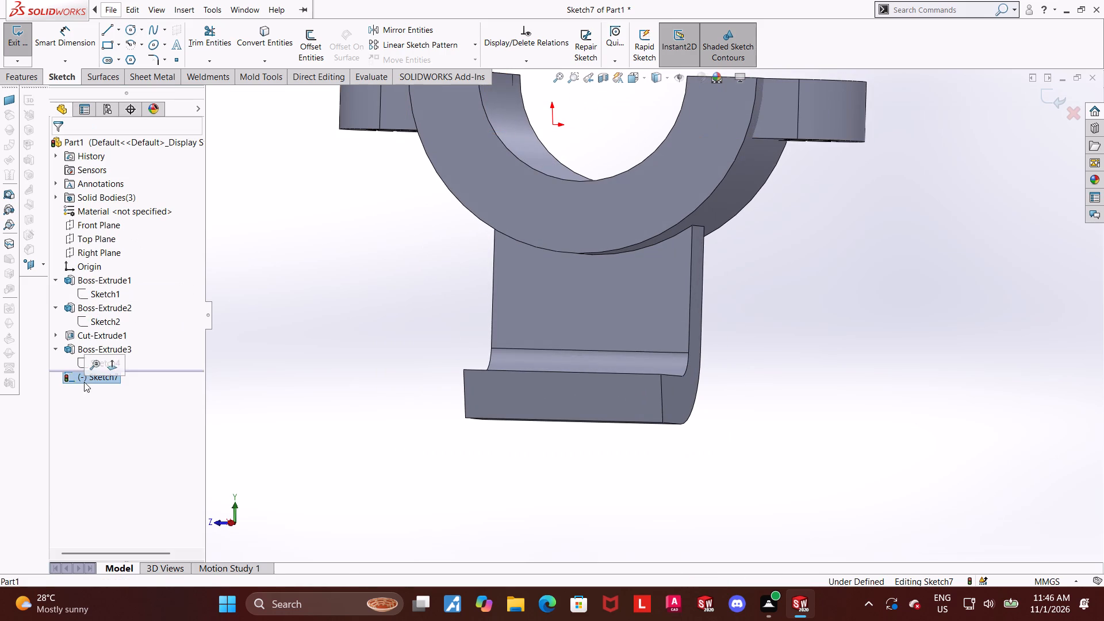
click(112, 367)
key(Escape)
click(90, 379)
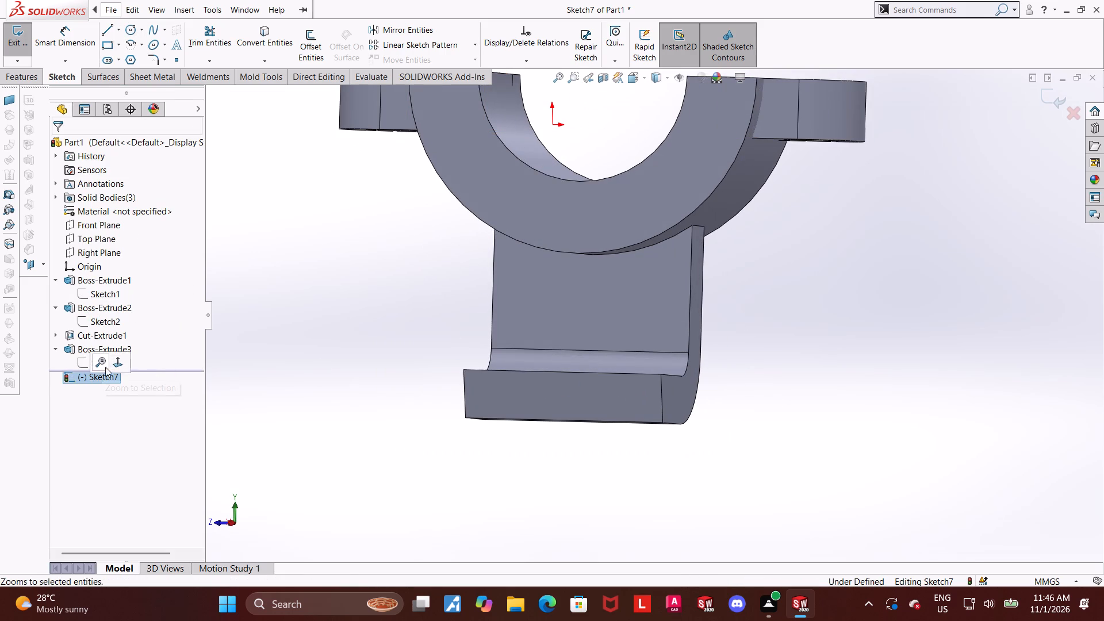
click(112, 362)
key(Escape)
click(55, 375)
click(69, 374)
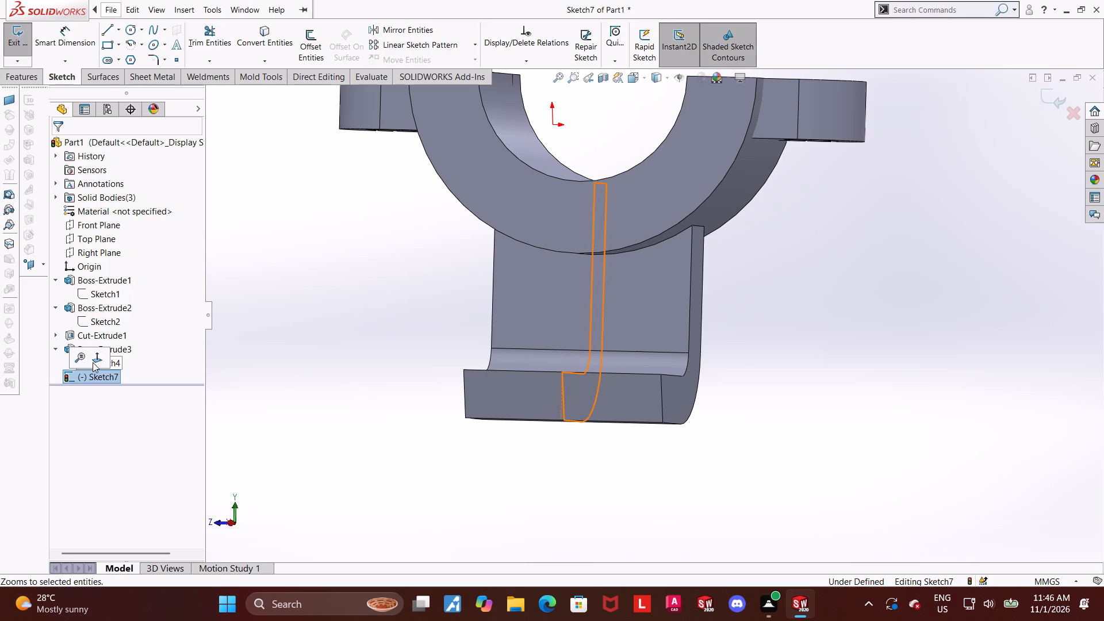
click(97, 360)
Sketch a circle about 37 mm in diameter on the slanted end face, centered about 46 mm directly below the origin.
scroll(777, 444, down, 2)
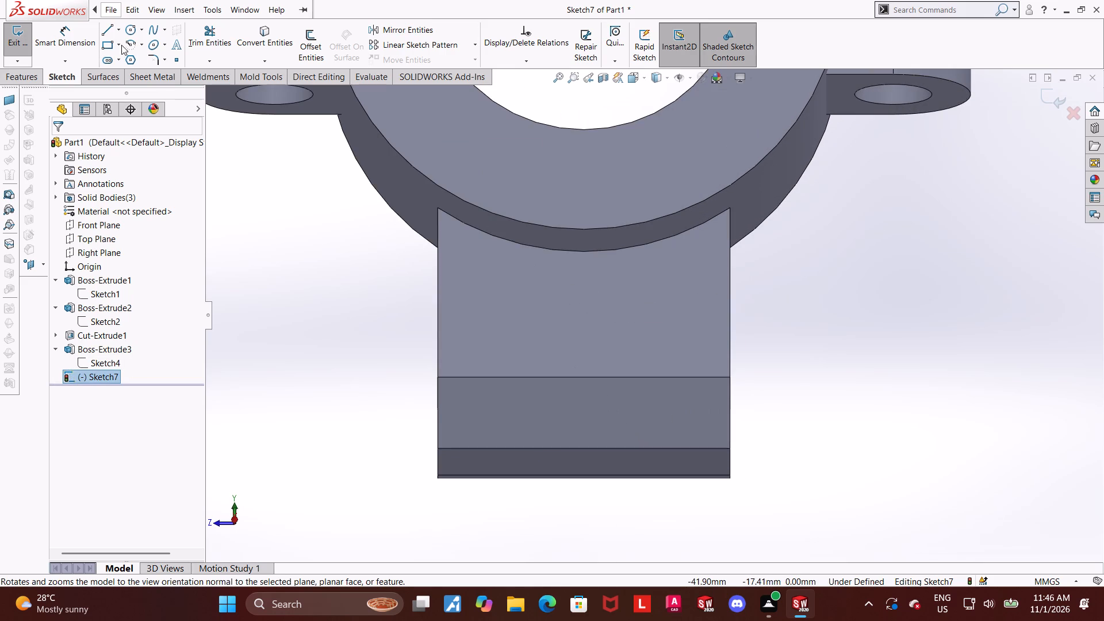
click(133, 25)
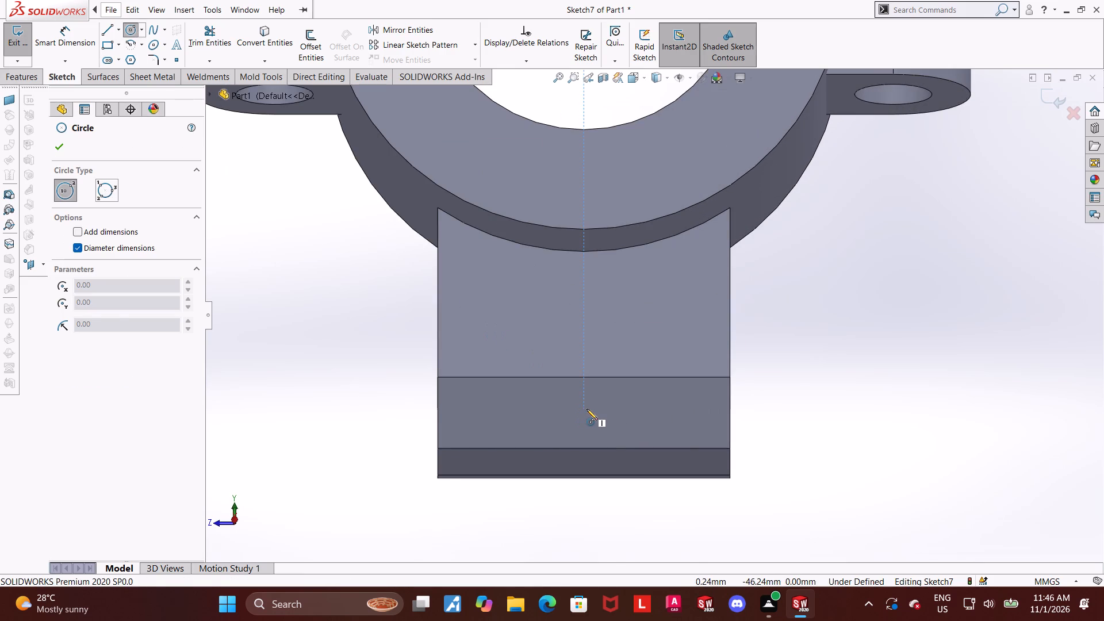
click(586, 409)
click(738, 373)
key(Escape)
scroll(735, 375, up, 4)
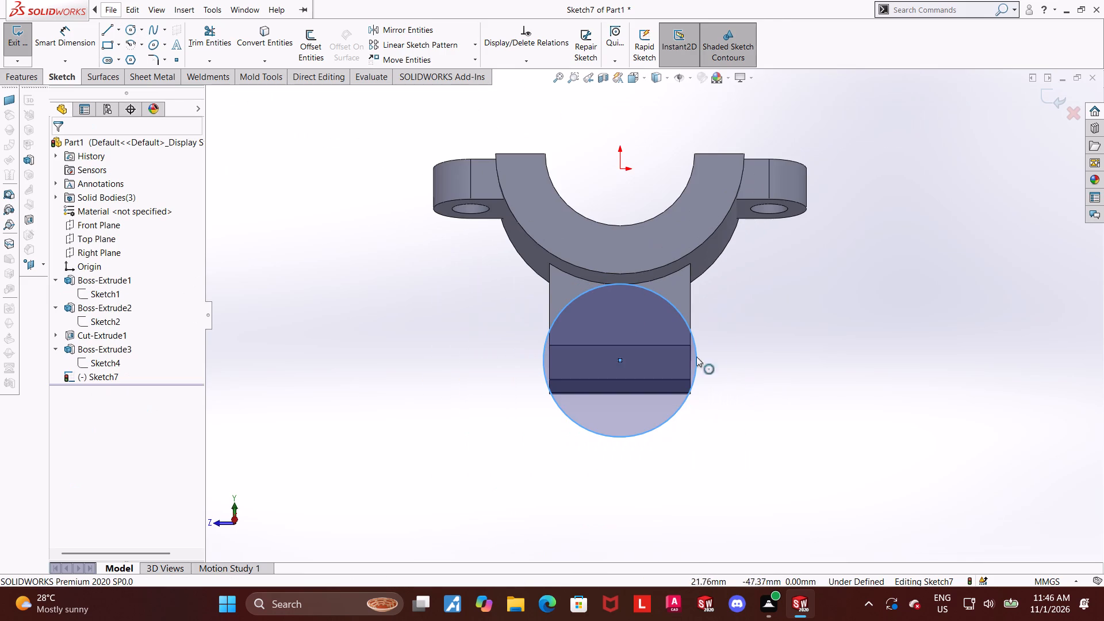
Dimension the circle's diameter at 50 mm.
click(82, 35)
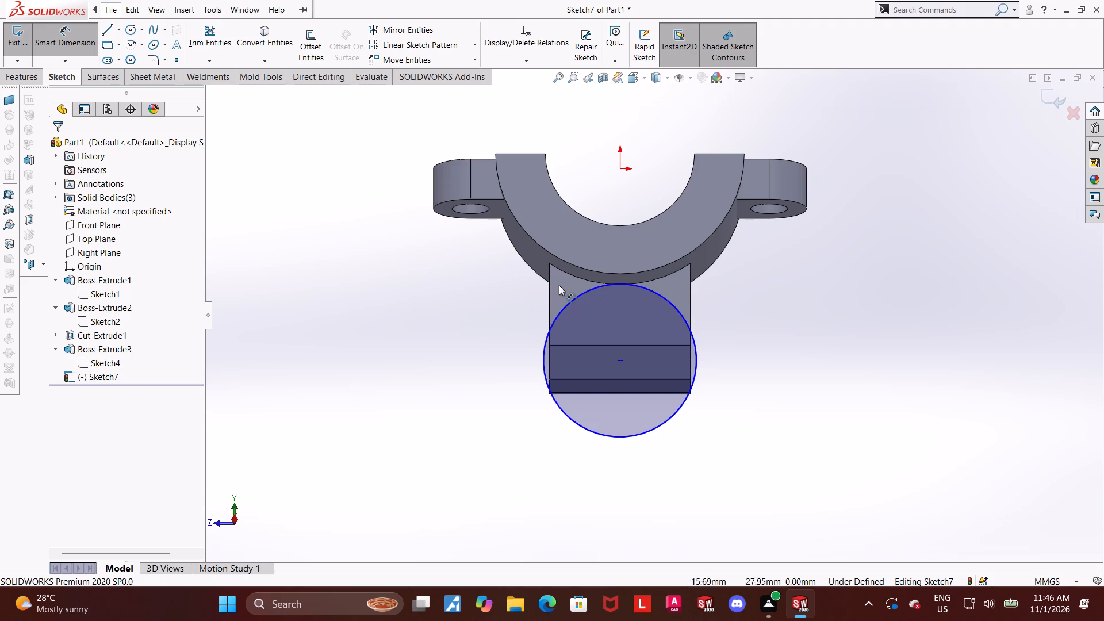
click(681, 315)
click(747, 290)
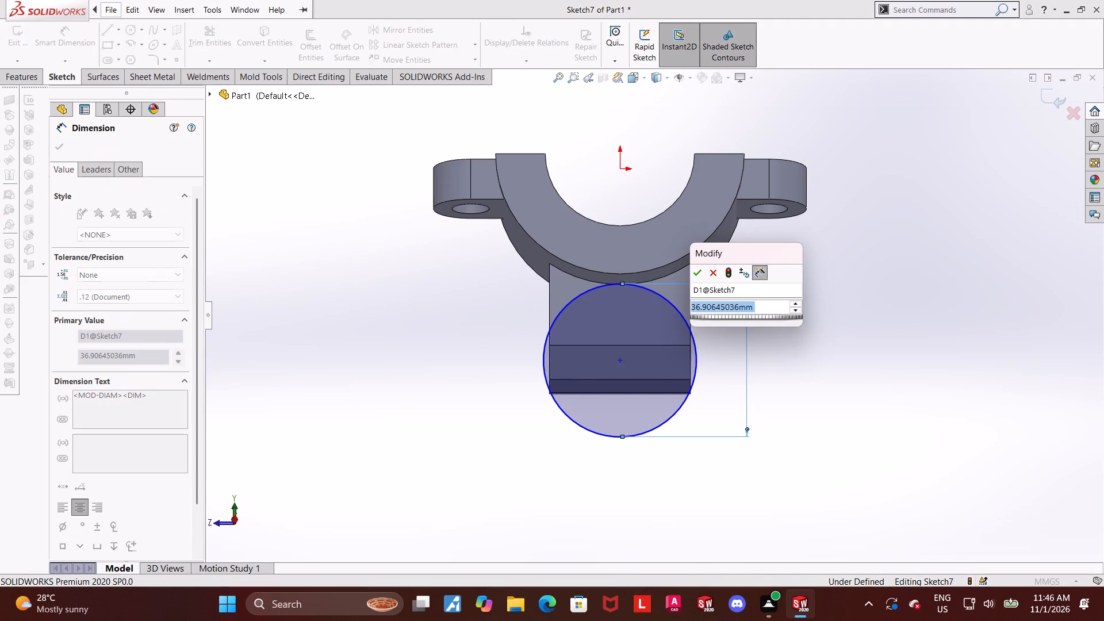
text(50)
key(Return)
key(Escape)
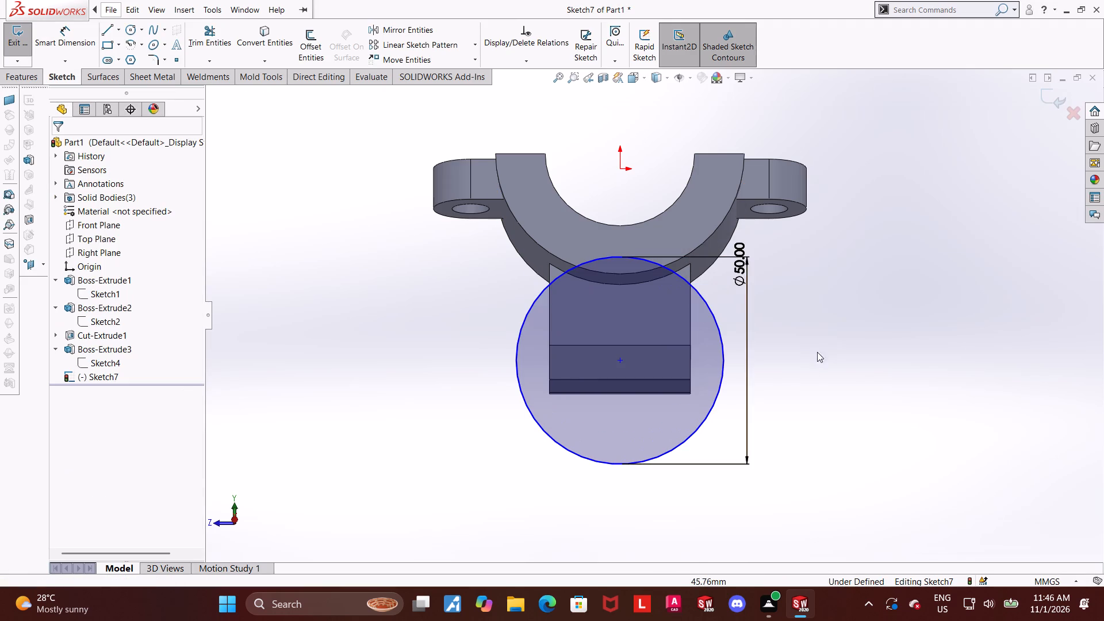
Set the circle's diameter to 40 mm.
click(831, 359)
double_click(741, 274)
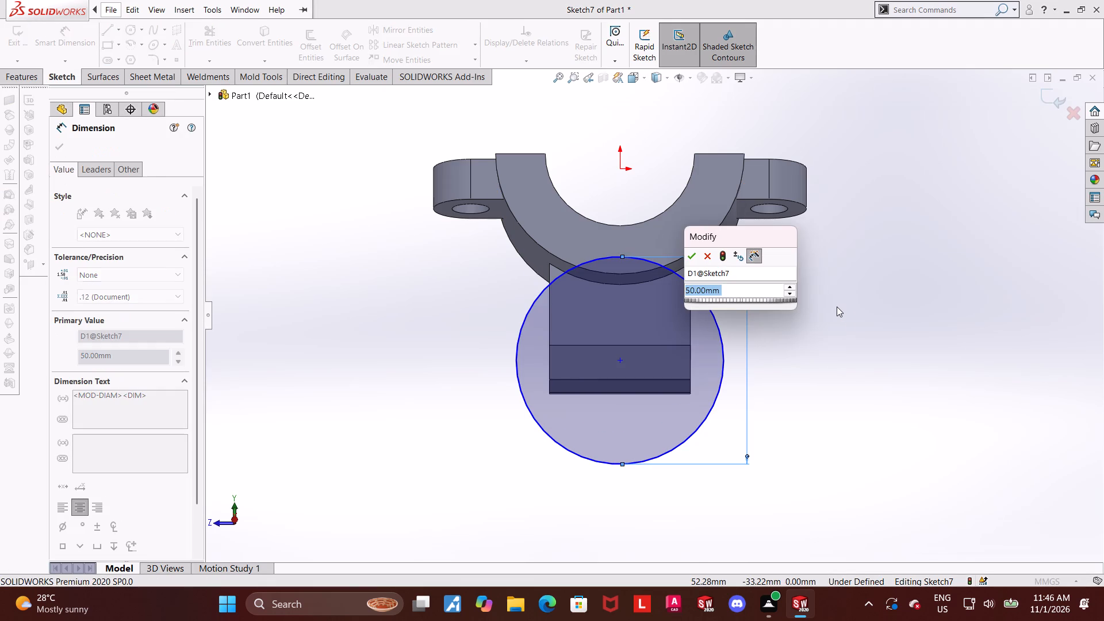
text(40)
key(Return)
key(Escape)
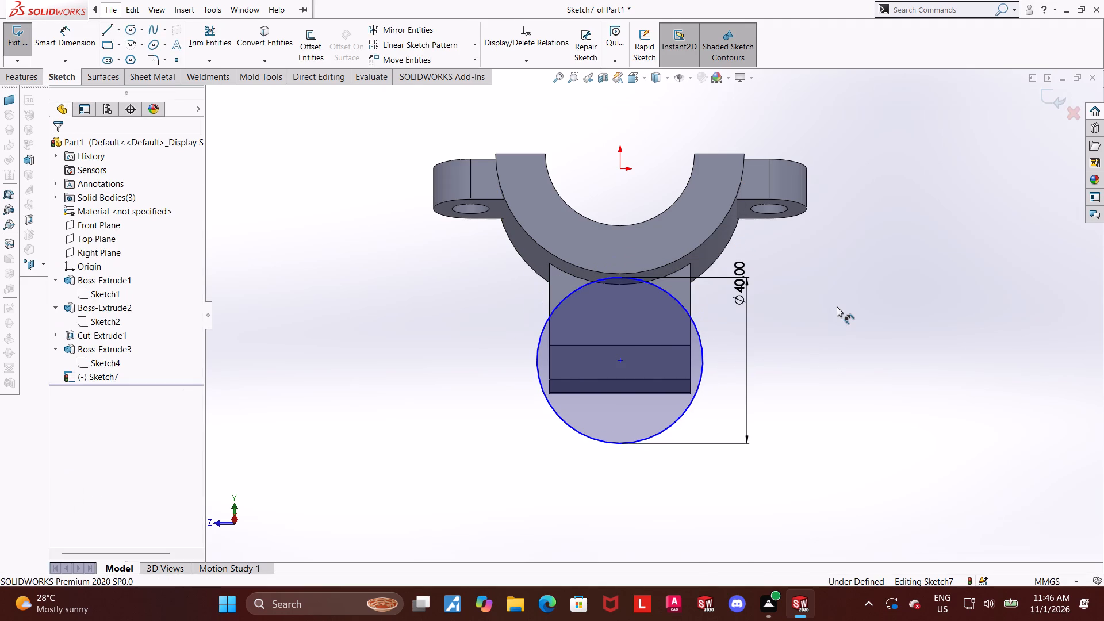
Sketch a horizontal centerline about 54 mm long from the circle's center outward past the arm's side, in the negative Z direction.
scroll(803, 313, down, 2)
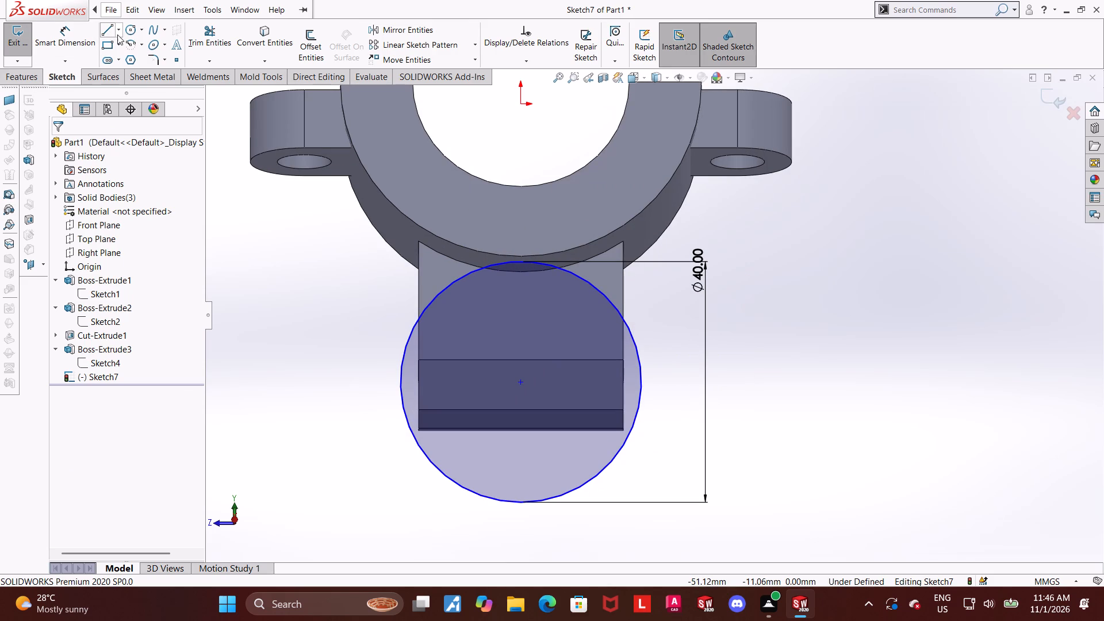
click(108, 32)
key(Escape)
click(120, 29)
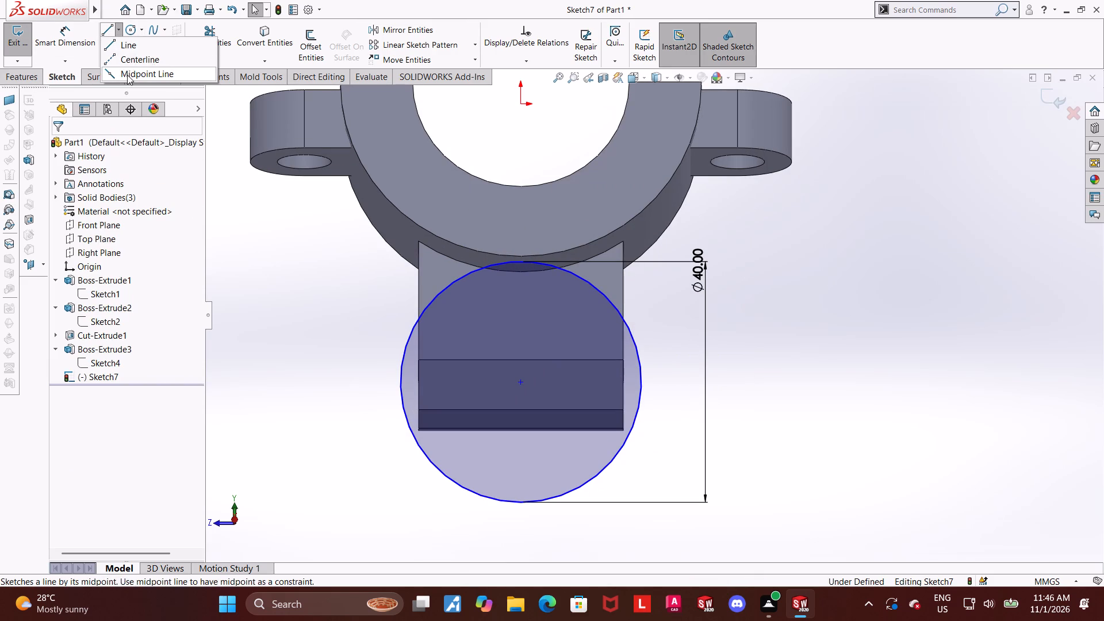
click(127, 63)
click(523, 382)
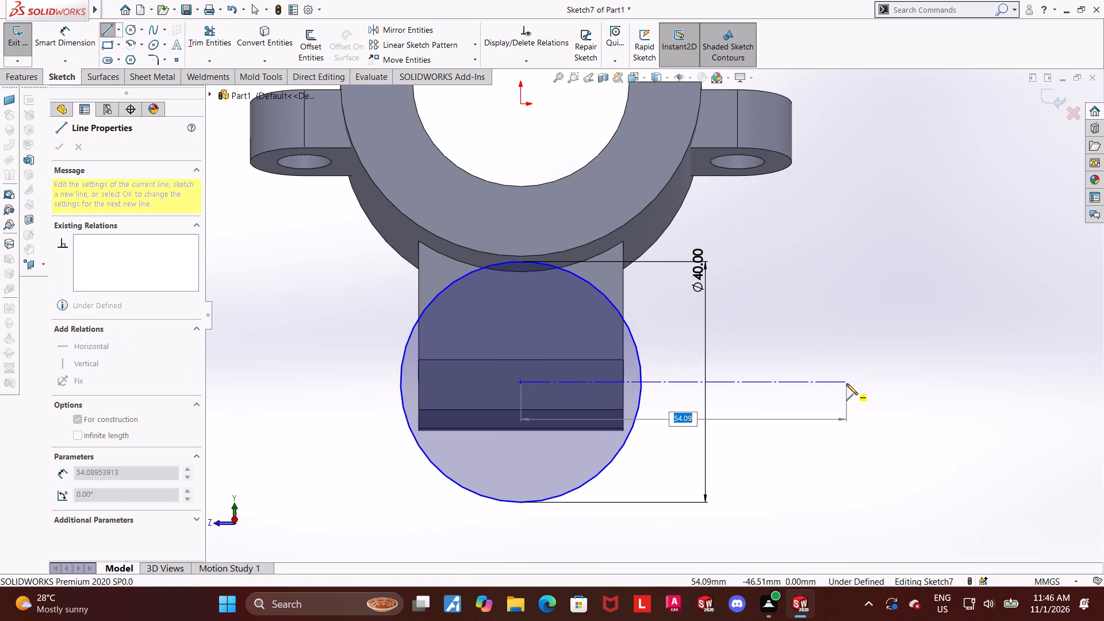
click(846, 384)
key(Escape)
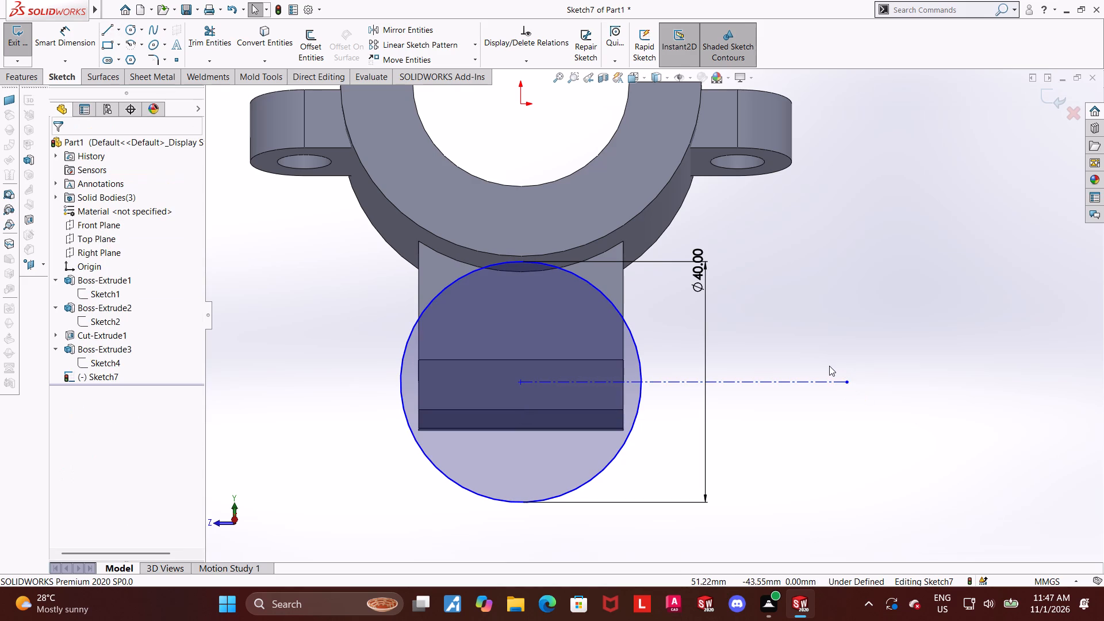
Dimension the vertical distance from the origin to the horizontal centerline at 64 mm.
scroll(829, 369, up, 1)
key(Escape)
click(52, 48)
scroll(746, 224, up, 2)
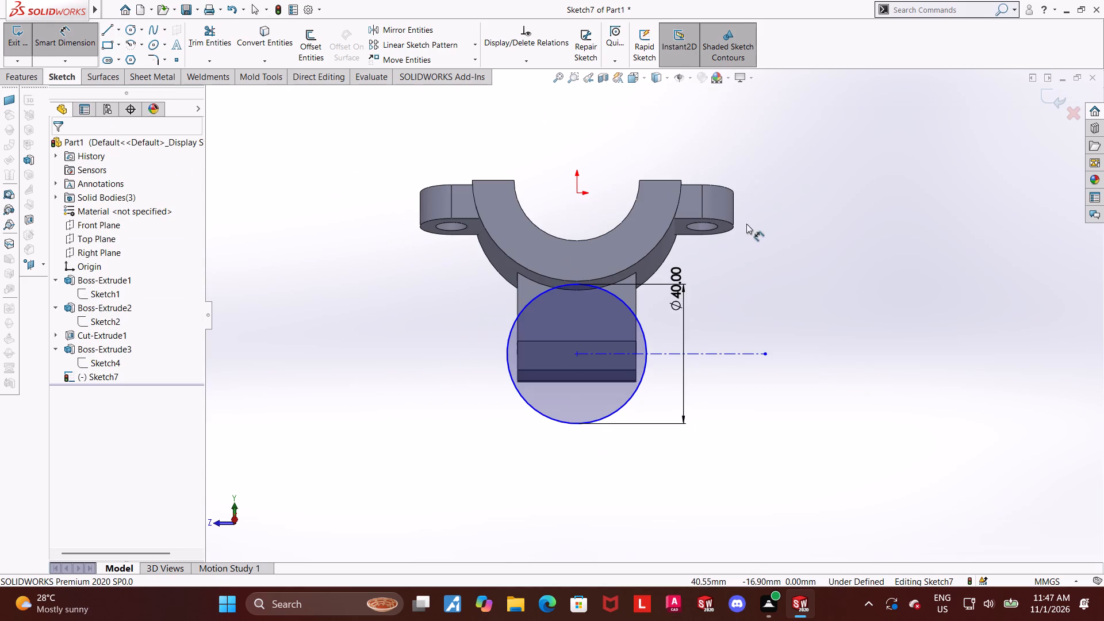
click(579, 194)
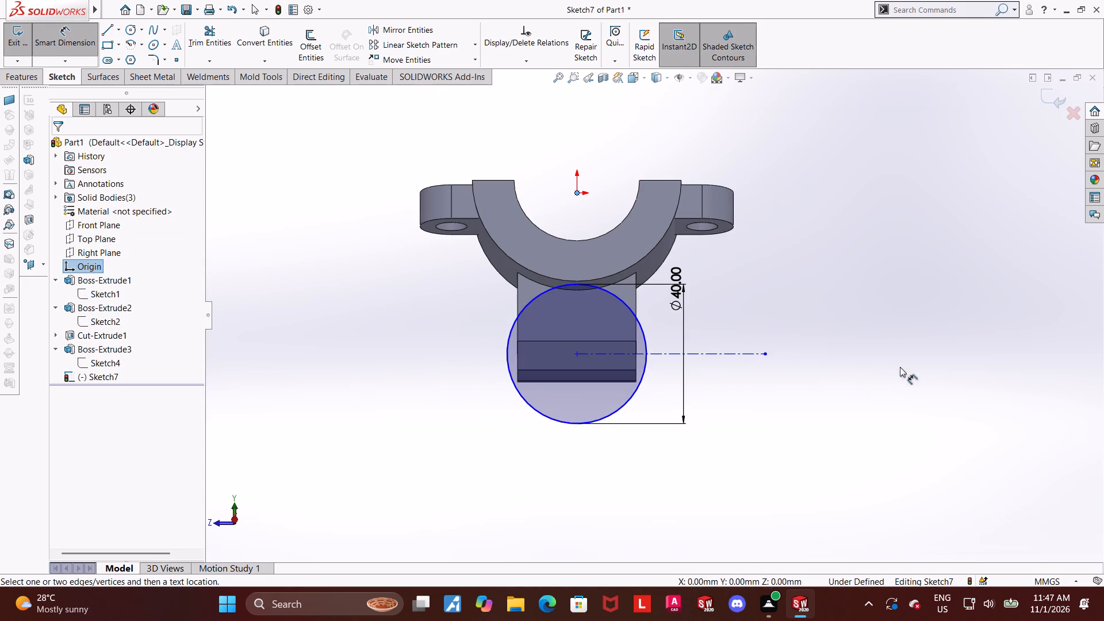
click(735, 353)
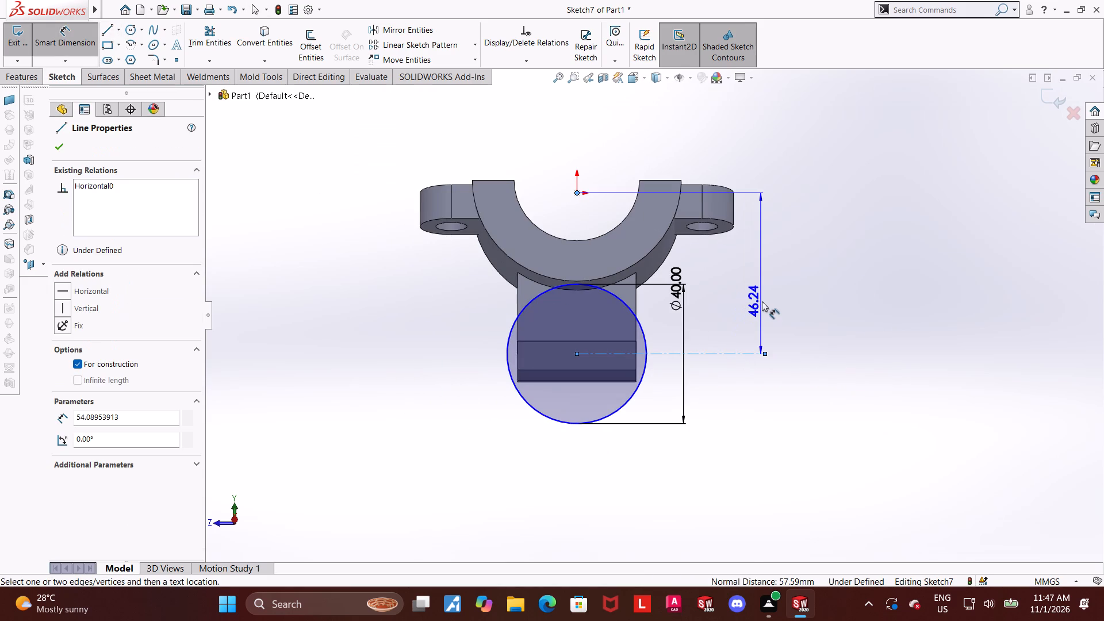
click(773, 297)
text(64)
key(Return)
key(Escape)
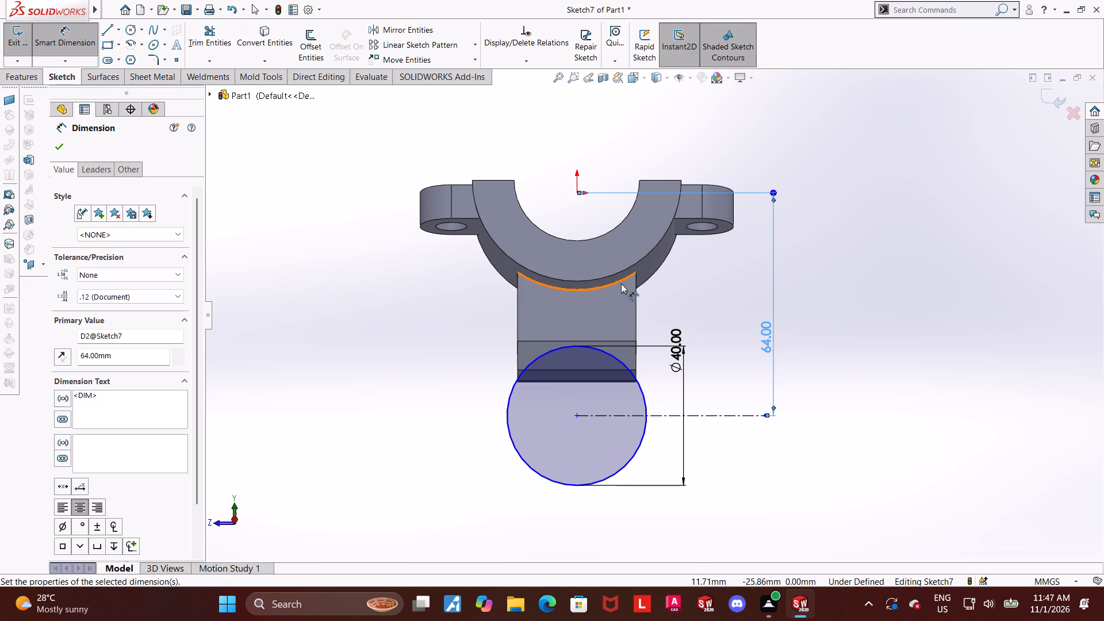
key(Escape)
Sketch a second circle about 20 mm in diameter centered on the centerline's free outer end.
scroll(615, 395, down, 1)
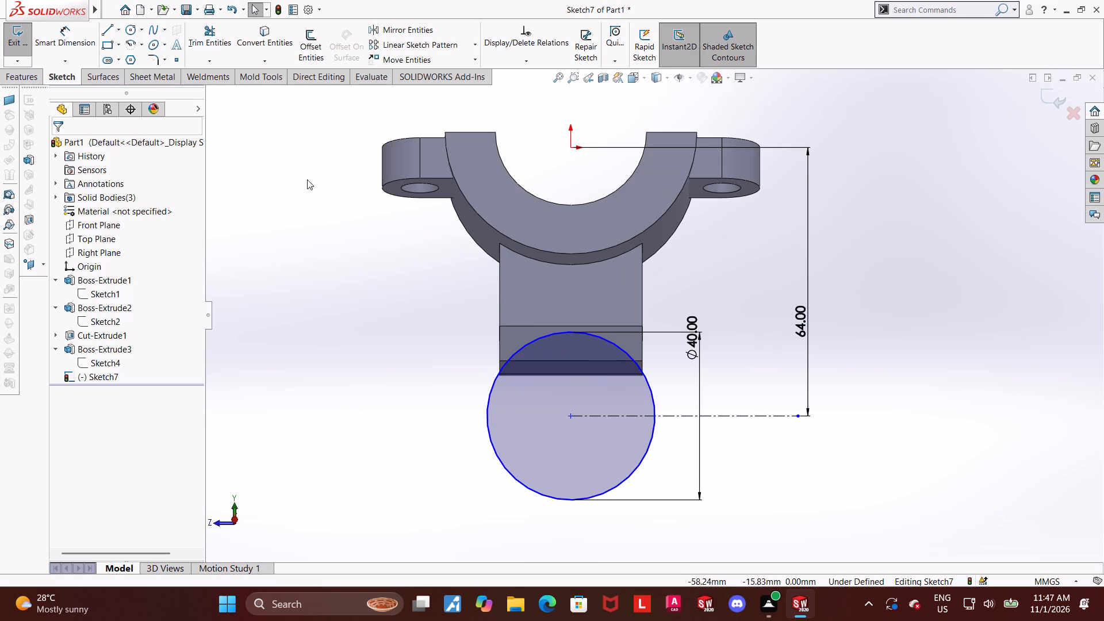
click(127, 31)
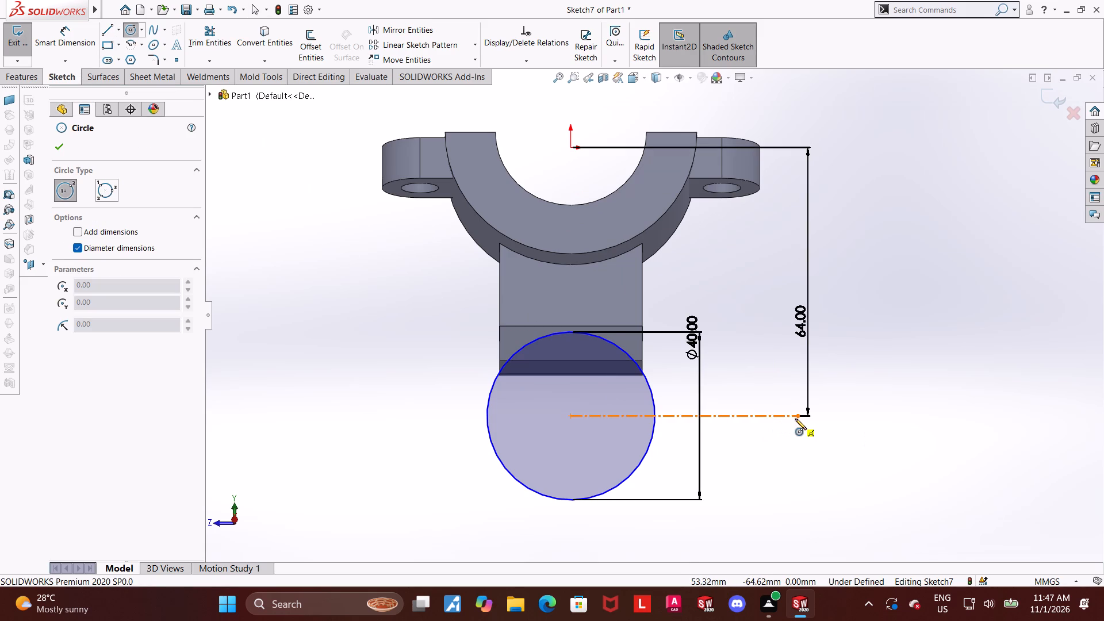
click(798, 419)
click(835, 398)
key(Escape)
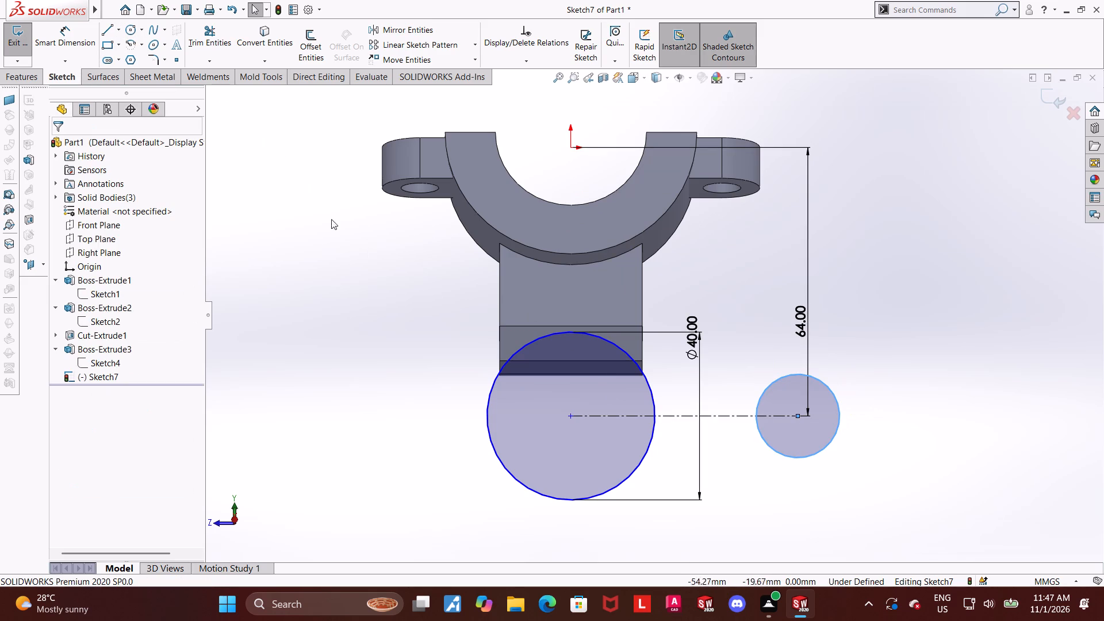
Dimension the second circle's diameter at 20 mm.
click(68, 30)
click(824, 385)
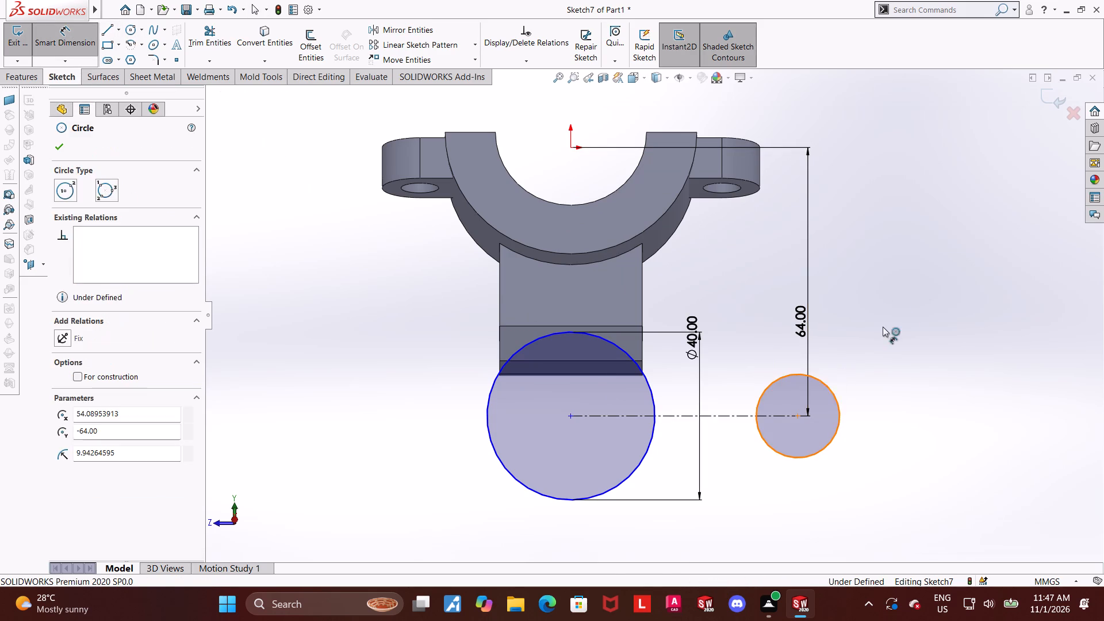
click(896, 315)
text(20)
key(Return)
key(Escape)
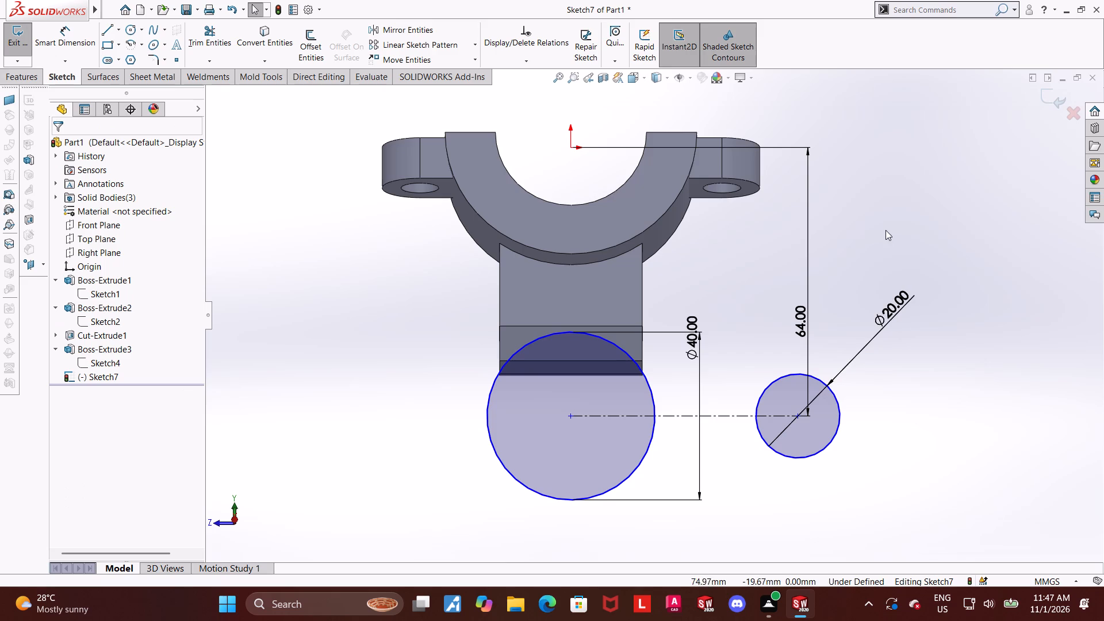
click(1006, 446)
Dimension the horizontal distance between the centers of the 40 mm and 20 mm circles at 25 mm.
scroll(884, 336, up, 3)
click(80, 41)
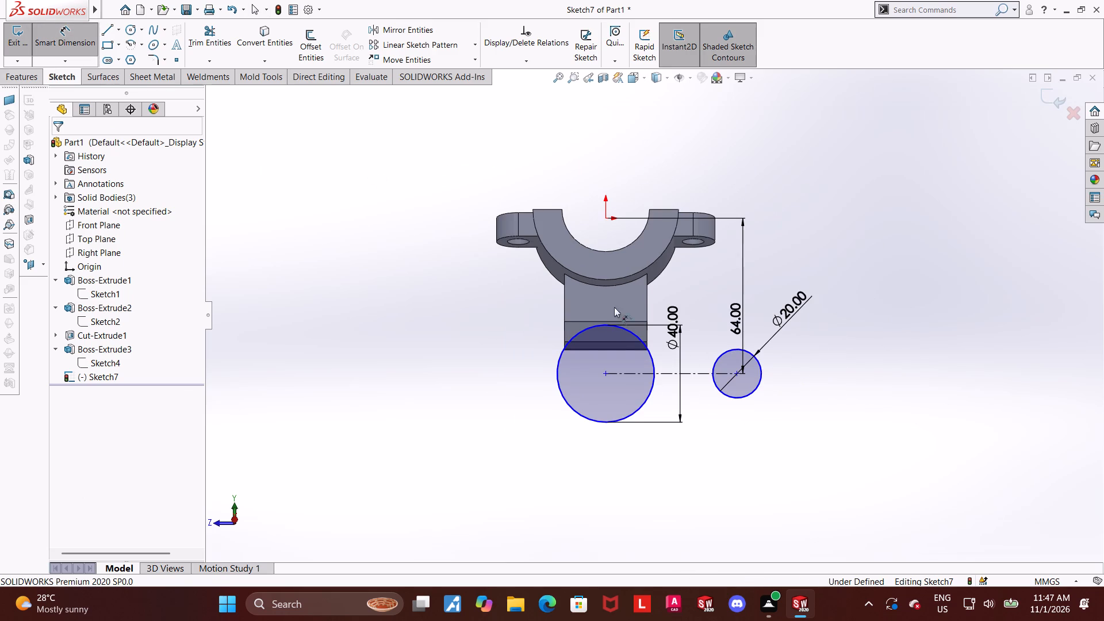
click(607, 372)
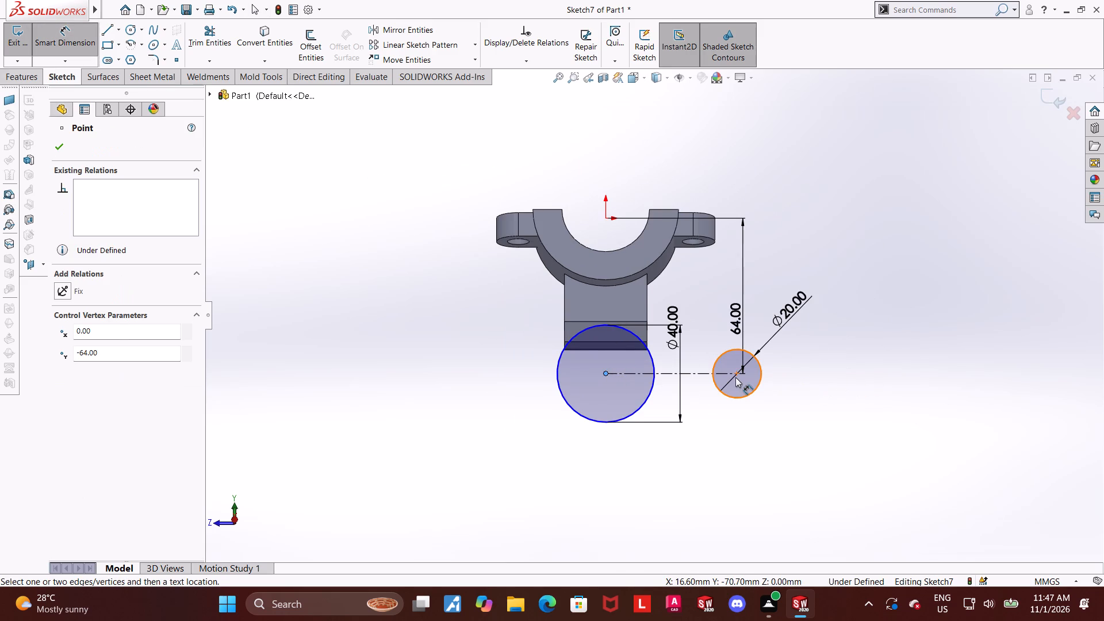
click(735, 374)
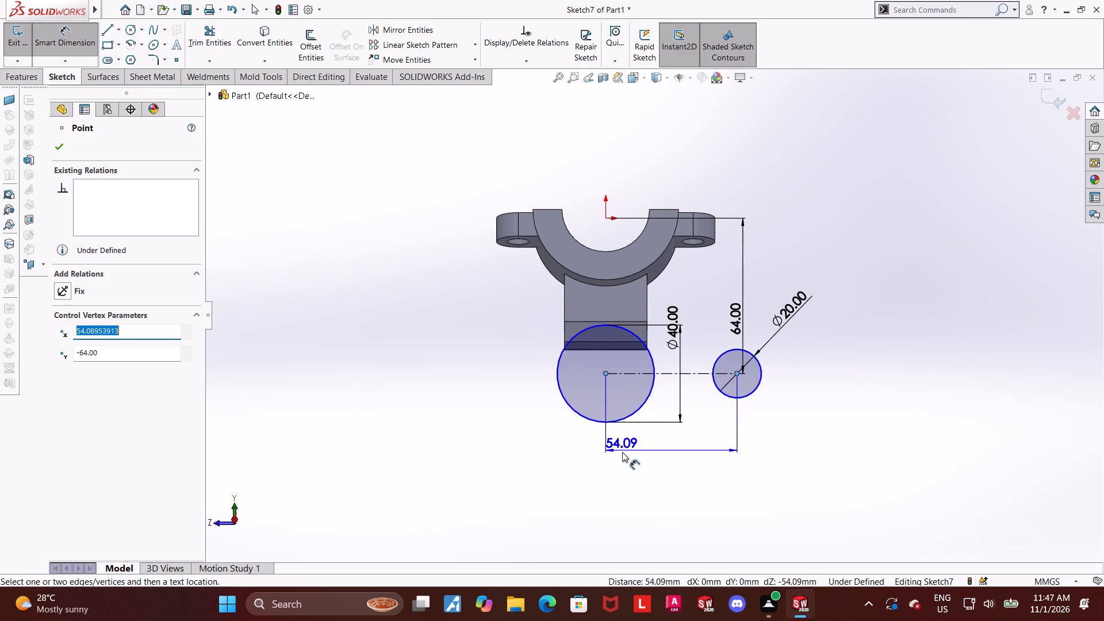
click(647, 465)
text(25)
key(Return)
key(Escape)
click(861, 454)
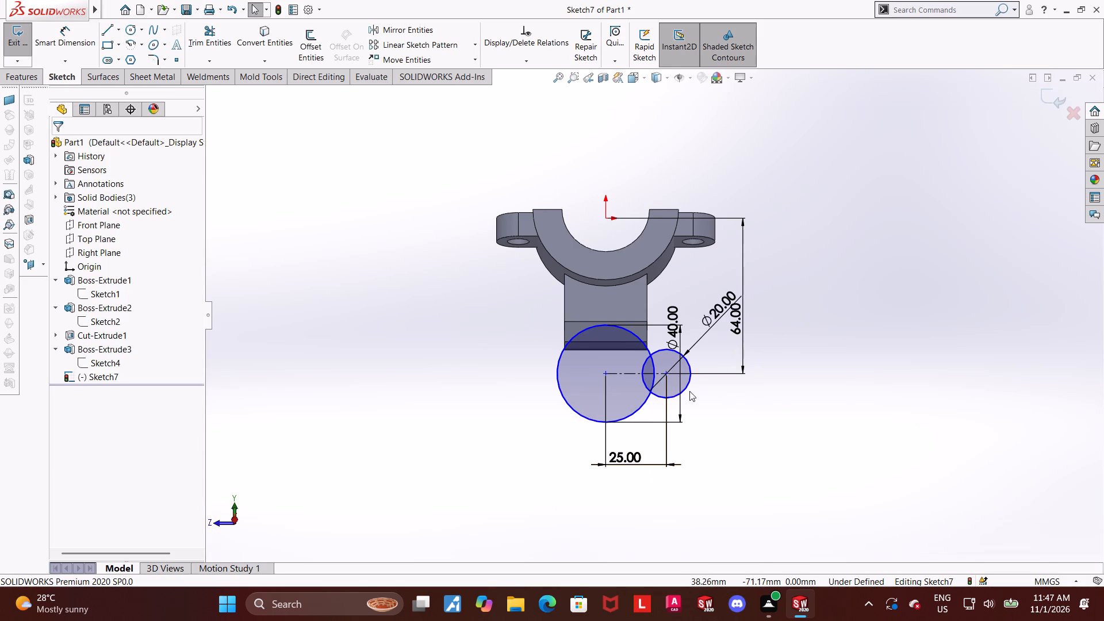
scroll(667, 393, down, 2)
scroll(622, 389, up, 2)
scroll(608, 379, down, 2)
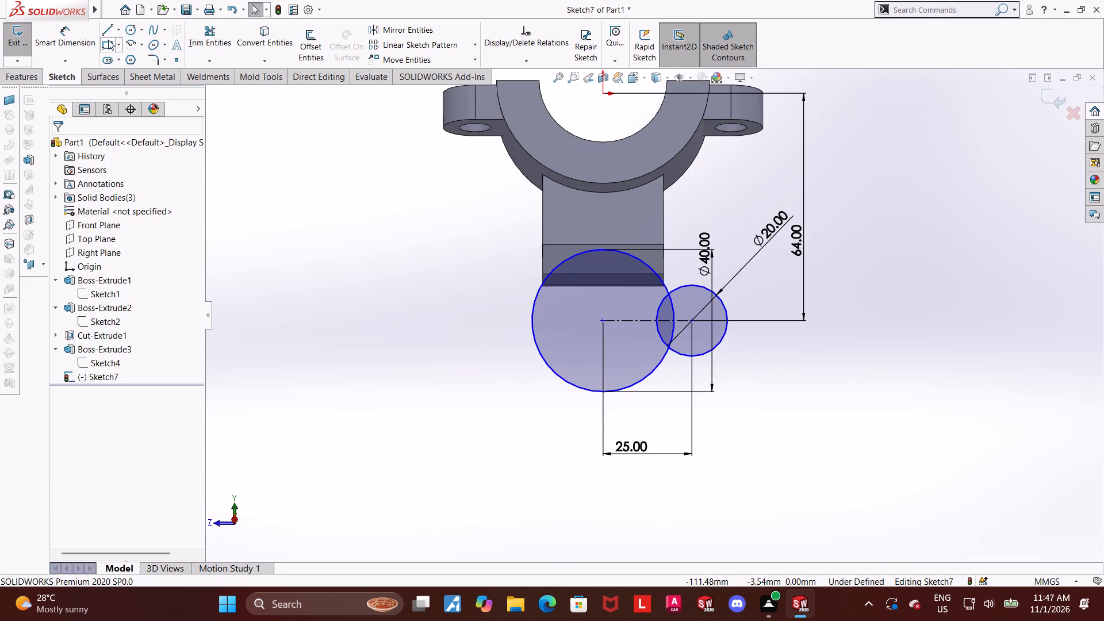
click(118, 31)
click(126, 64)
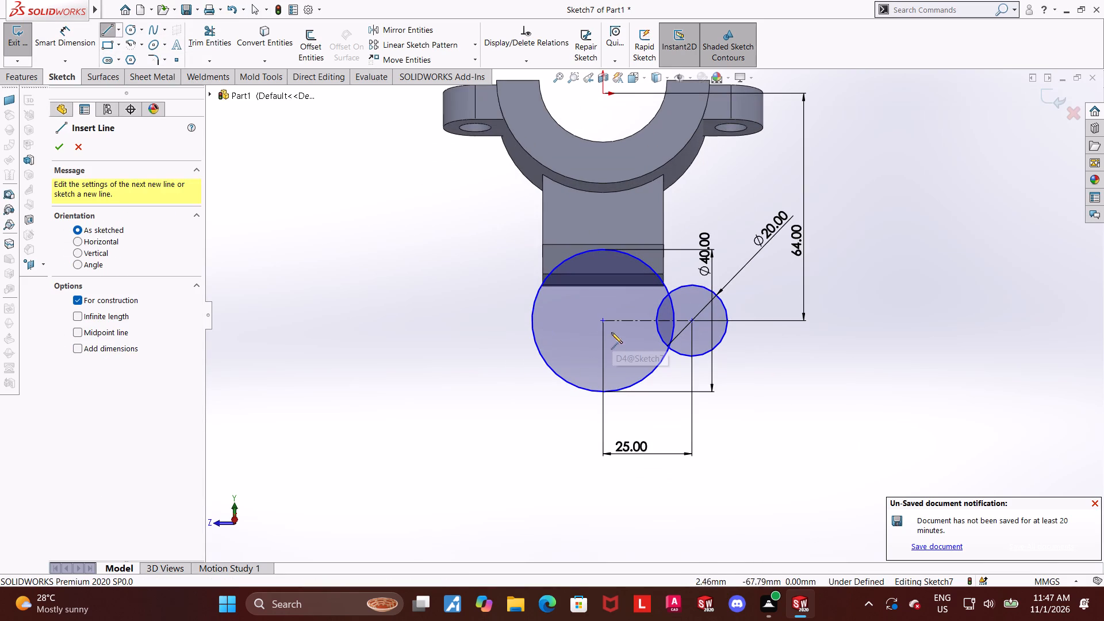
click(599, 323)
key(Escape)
Sketch a vertical centerline about 15 mm long upward from the 40 mm circle's center.
click(121, 31)
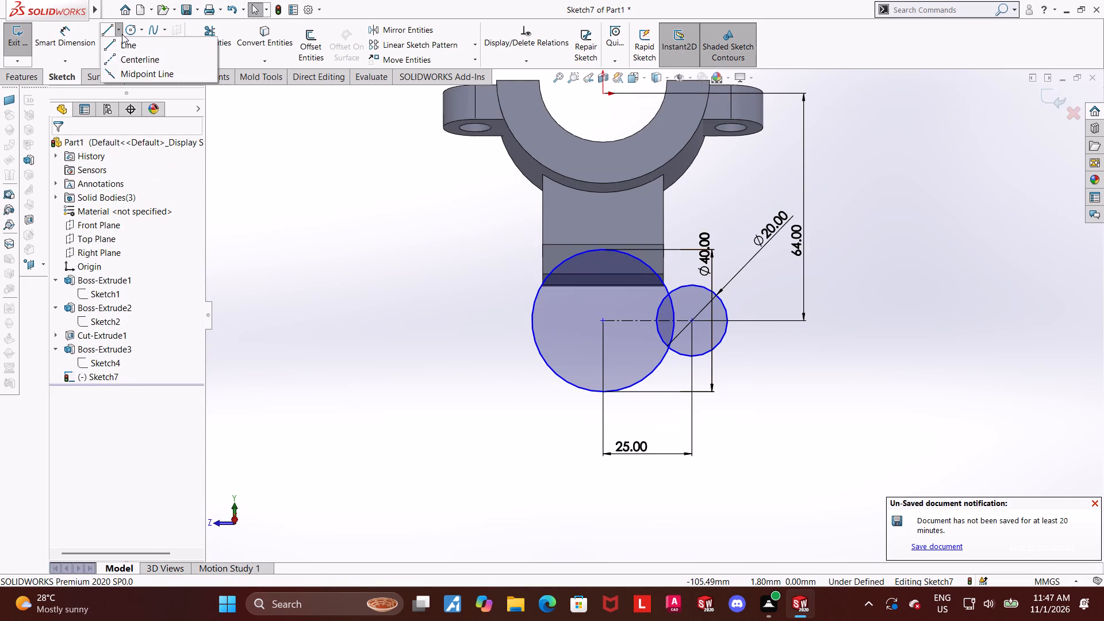
drag(122, 58, 127, 59)
click(602, 320)
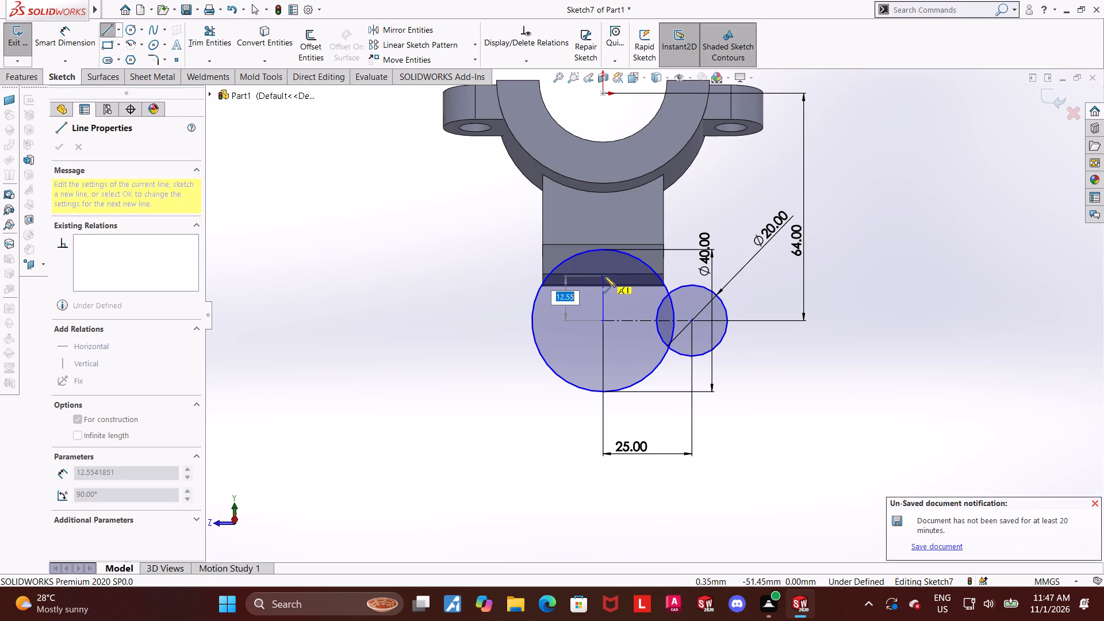
click(604, 266)
key(Escape)
key(Escape)
Mirror the 20 mm circle about the vertical centerline, keeping the original.
scroll(742, 319, down, 2)
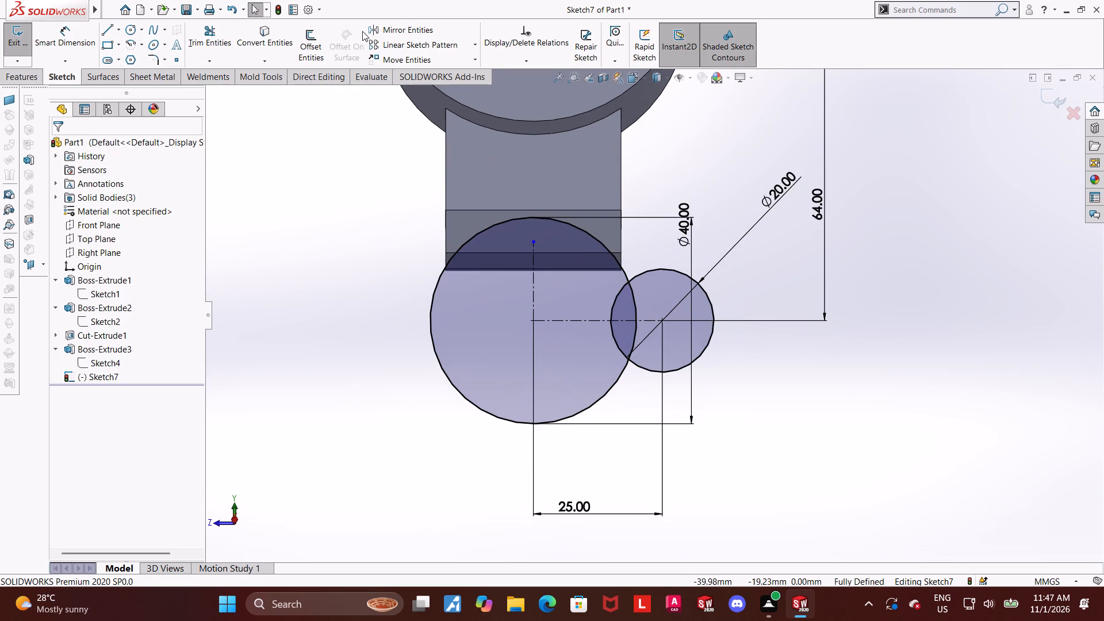
click(368, 30)
click(664, 271)
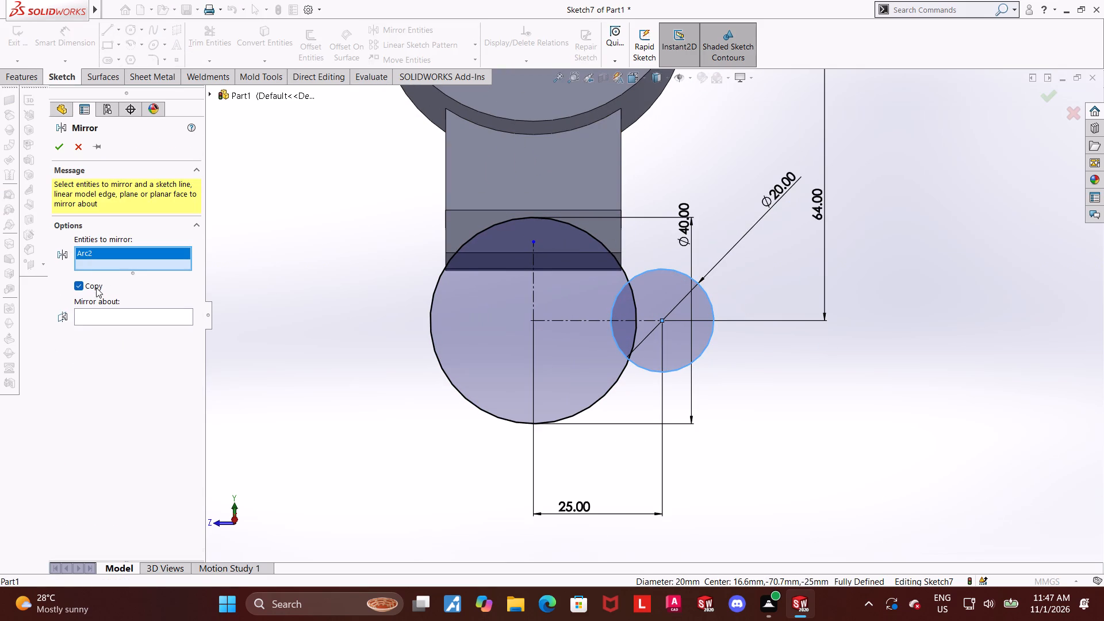
double_click(109, 316)
click(531, 288)
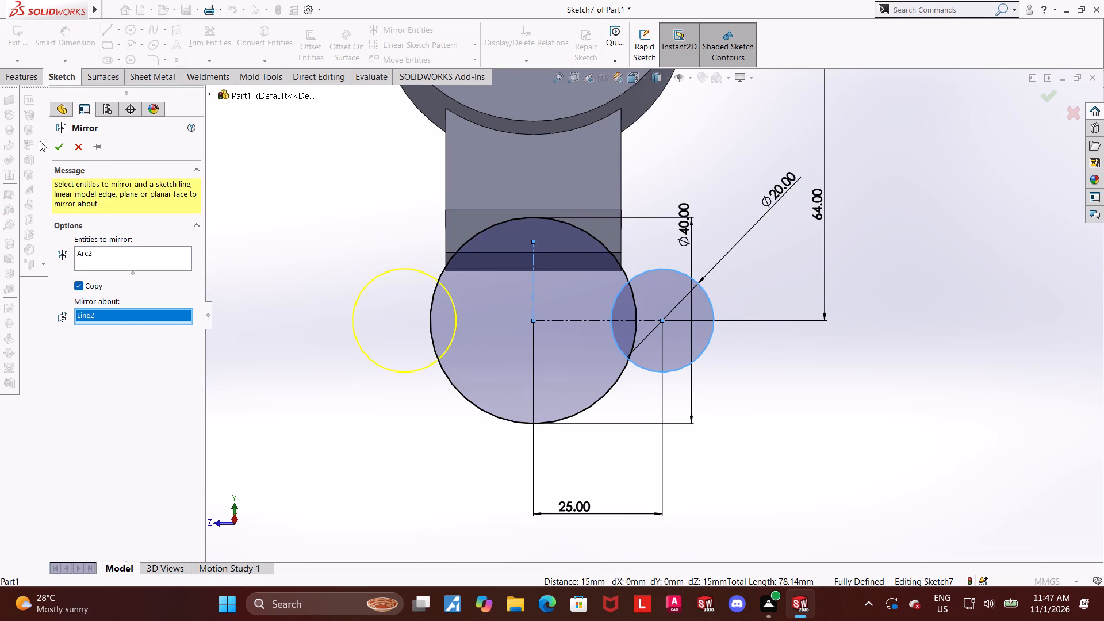
click(58, 146)
scroll(798, 331, up, 3)
key(Escape)
Sketch a sloped line joining the upper sides of the mirrored small circle and the 40 mm circle.
scroll(706, 301, down, 2)
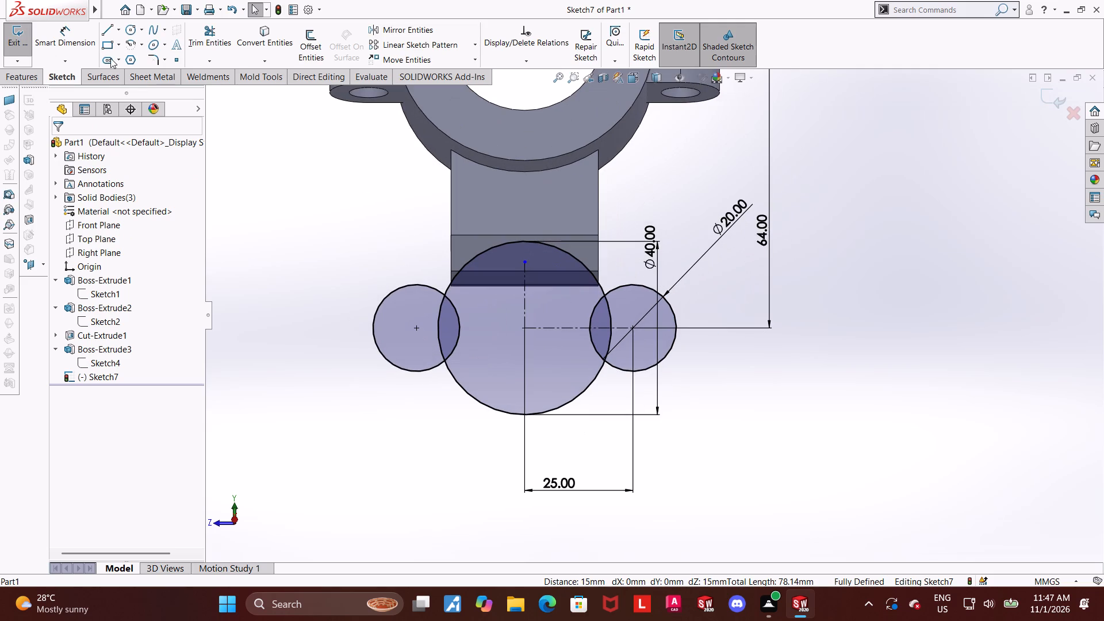
click(108, 30)
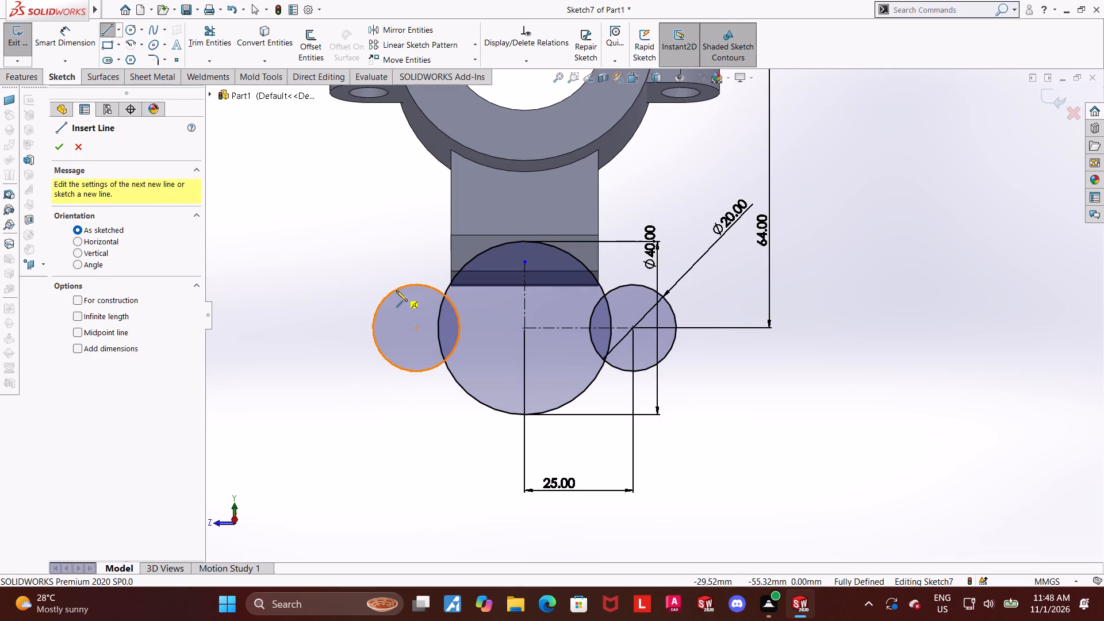
click(390, 290)
click(492, 247)
key(Escape)
Make the upper sloped line tangent to both the 40 mm circle and the mirrored small circle.
click(460, 273)
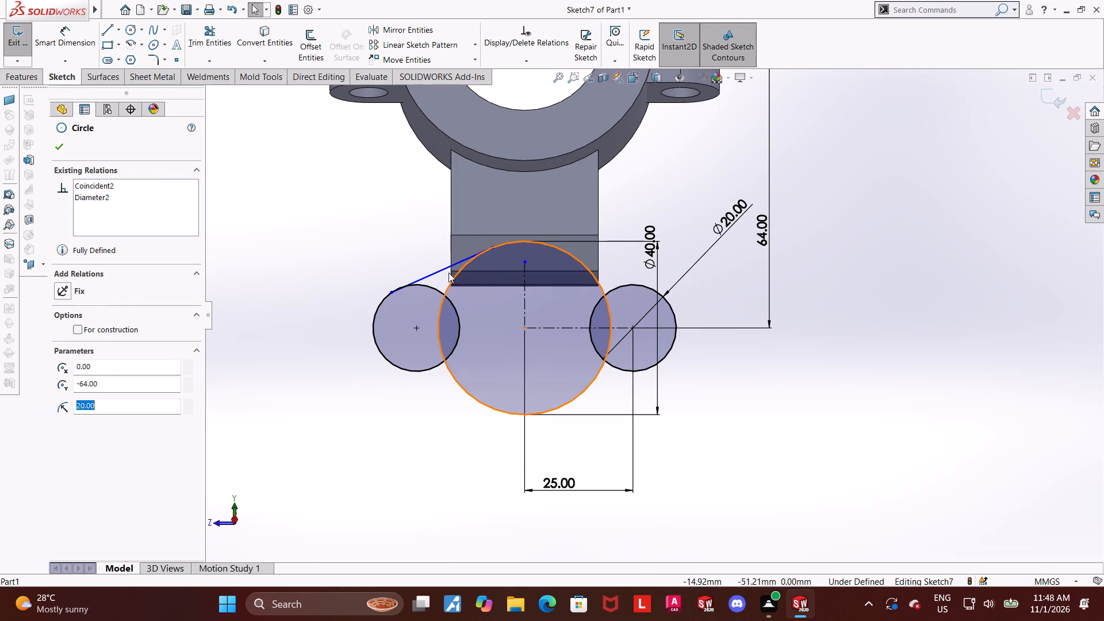
ctrl+click(444, 270)
click(59, 351)
click(264, 339)
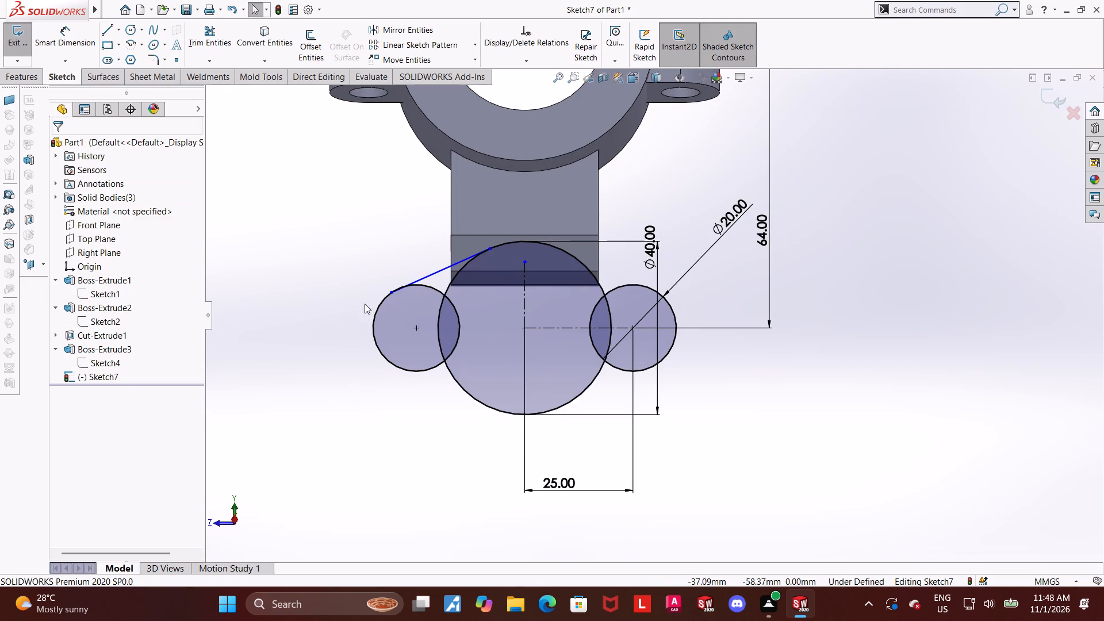
click(380, 301)
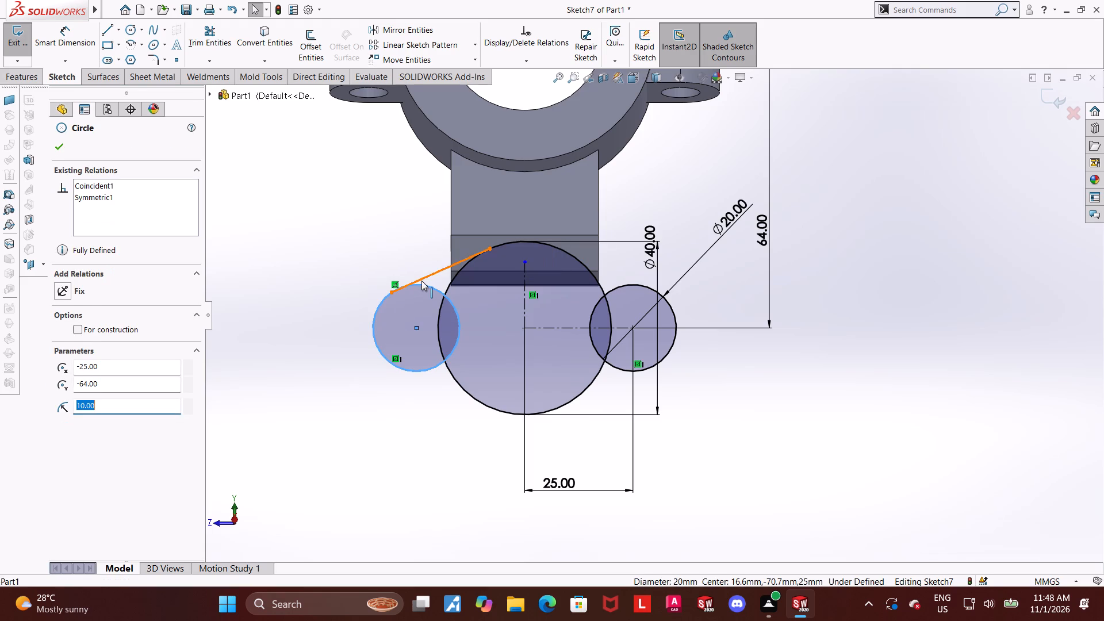
ctrl+click(421, 281)
click(62, 353)
click(362, 431)
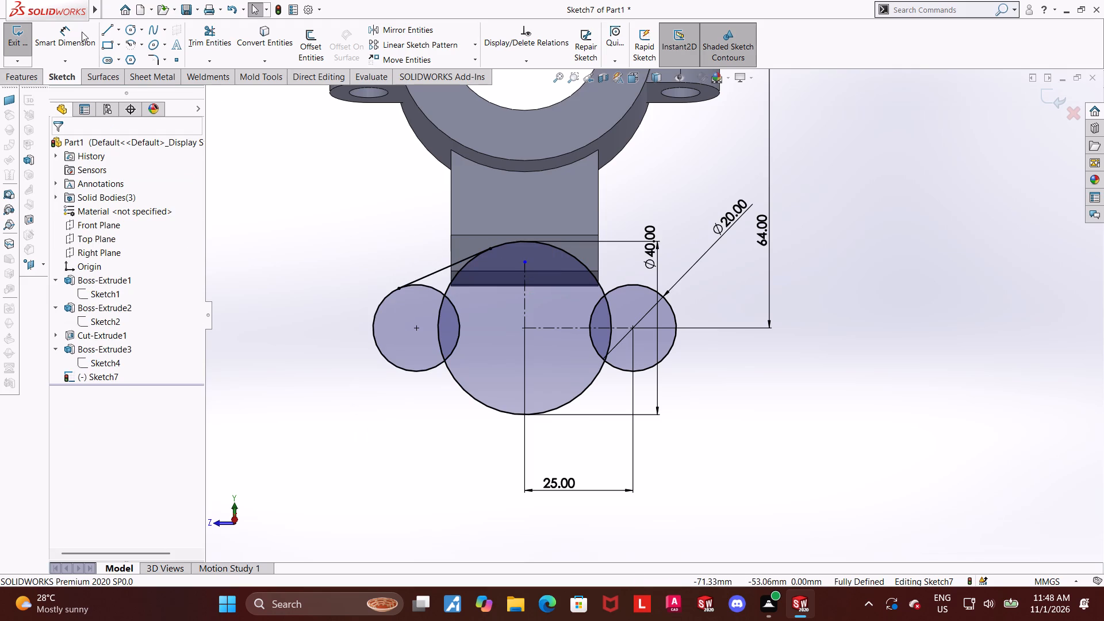
Sketch a sloped line joining the lower sides of the mirrored small circle and the 40 mm circle.
click(100, 33)
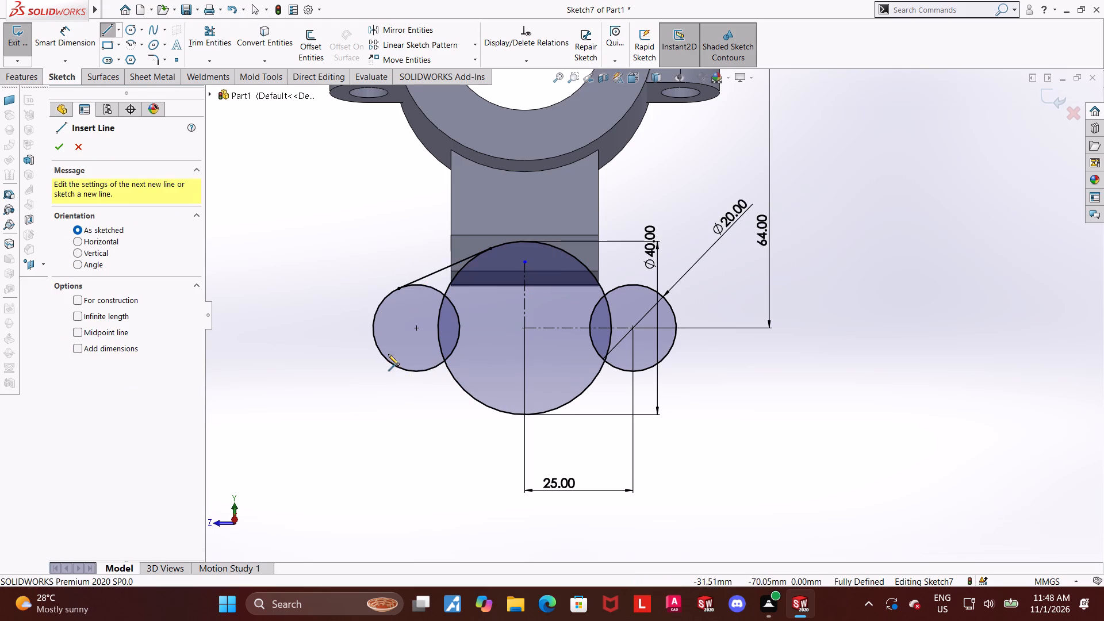
drag(385, 360, 392, 360)
click(492, 408)
key(Escape)
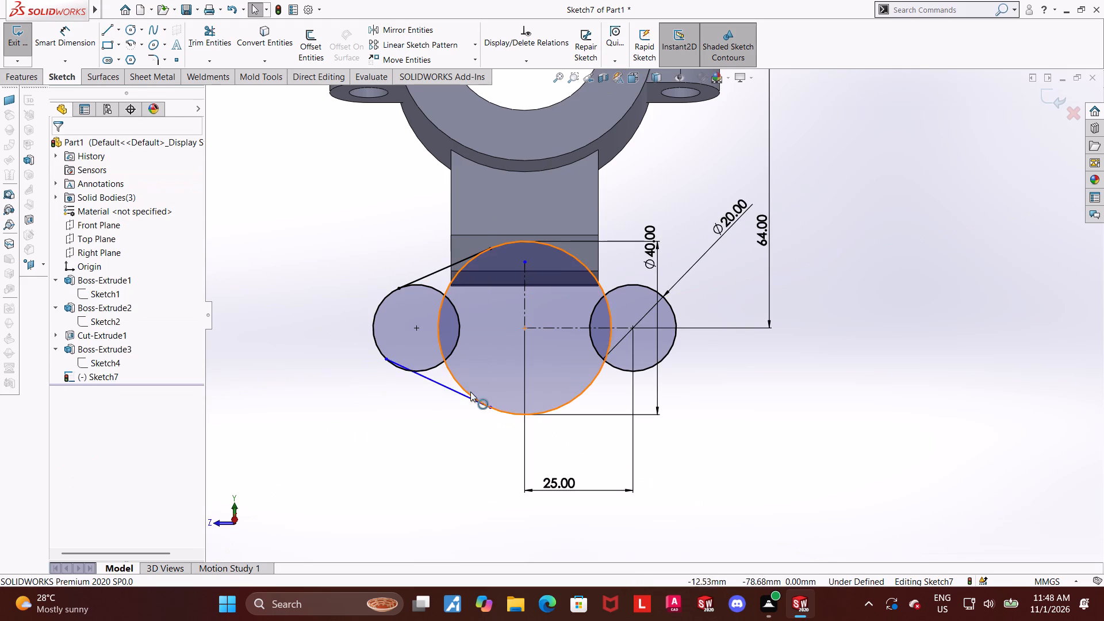
Make the lower sloped line tangent to both the 40 mm circle and the mirrored small circle.
click(470, 392)
ctrl+double_click(454, 396)
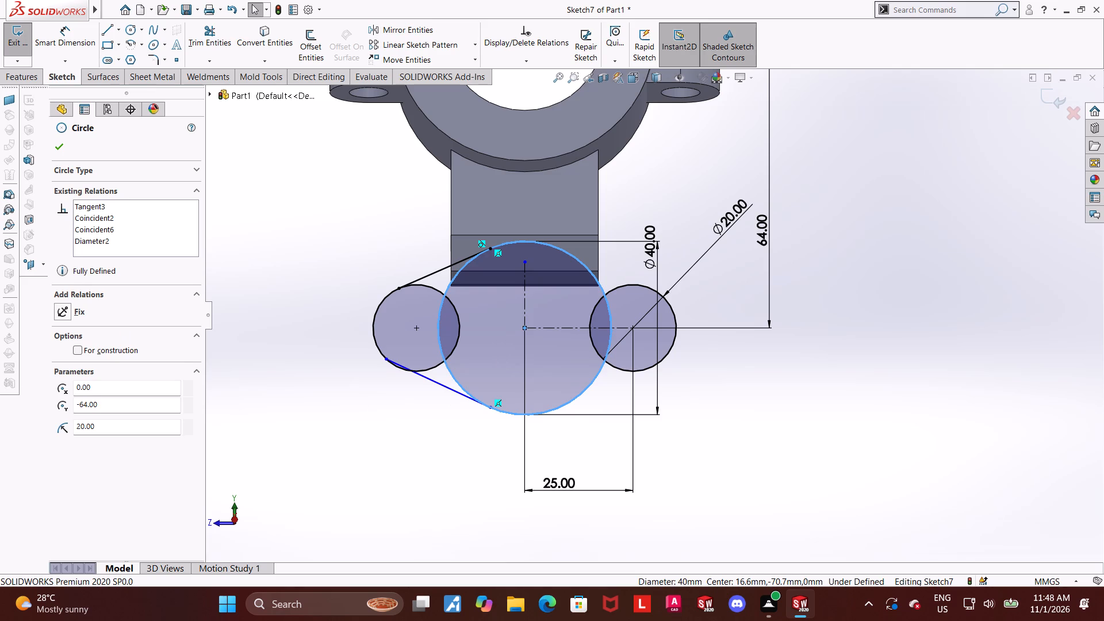
click(352, 444)
click(459, 394)
ctrl+click(458, 386)
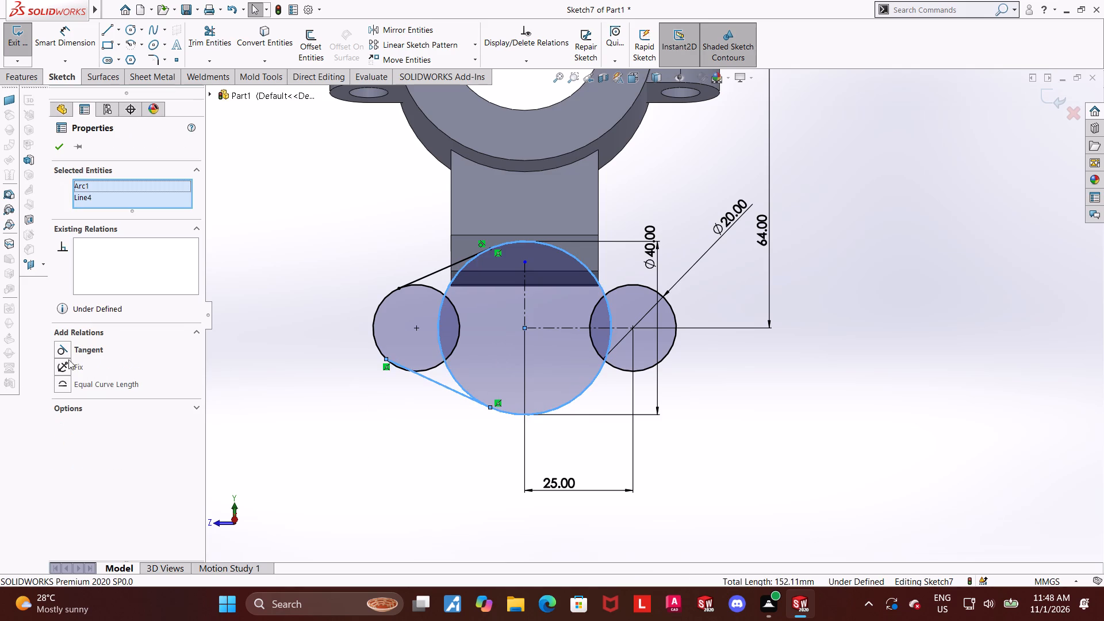
click(53, 351)
click(65, 352)
click(287, 411)
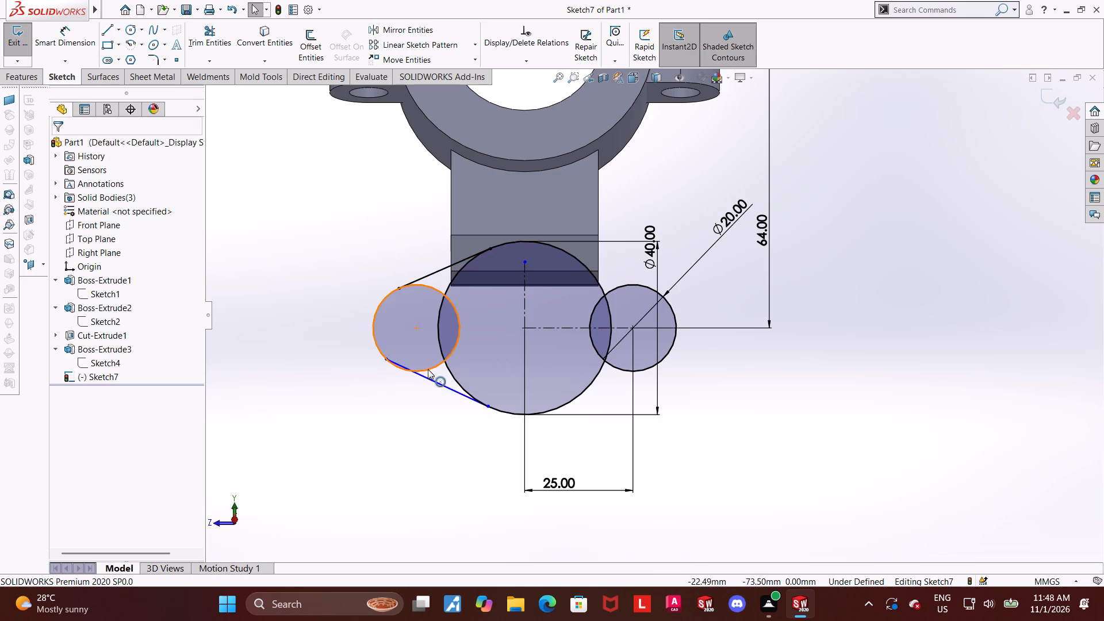
click(428, 369)
ctrl+click(424, 378)
click(67, 353)
click(424, 487)
key(Escape)
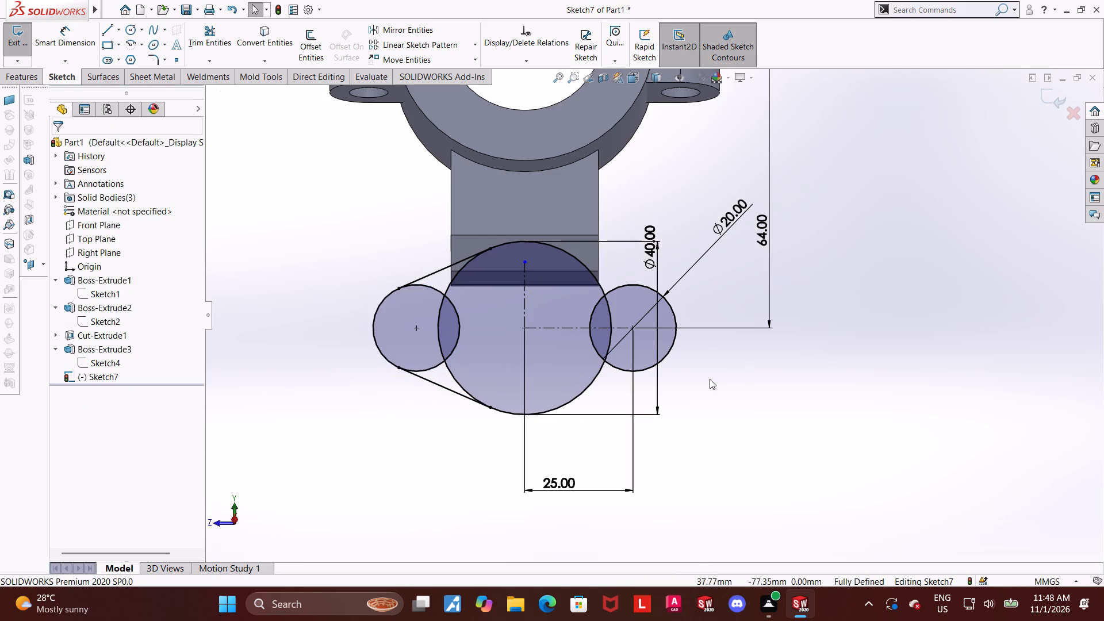
Mirror both tangent lines about the vertical centerline to the original 20 mm circle's side, keeping the originals.
scroll(758, 364, down, 2)
scroll(756, 364, up, 3)
click(392, 28)
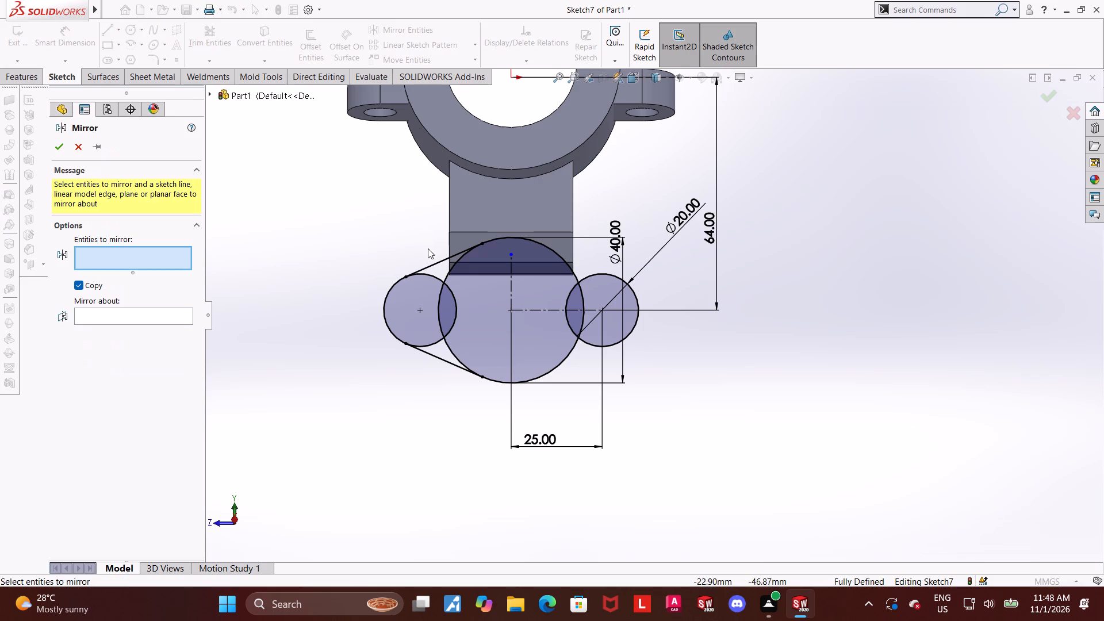
click(434, 261)
click(437, 355)
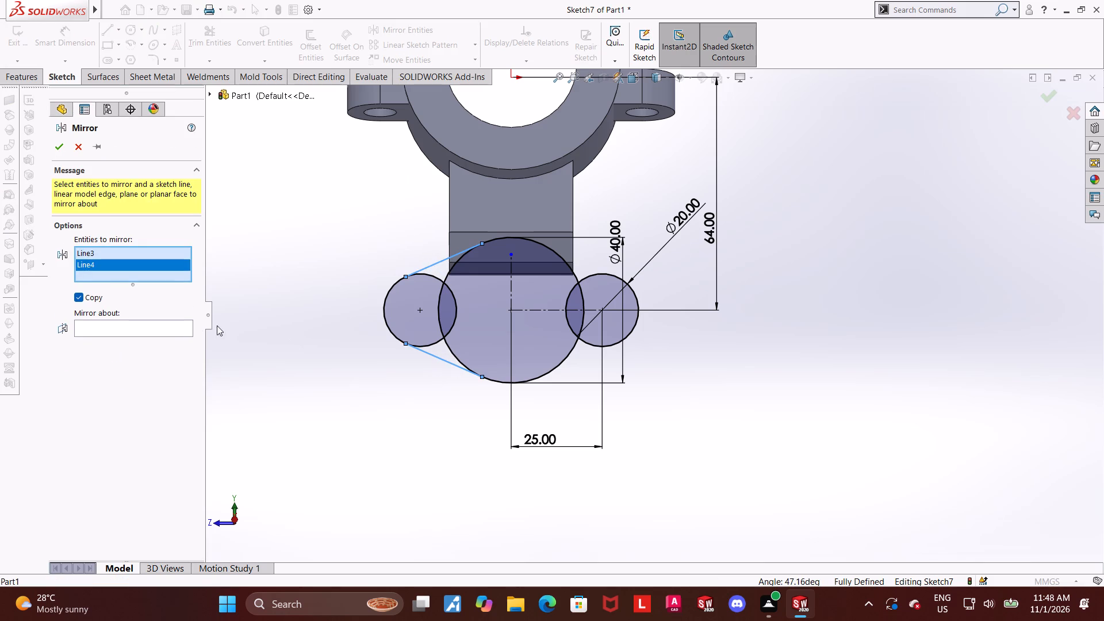
click(177, 327)
click(510, 285)
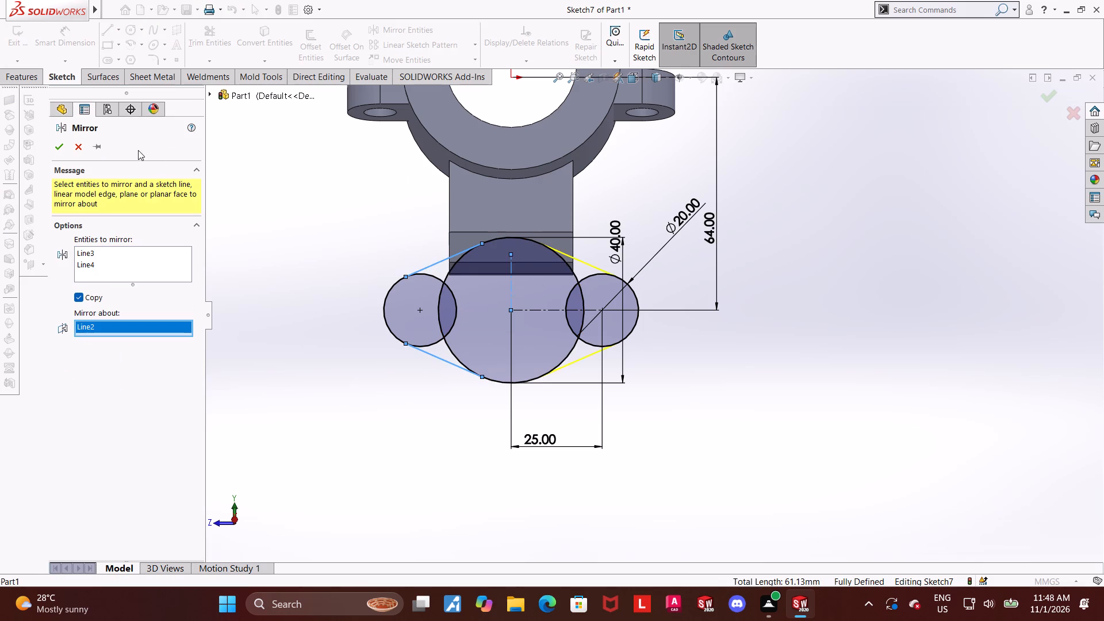
click(58, 147)
click(884, 391)
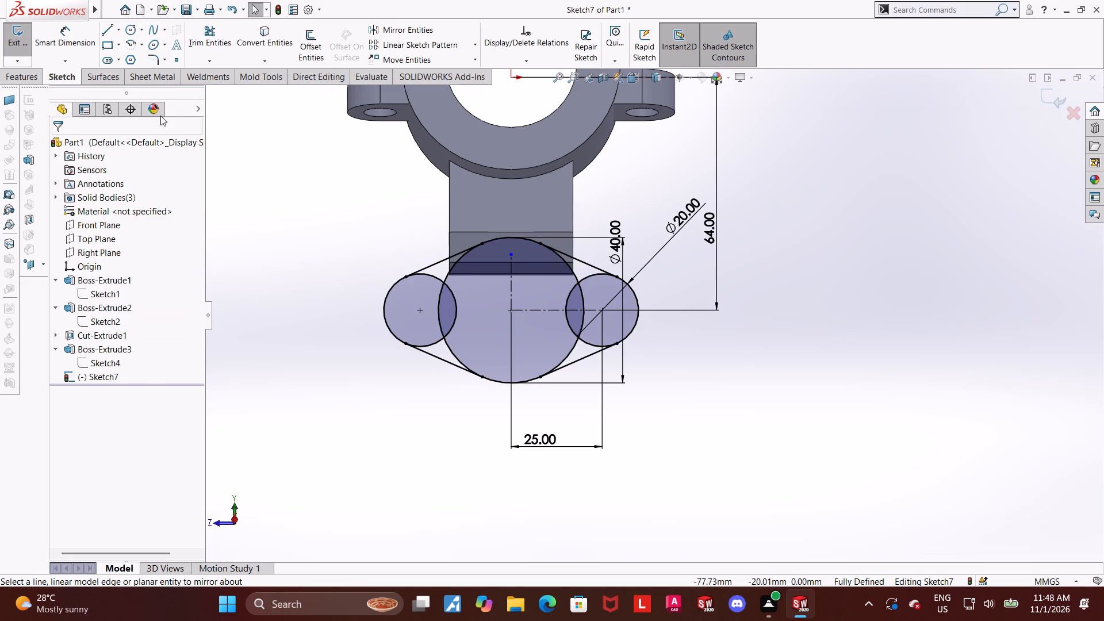
Power-trim the inner arcs of all three circles, leaving one closed diamond-like flange outline with rounded ends.
drag(197, 39, 204, 39)
scroll(543, 260, down, 2)
drag(393, 296, 455, 281)
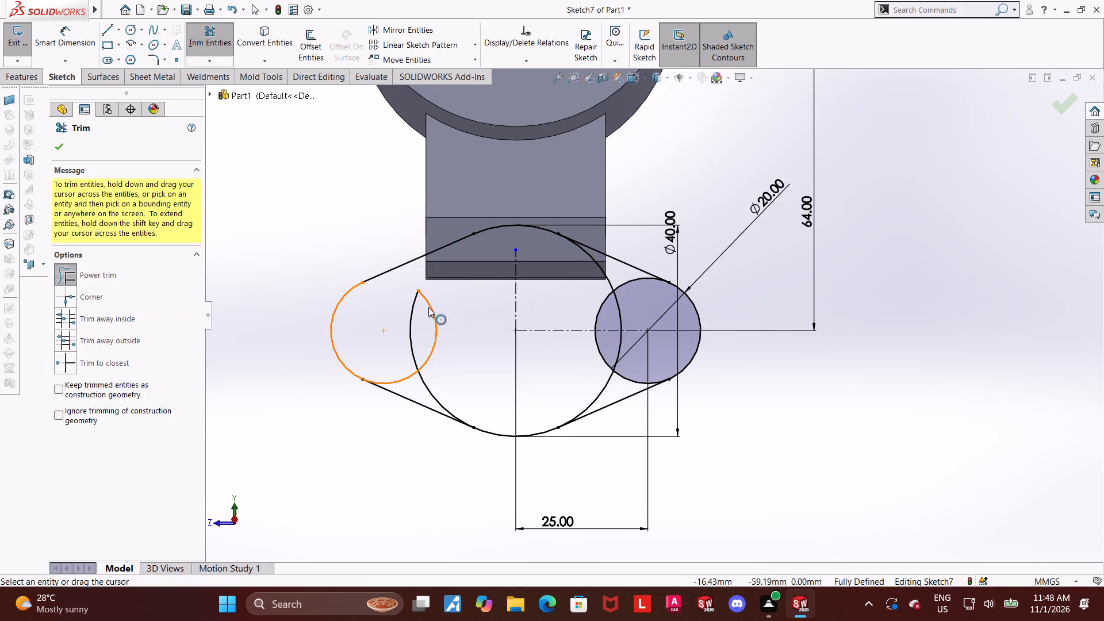
drag(450, 321, 407, 324)
drag(443, 393, 407, 367)
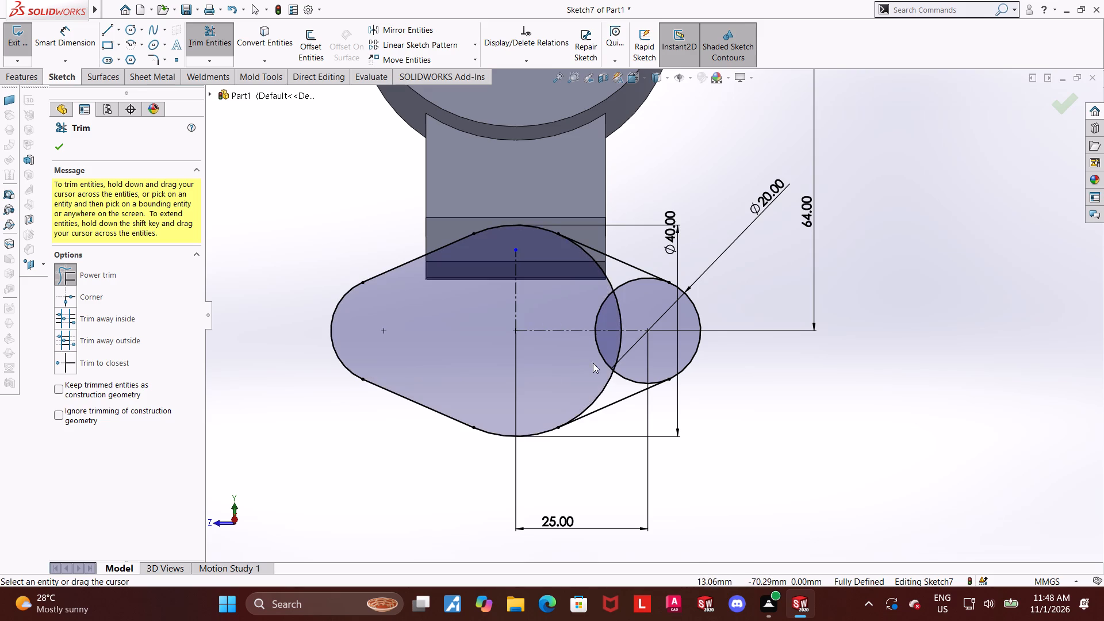
drag(641, 363, 580, 392)
drag(622, 355, 588, 350)
drag(638, 306, 628, 304)
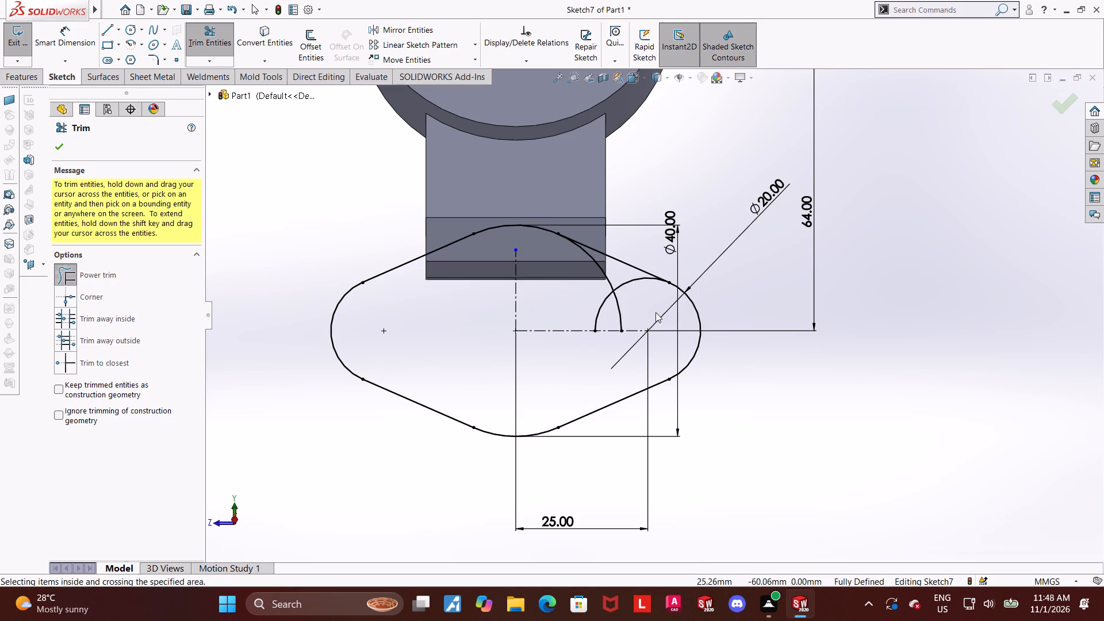
drag(658, 314, 591, 306)
drag(630, 296, 604, 260)
drag(628, 279, 548, 265)
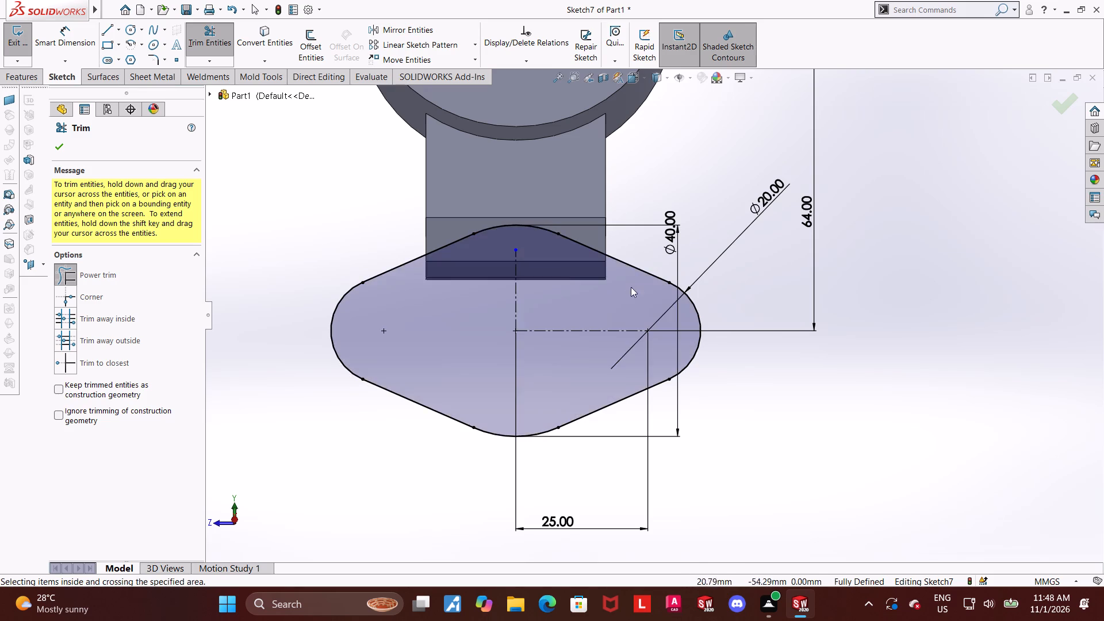
scroll(637, 304, up, 4)
key(Escape)
key(Escape)
Sketch a circle concentric with the mirrored rounded end of the flange outline and dimension its diameter to 8 mm.
scroll(623, 304, down, 3)
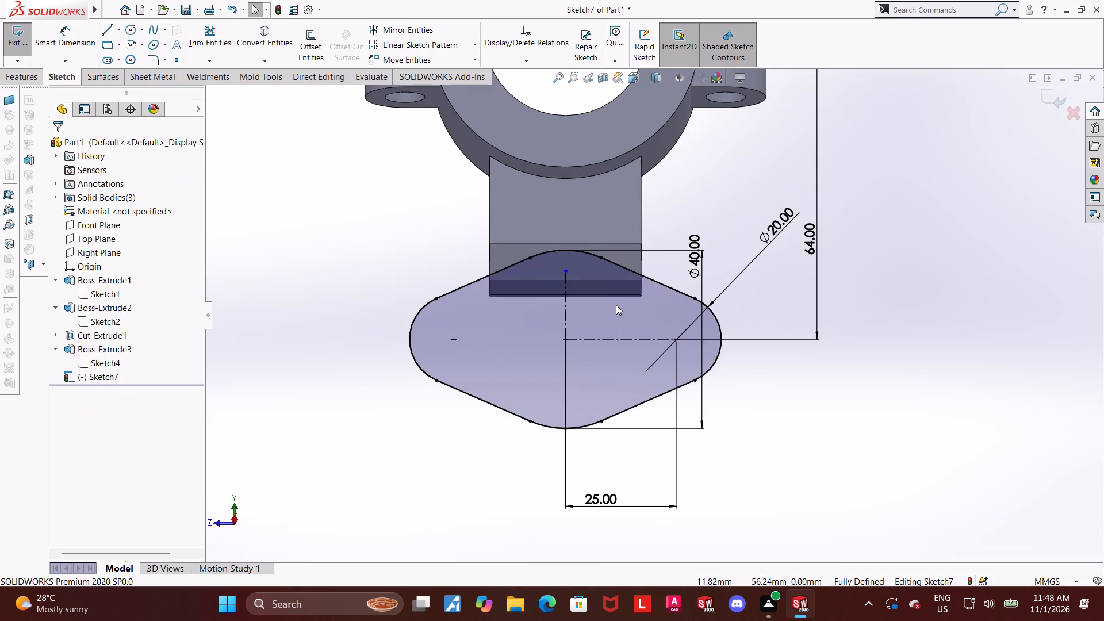
scroll(632, 293, down, 1)
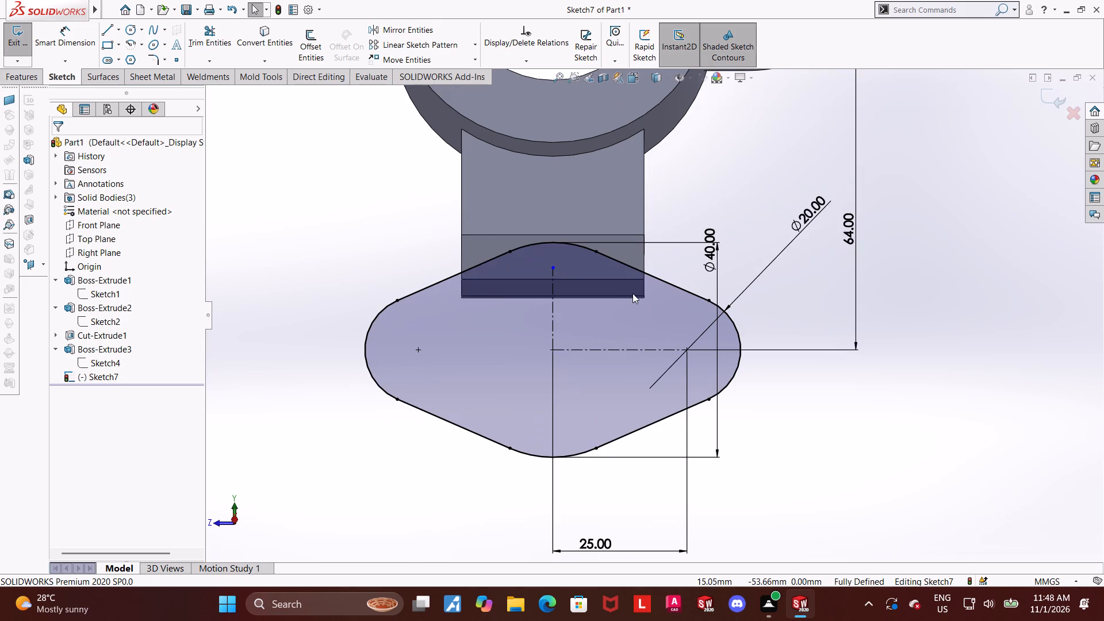
click(130, 32)
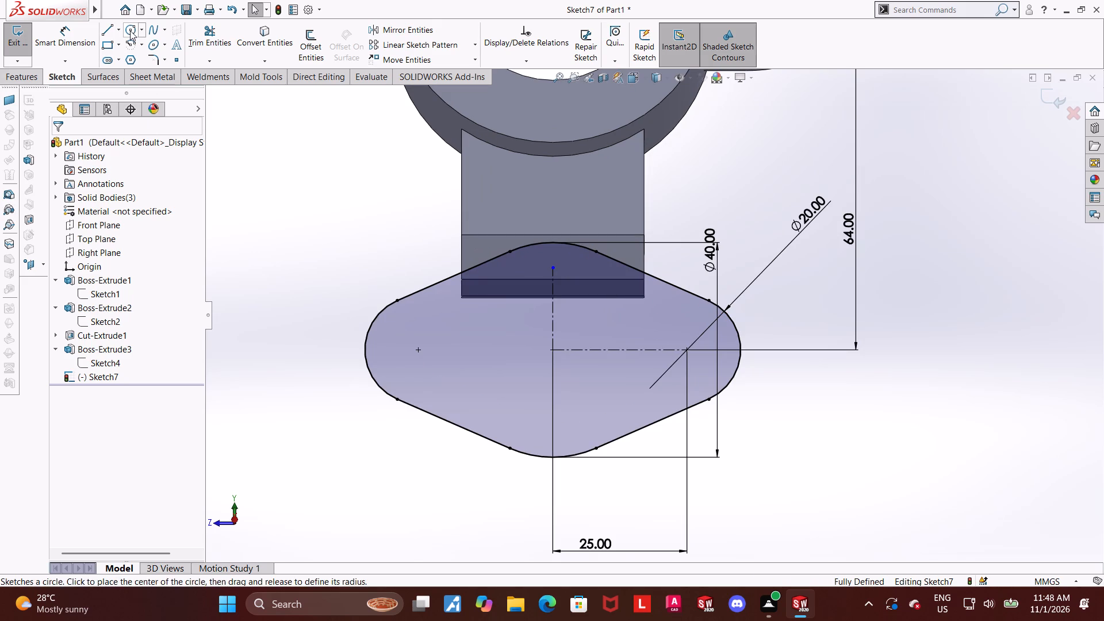
click(130, 29)
click(420, 348)
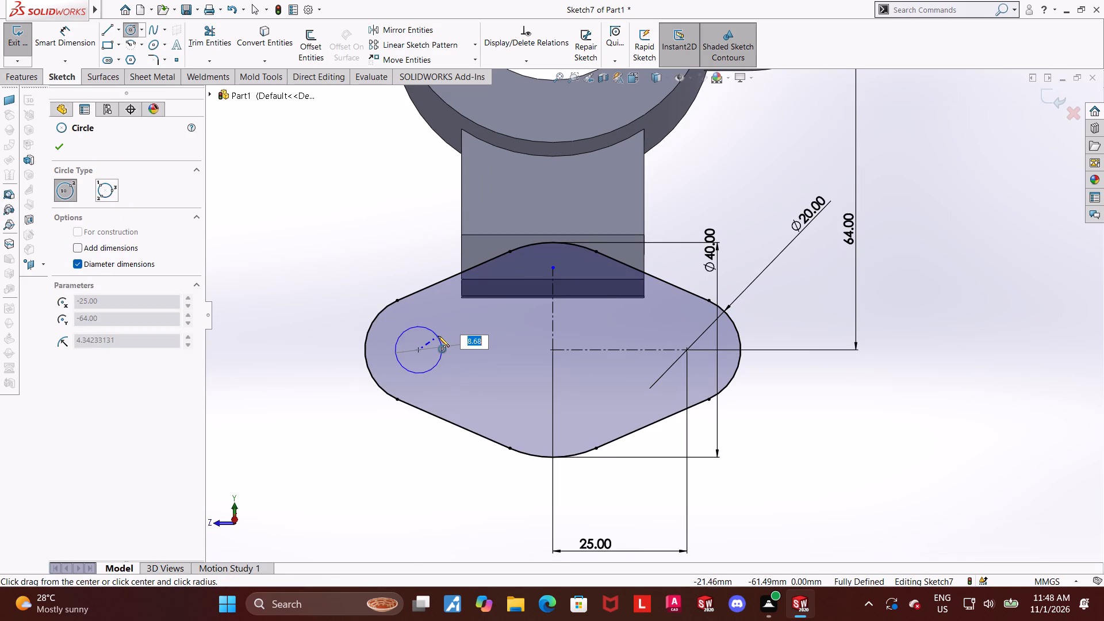
click(438, 336)
key(Escape)
click(66, 48)
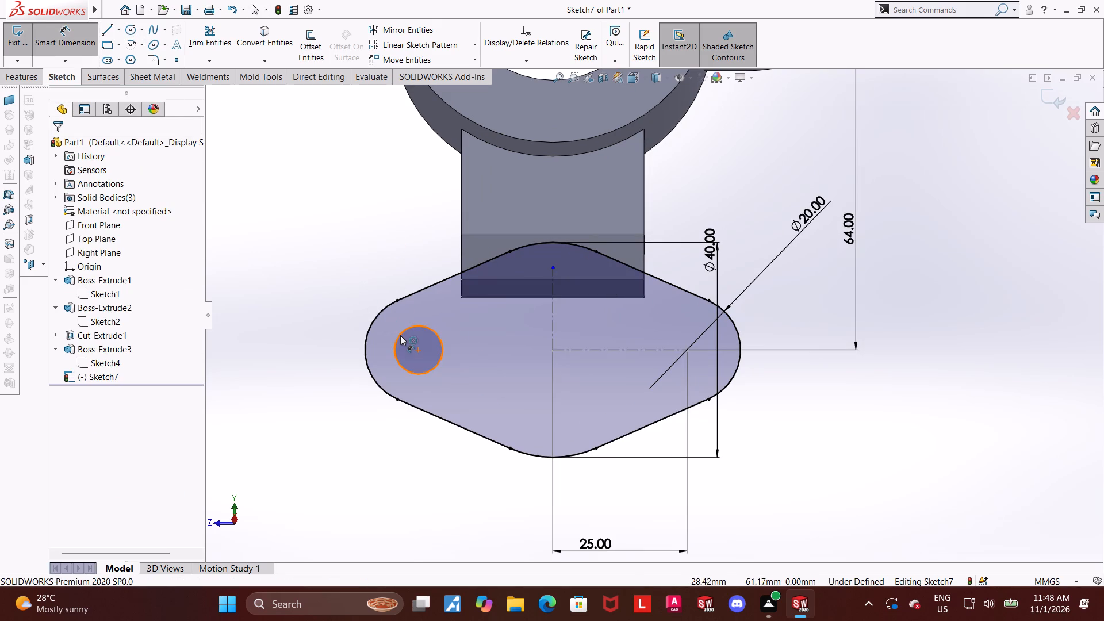
click(400, 335)
click(332, 255)
key(8)
key(Return)
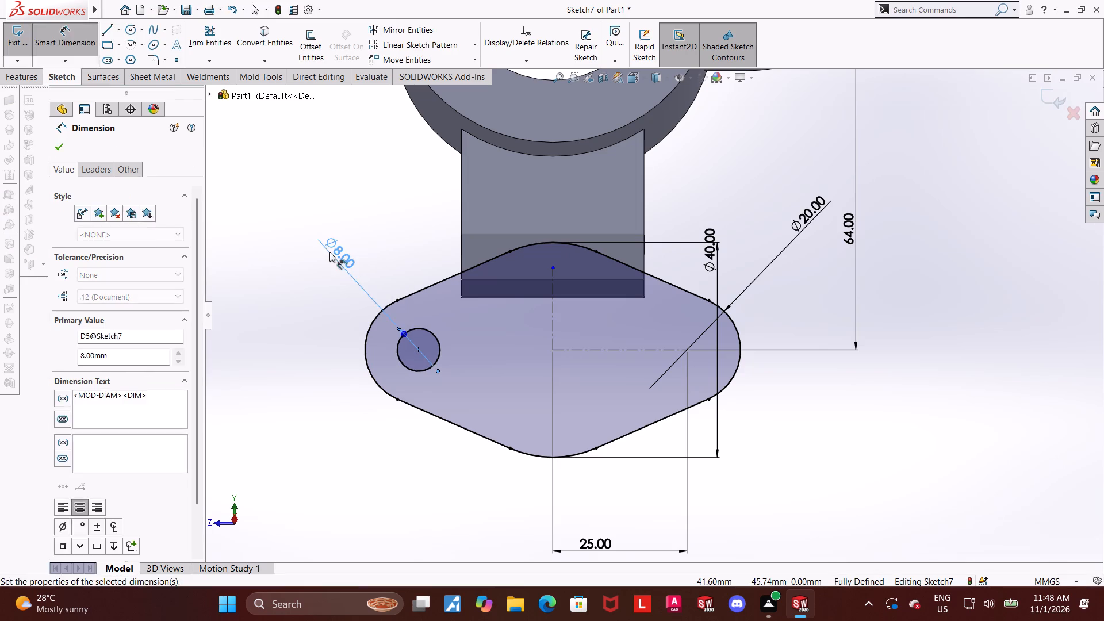
key(Escape)
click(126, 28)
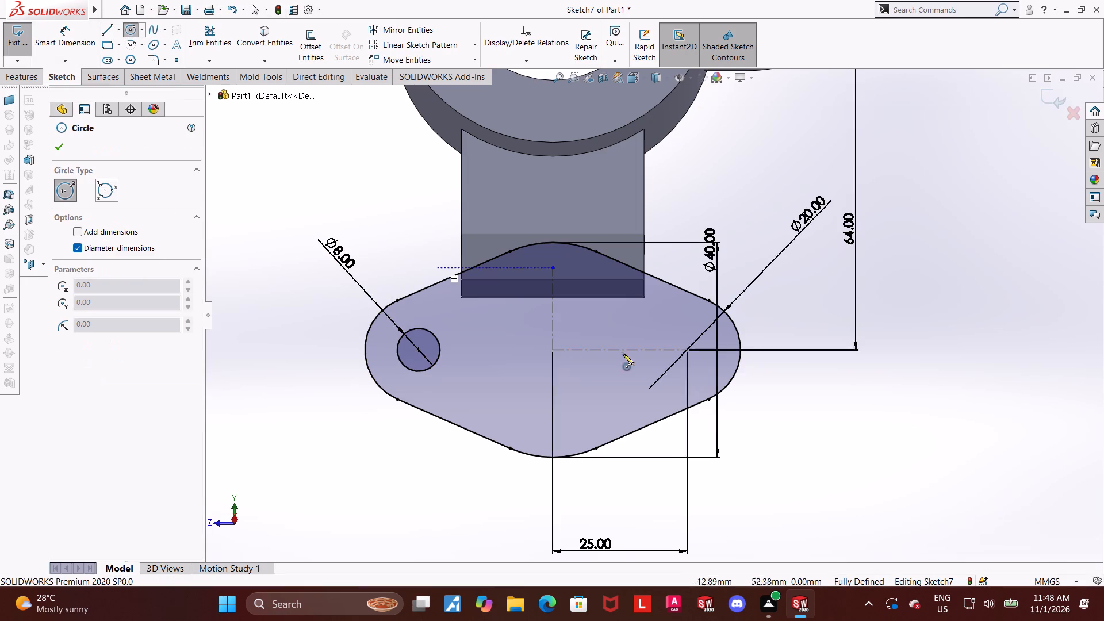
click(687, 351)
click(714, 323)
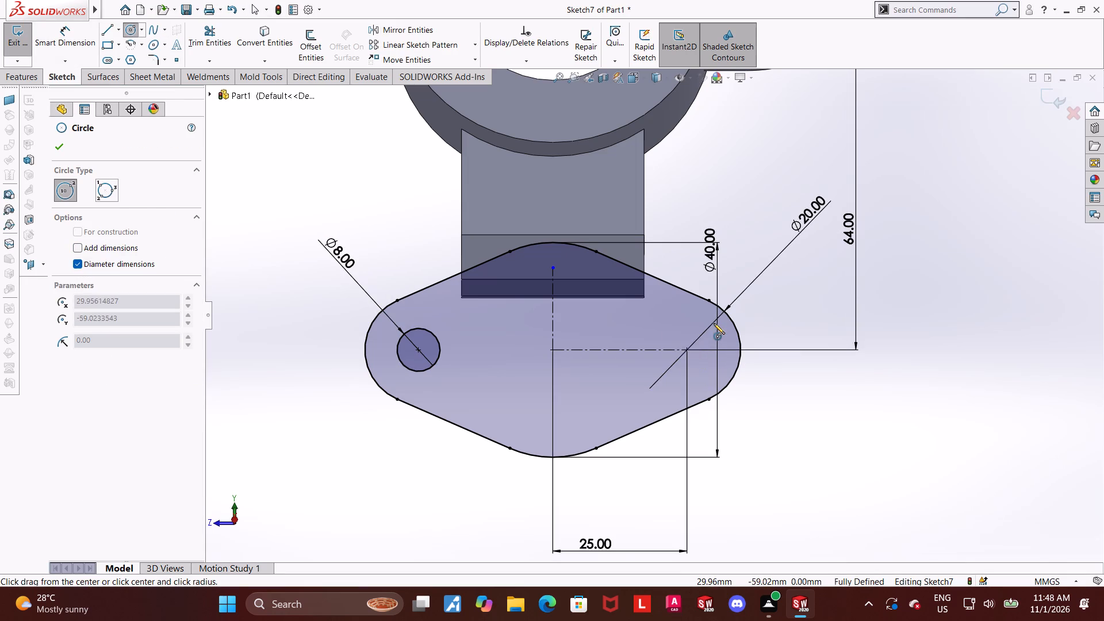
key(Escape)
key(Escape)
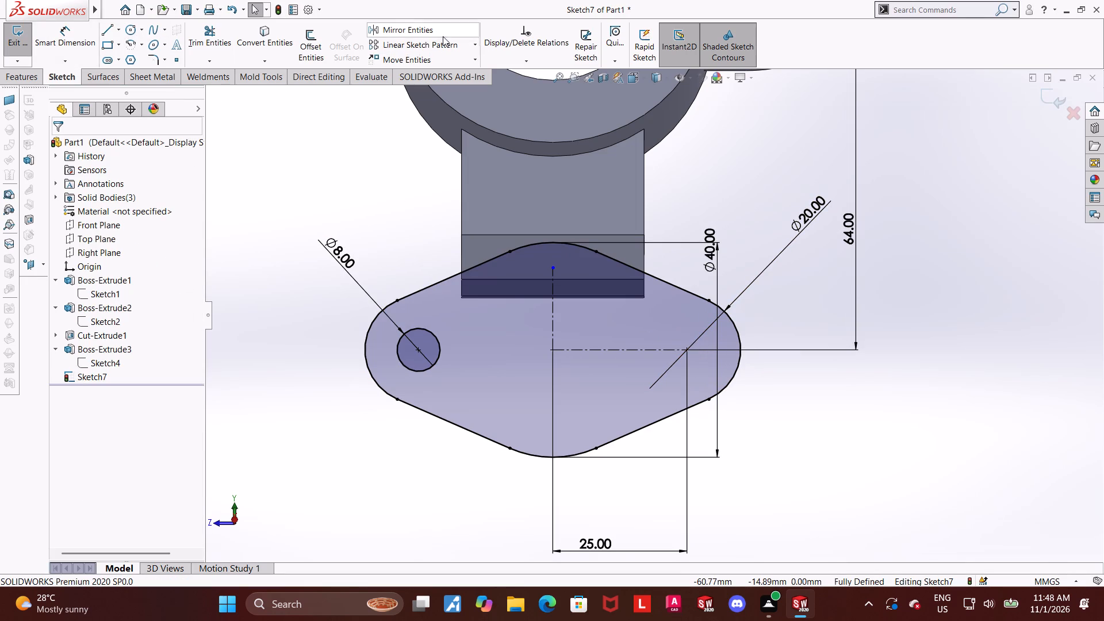
Mirror the 8 mm circle about the vertical centerline to the flange's opposite rounded end, keeping the original.
click(439, 30)
click(431, 331)
double_click(90, 310)
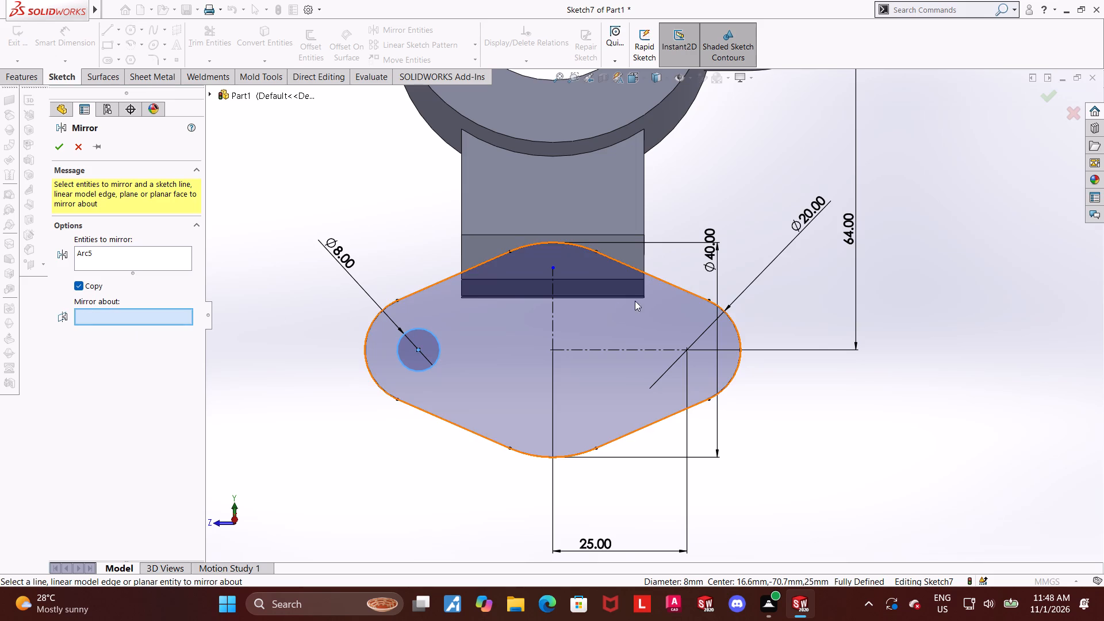
click(553, 313)
click(59, 153)
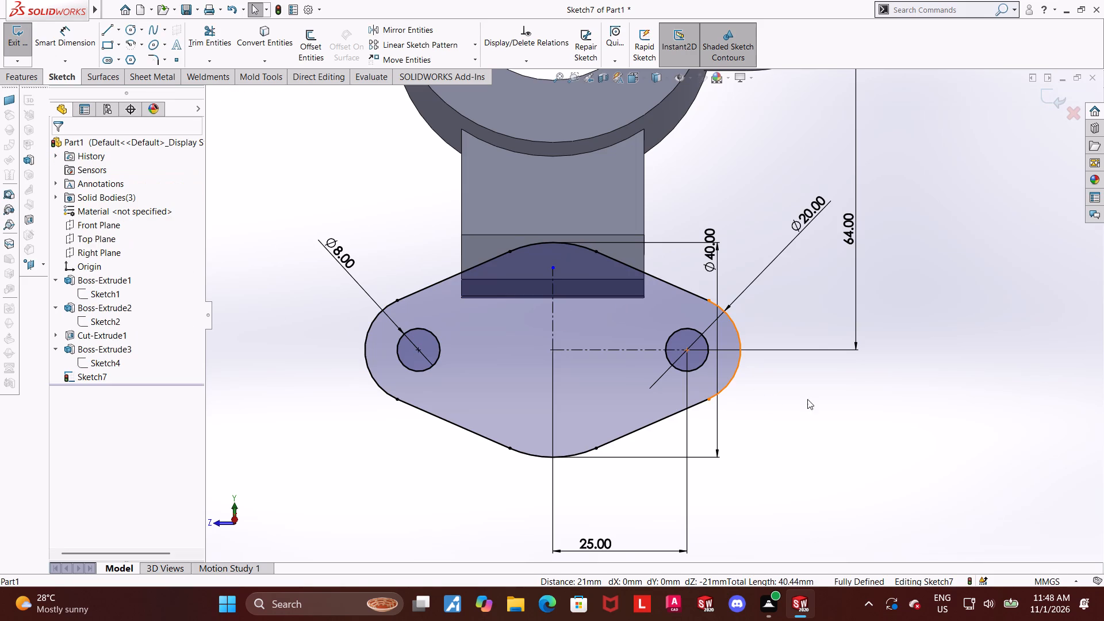
key(Escape)
Finish the flange sketch and extrude the diamond-like profile with its two holes to a blind depth of 10 mm.
scroll(868, 428, up, 3)
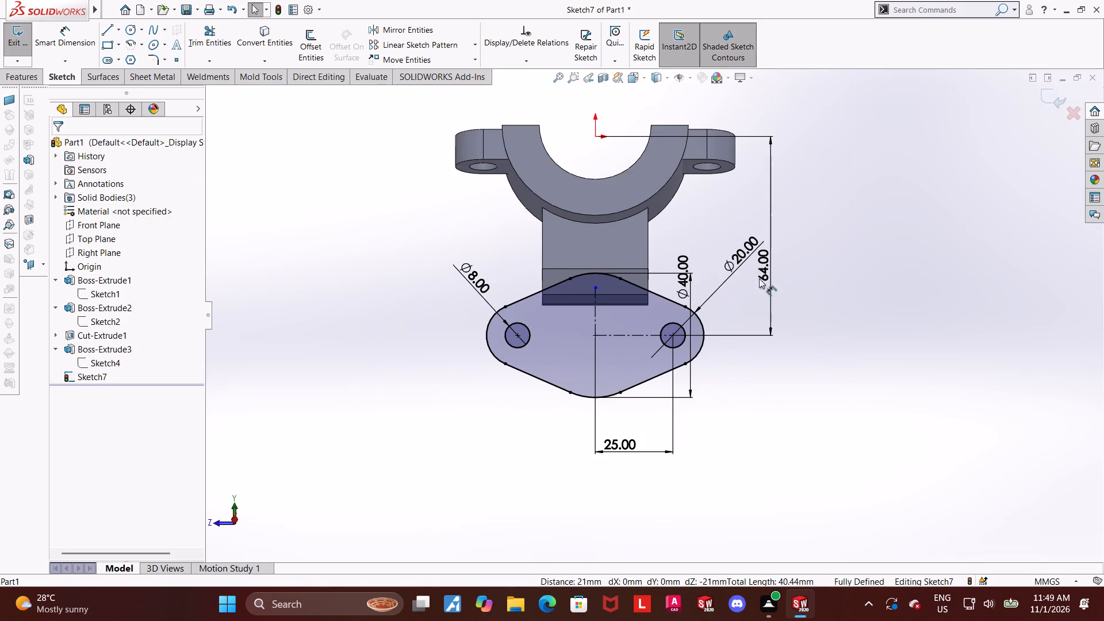
scroll(677, 187, down, 1)
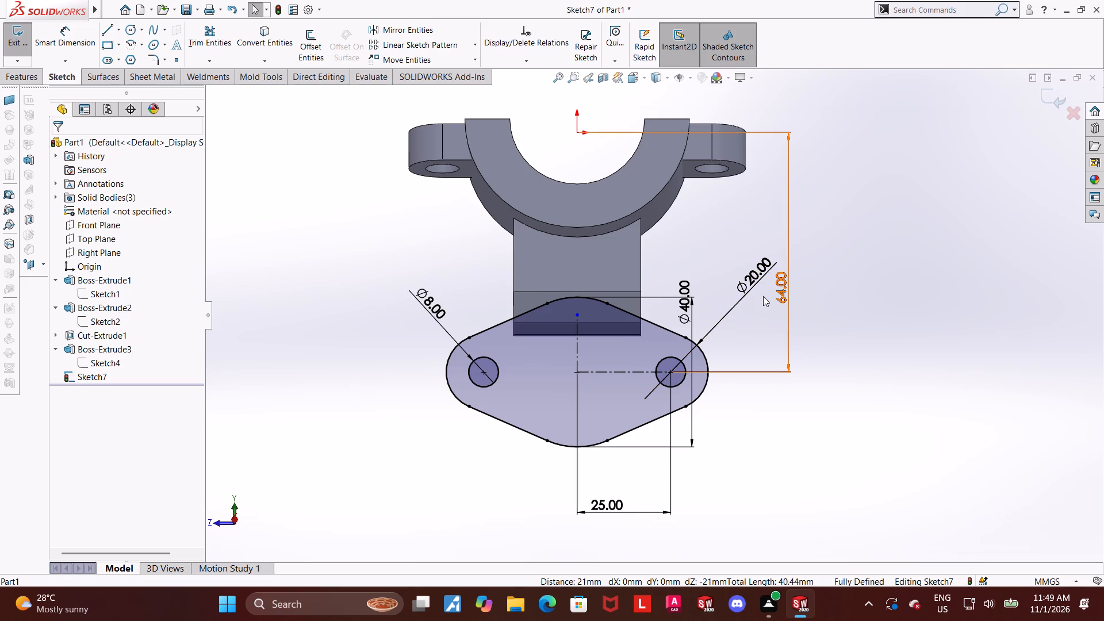
scroll(762, 296, down, 1)
scroll(764, 300, up, 2)
middle_drag(835, 319, 818, 332)
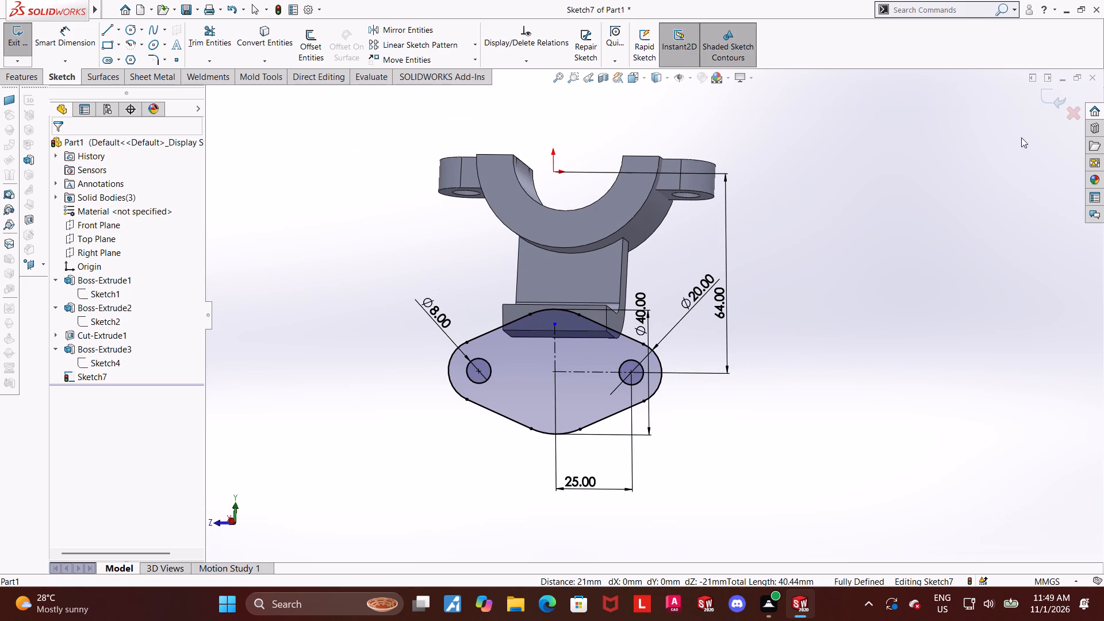
click(1045, 97)
click(5, 47)
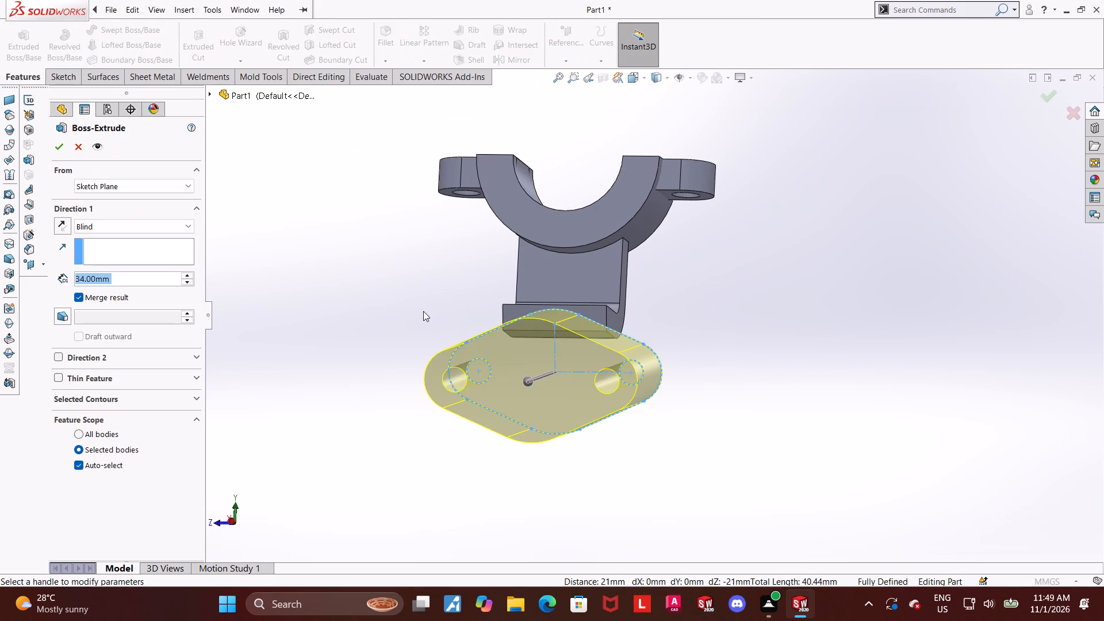
middle_drag(407, 315, 398, 317)
middle_drag(272, 323, 241, 358)
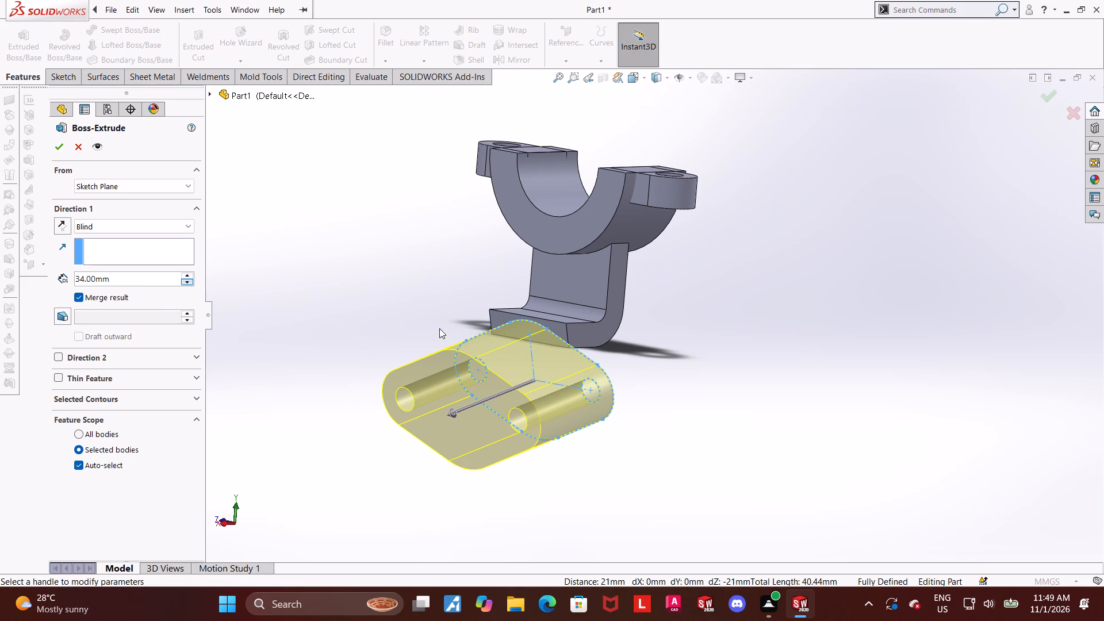
scroll(449, 328, up, 2)
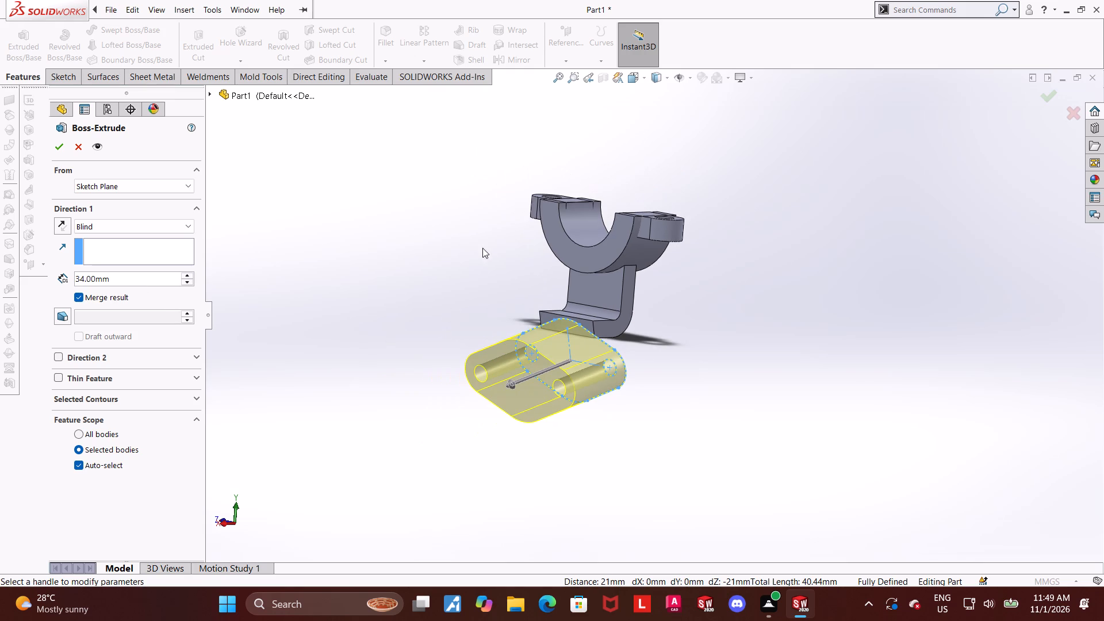
scroll(477, 205, down, 1)
scroll(477, 205, up, 1)
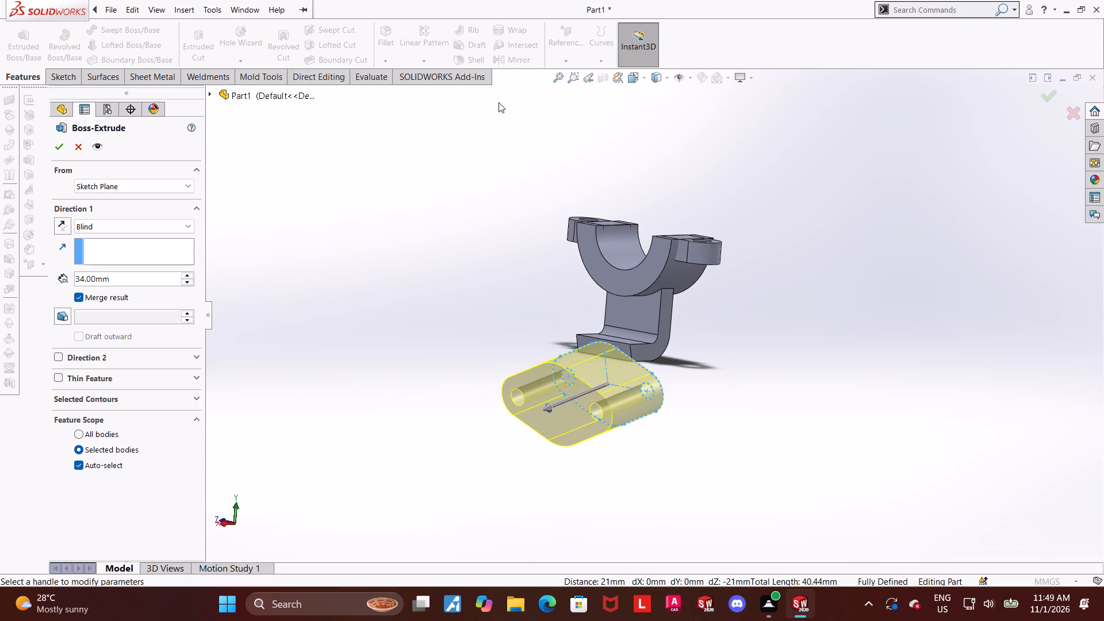
scroll(499, 102, down, 1)
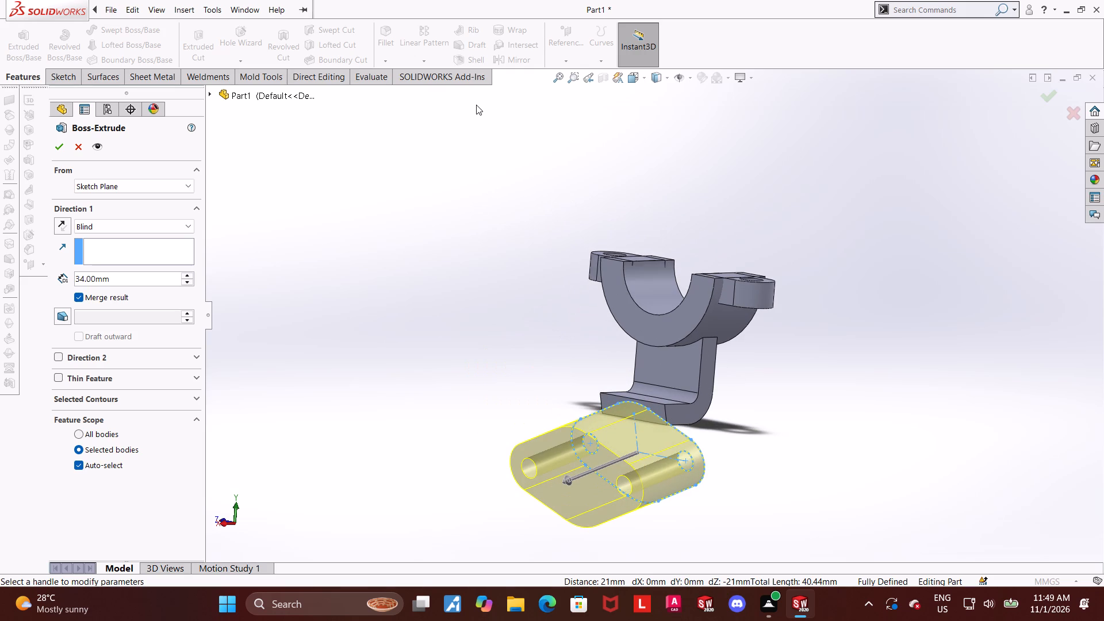
scroll(642, 378, up, 1)
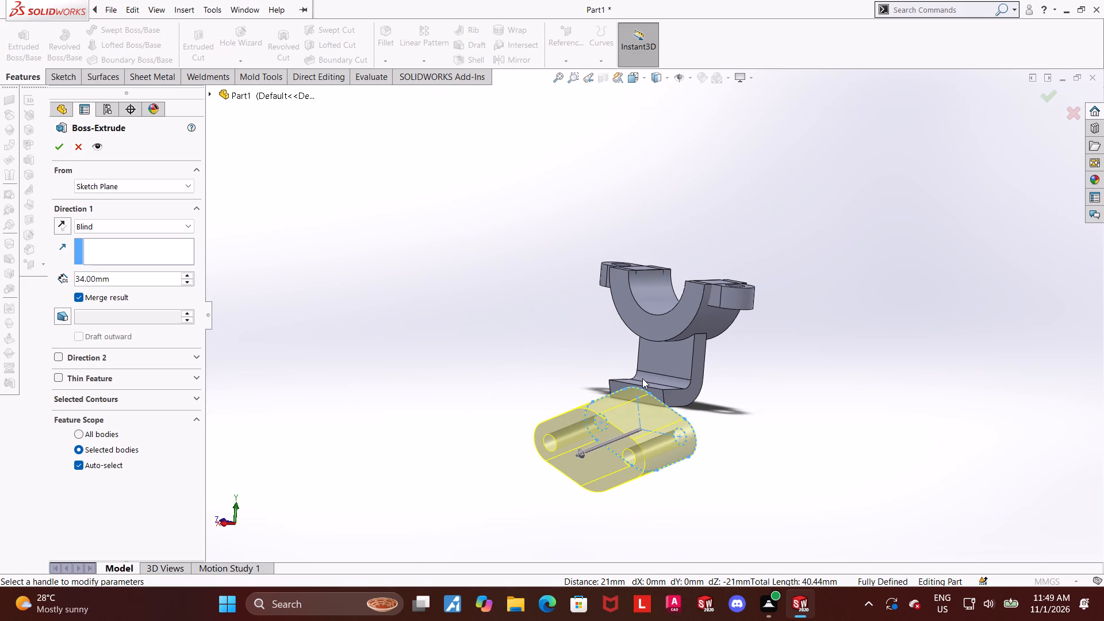
scroll(642, 378, down, 1)
scroll(642, 378, up, 2)
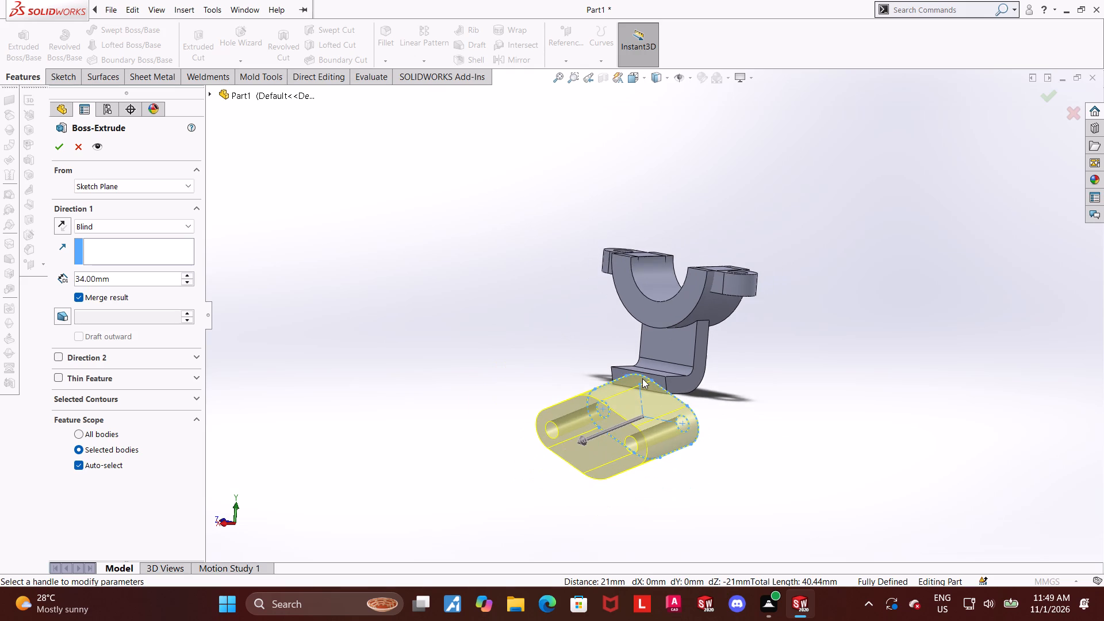
scroll(642, 365, down, 3)
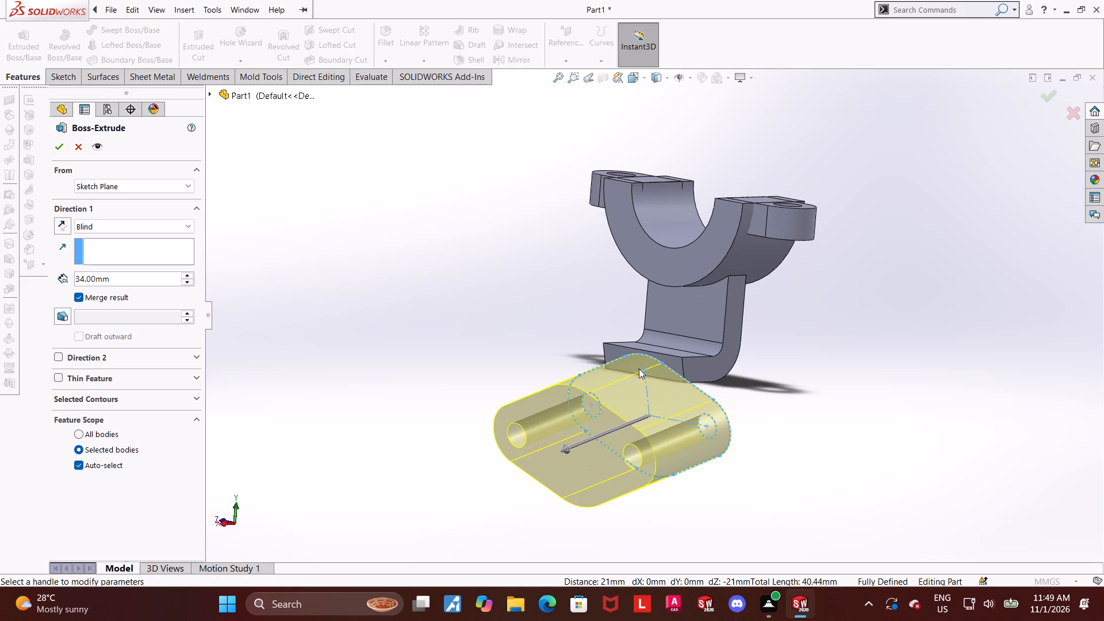
scroll(652, 341, down, 1)
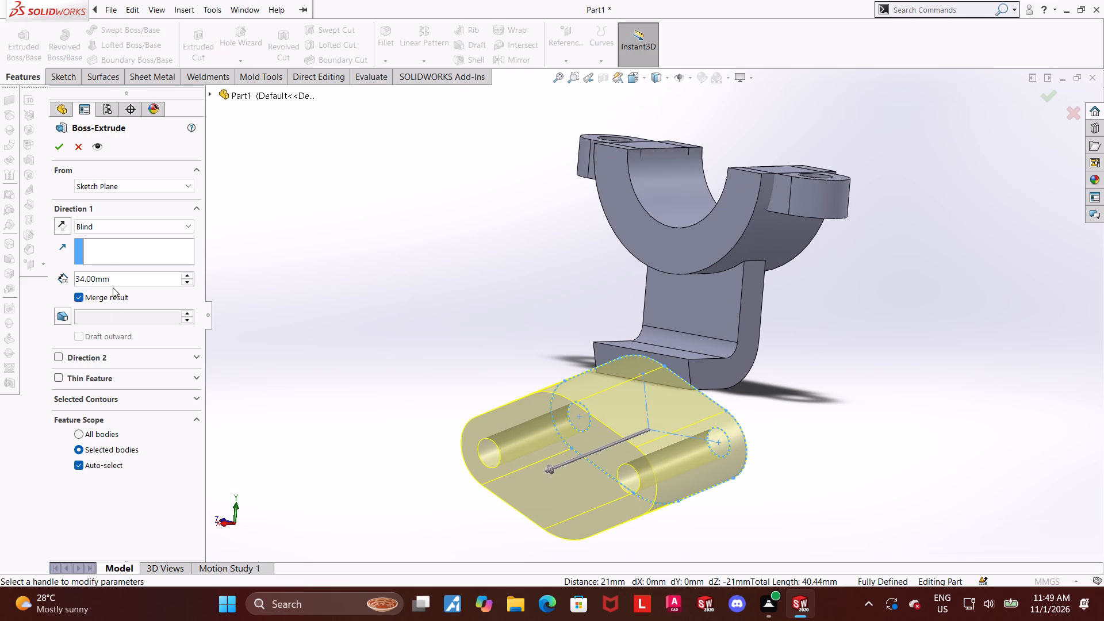
click(120, 279)
drag(129, 278, 0, 302)
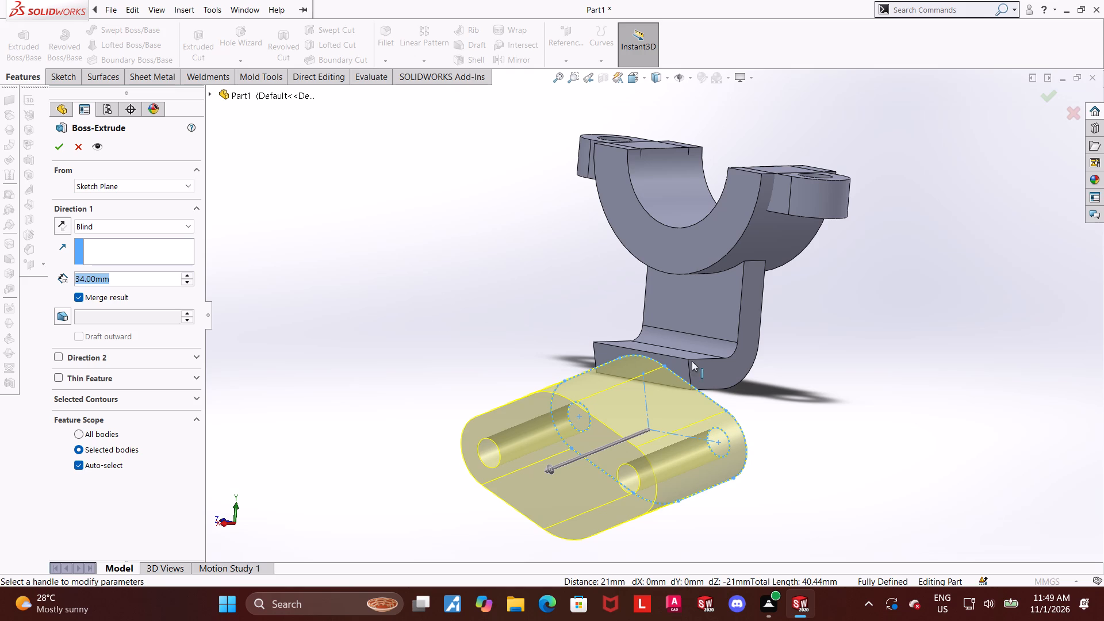
text(10)
key(Return)
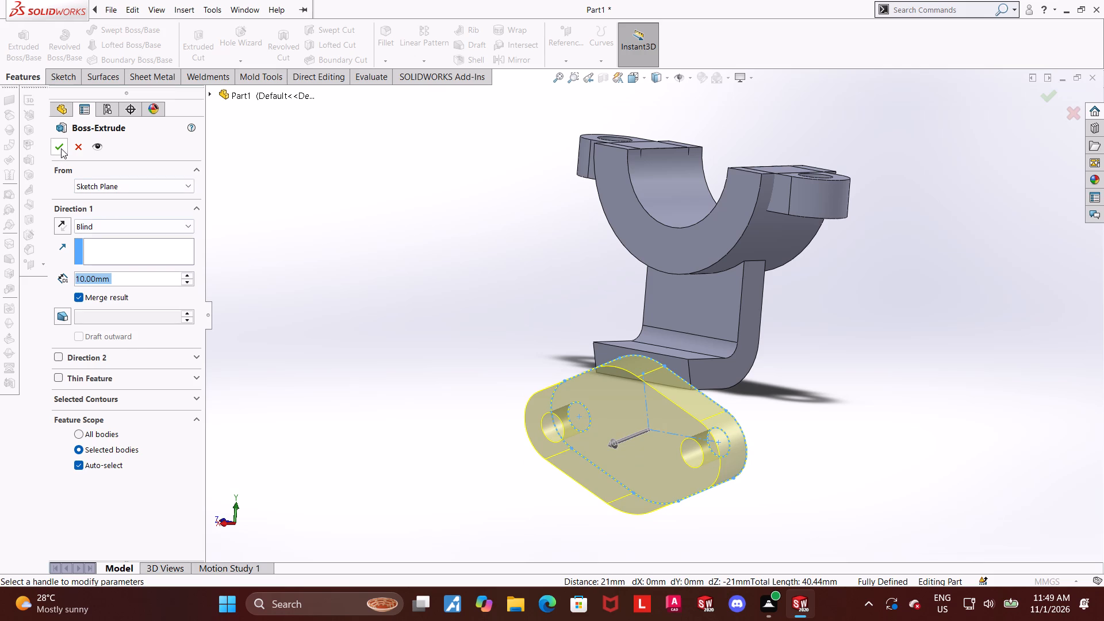
click(61, 148)
click(905, 449)
Open the L-shaped arm's profile sketch for editing and orient the view normal to it.
middle_drag(850, 436, 802, 461)
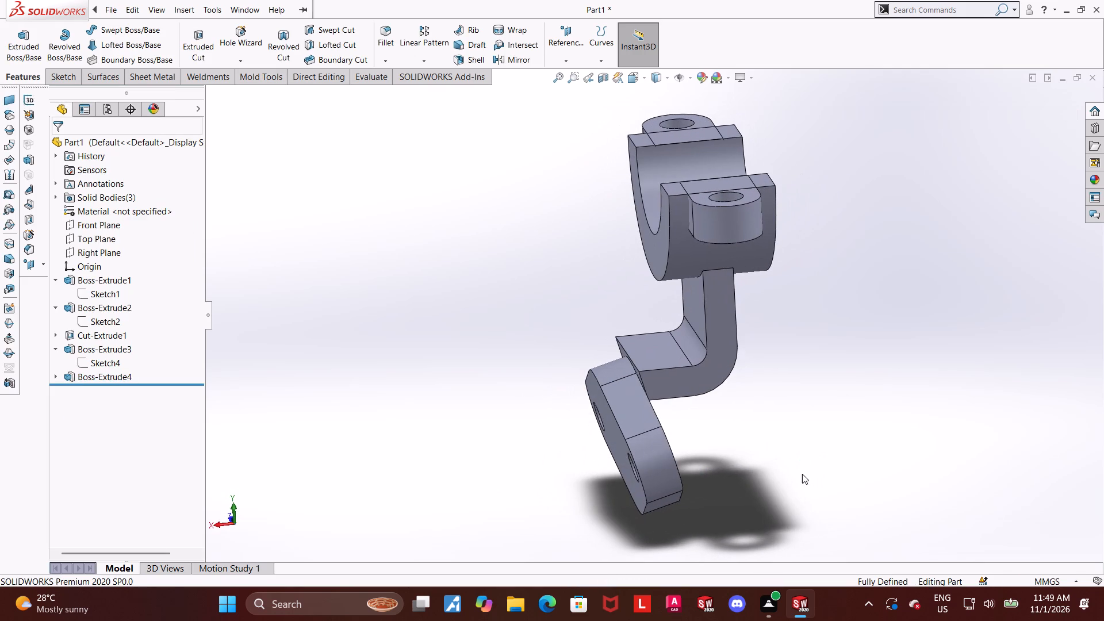
scroll(775, 453, up, 1)
middle_drag(775, 453, 788, 449)
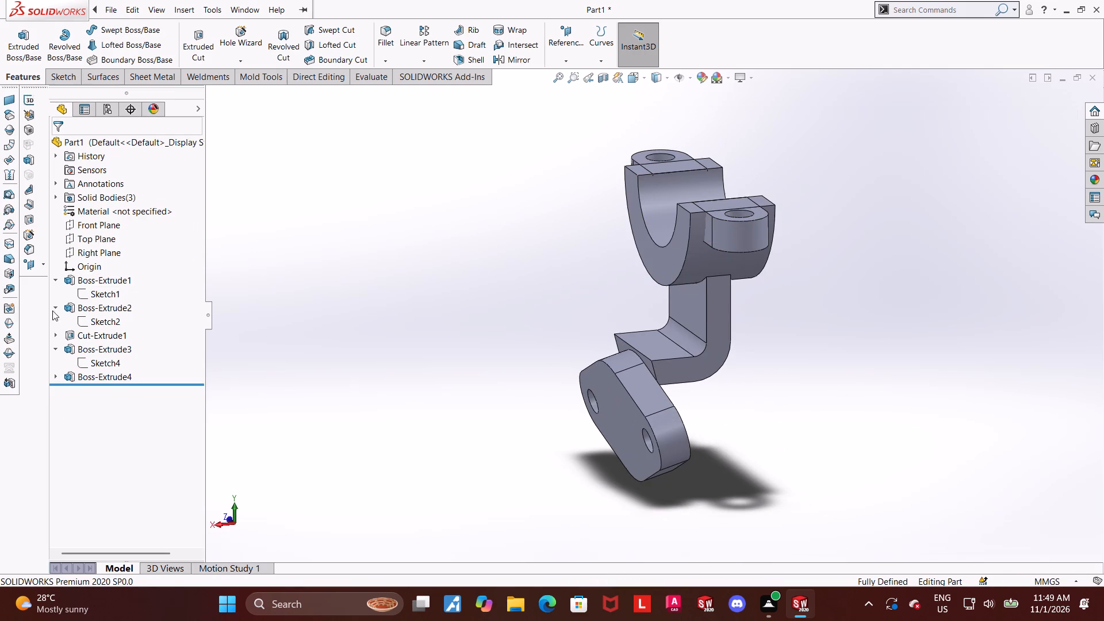
click(80, 359)
click(91, 327)
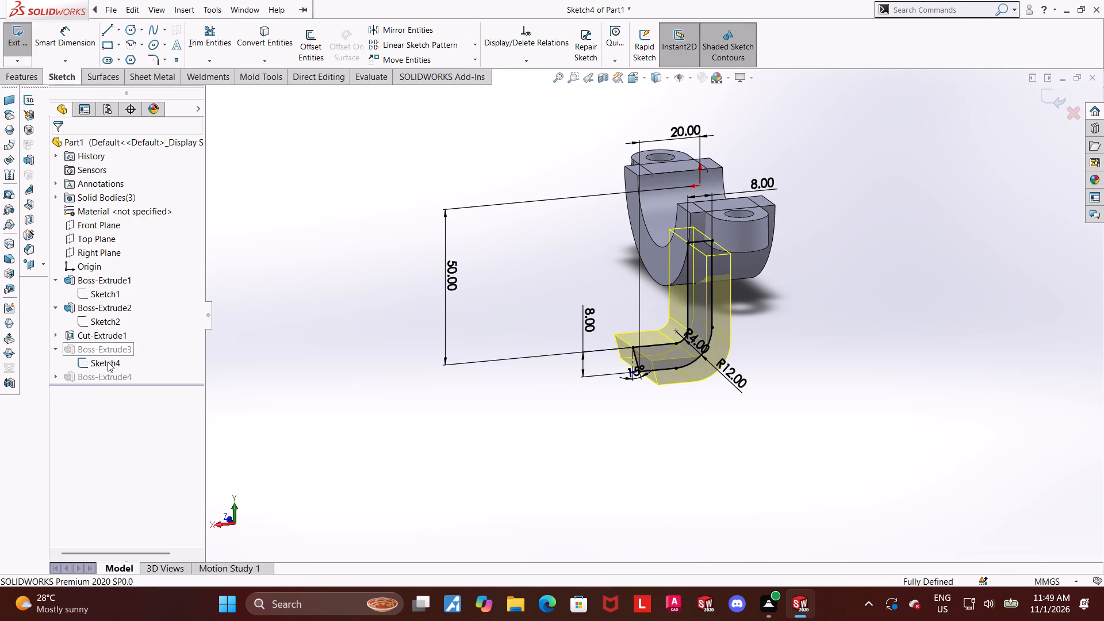
click(108, 362)
click(136, 344)
Examine the L-shaped arm's profile and dimensions from front and back, especially around its angled lower end.
scroll(477, 365, up, 1)
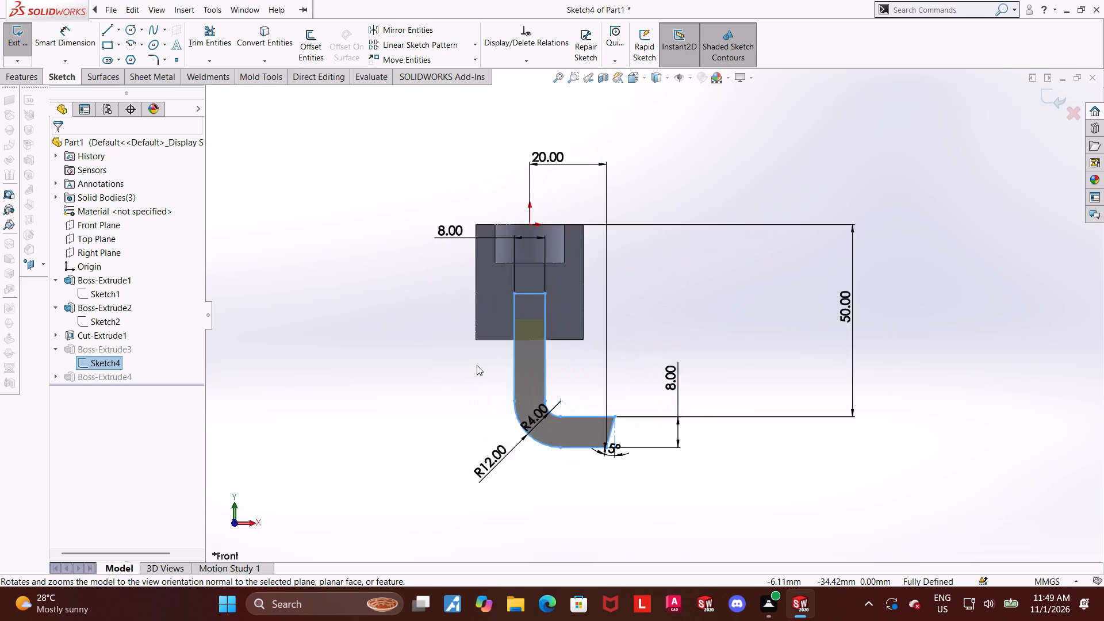
scroll(477, 365, up, 1)
scroll(758, 368, down, 2)
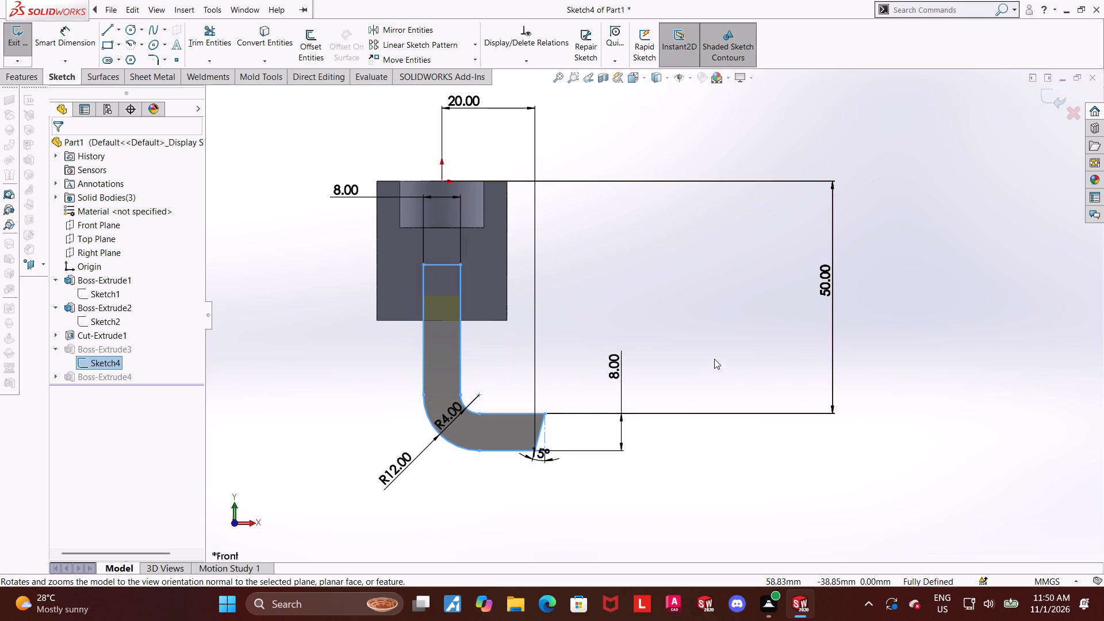
middle_drag(695, 347, 640, 344)
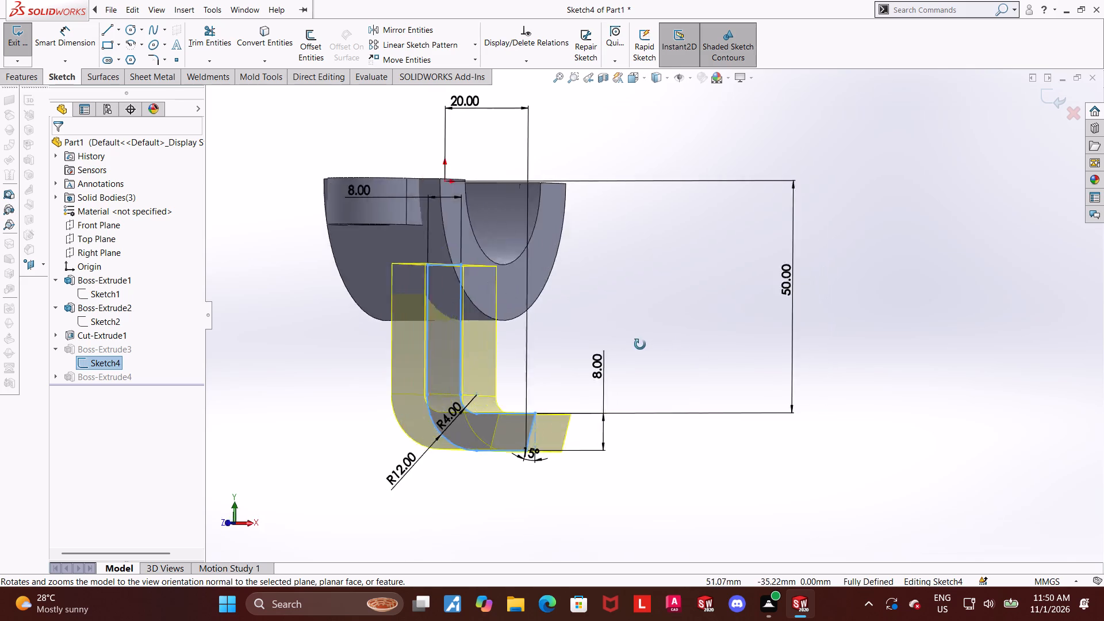
middle_drag(640, 344, 476, 340)
click(626, 74)
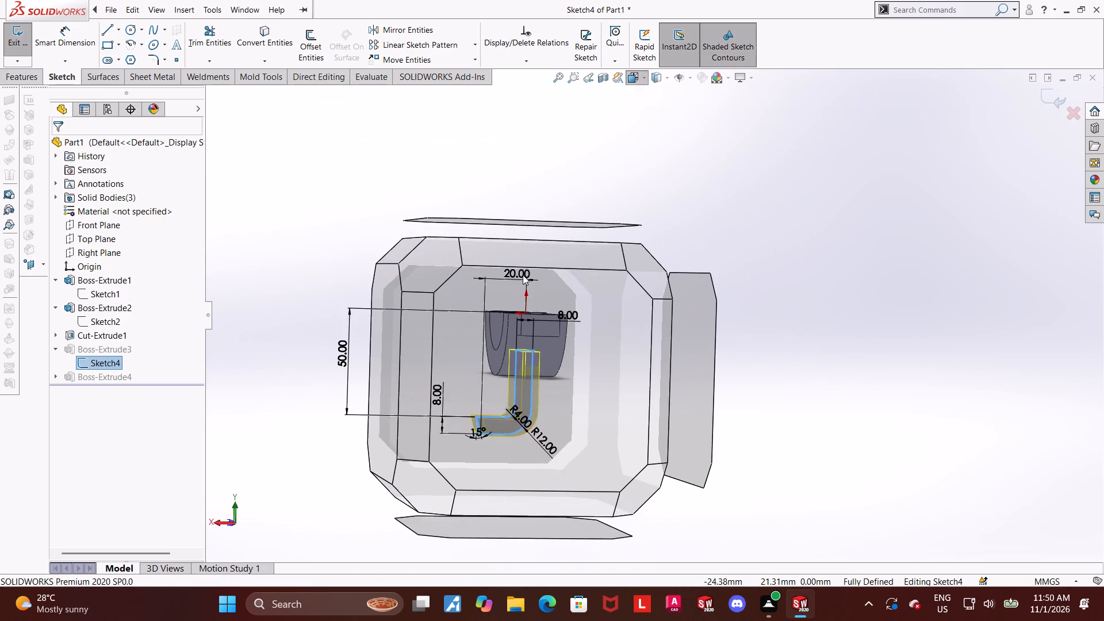
click(599, 353)
scroll(795, 447, up, 2)
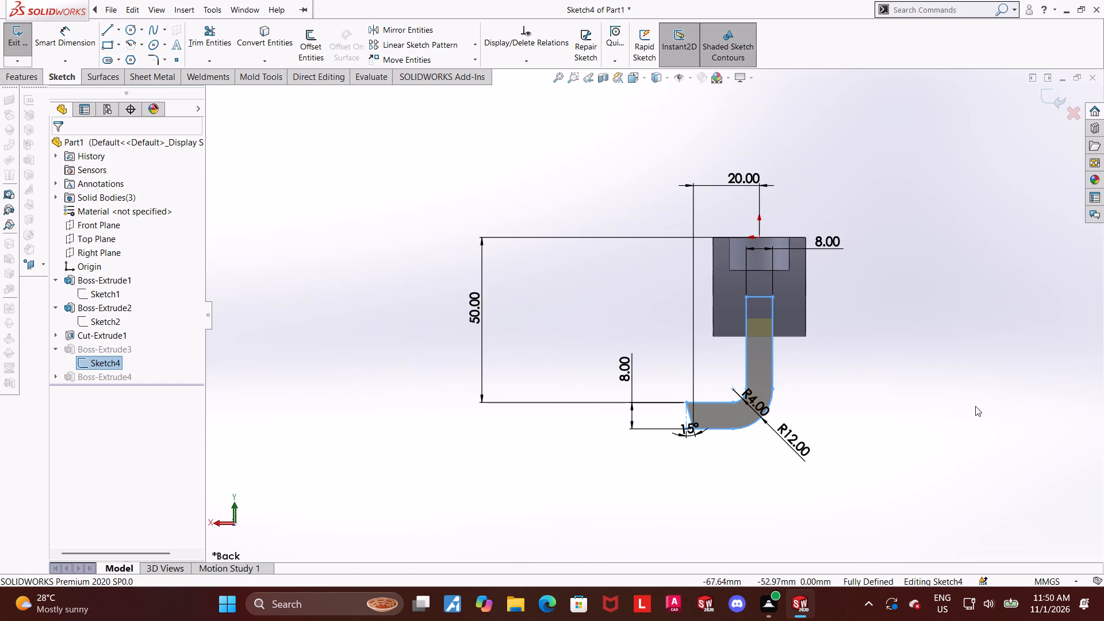
scroll(973, 405, down, 2)
click(834, 387)
scroll(553, 326, down, 2)
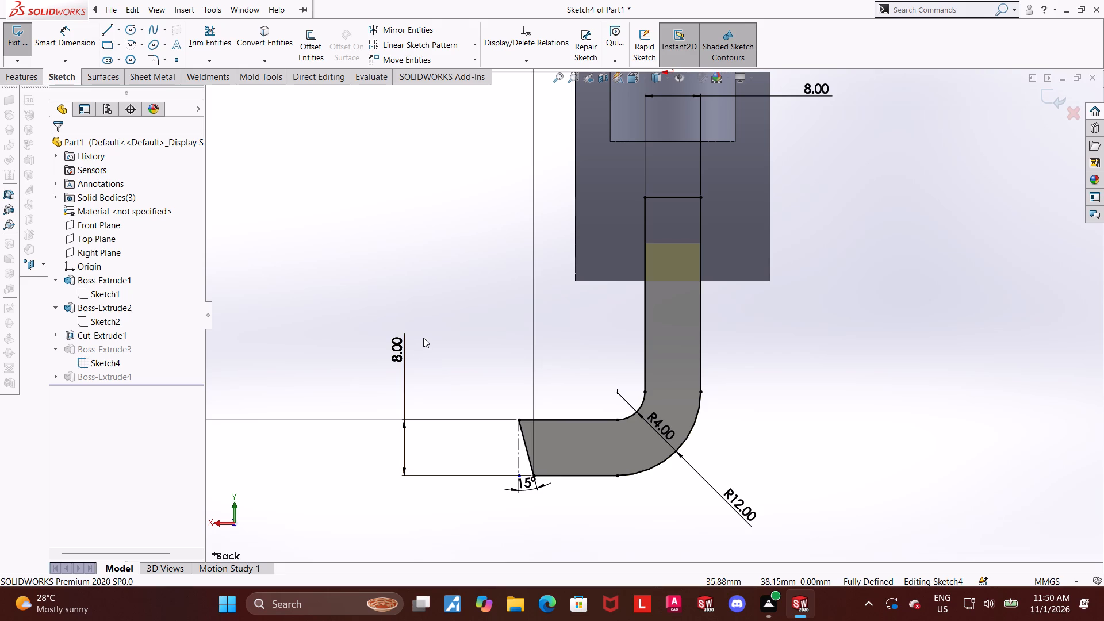
scroll(513, 400, up, 2)
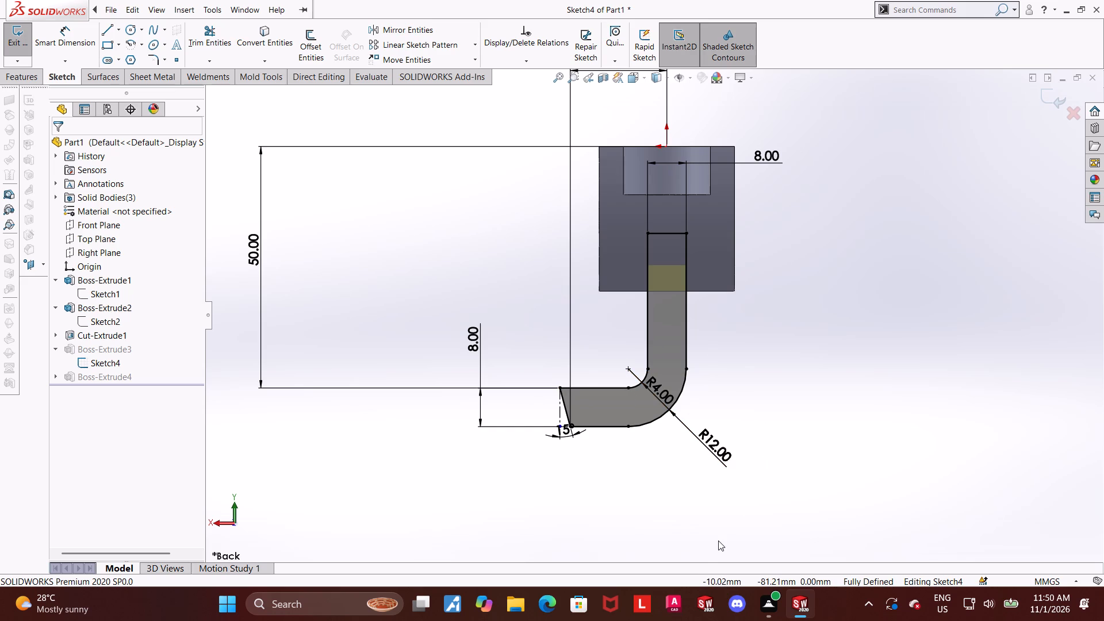
Inspect the angled lower end of the L-shaped arm's profile and leave the sketch without edits.
scroll(579, 374, down, 1)
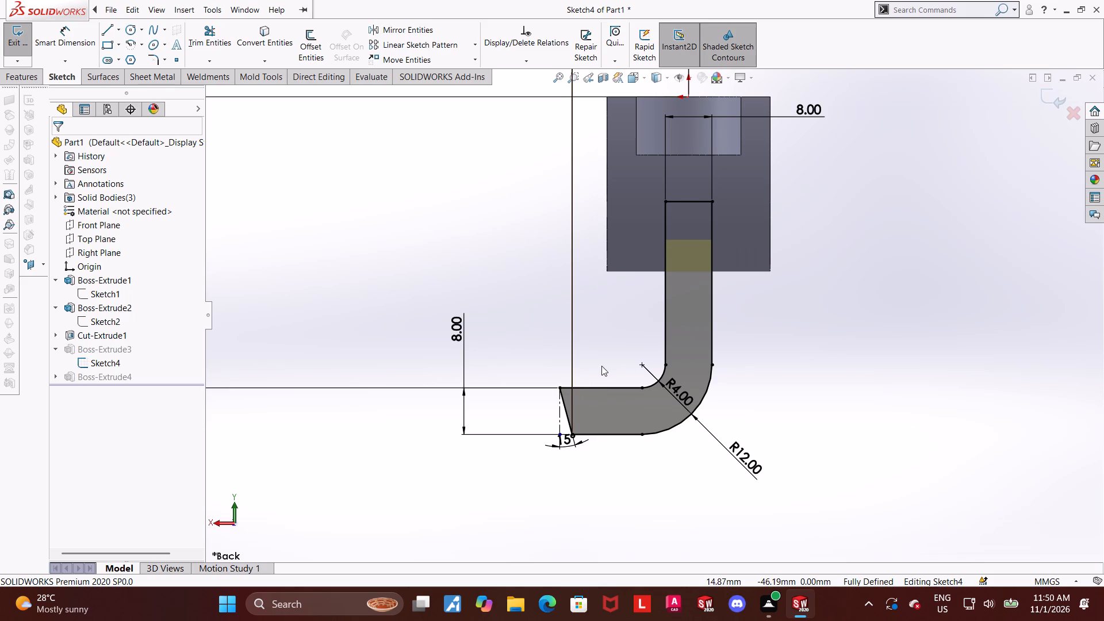
scroll(597, 367, down, 1)
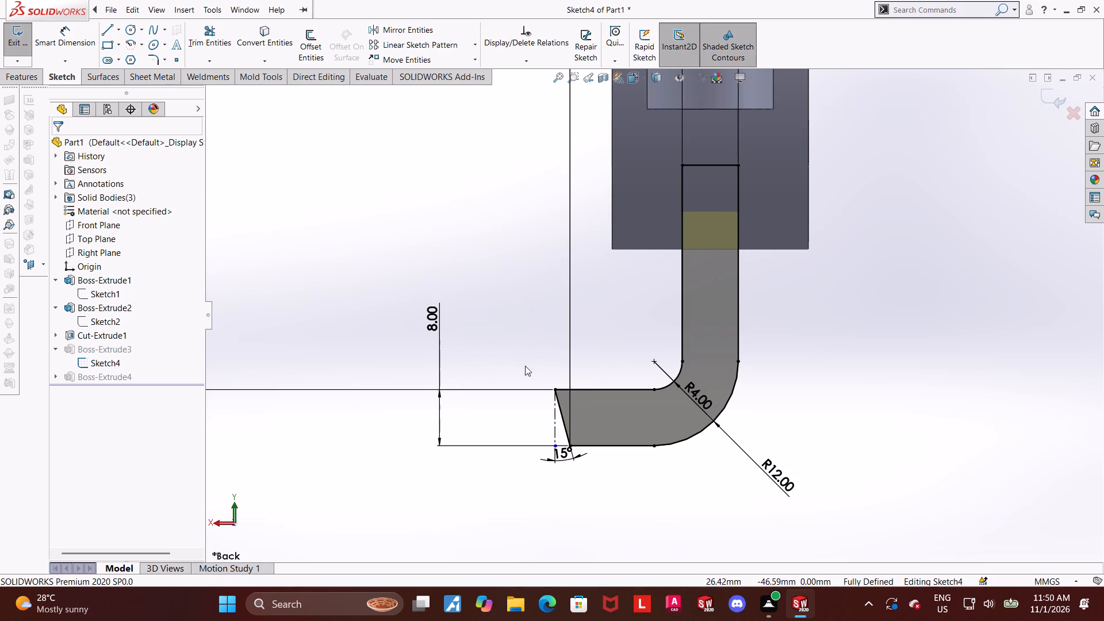
middle_drag(525, 371, 571, 356)
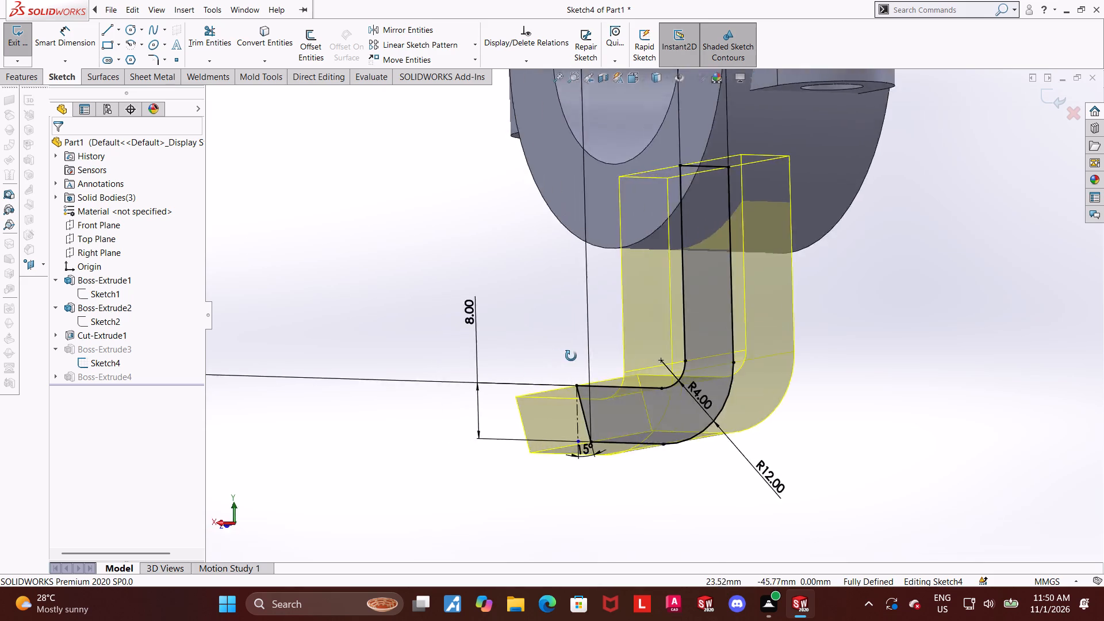
middle_drag(571, 356, 619, 376)
click(1046, 97)
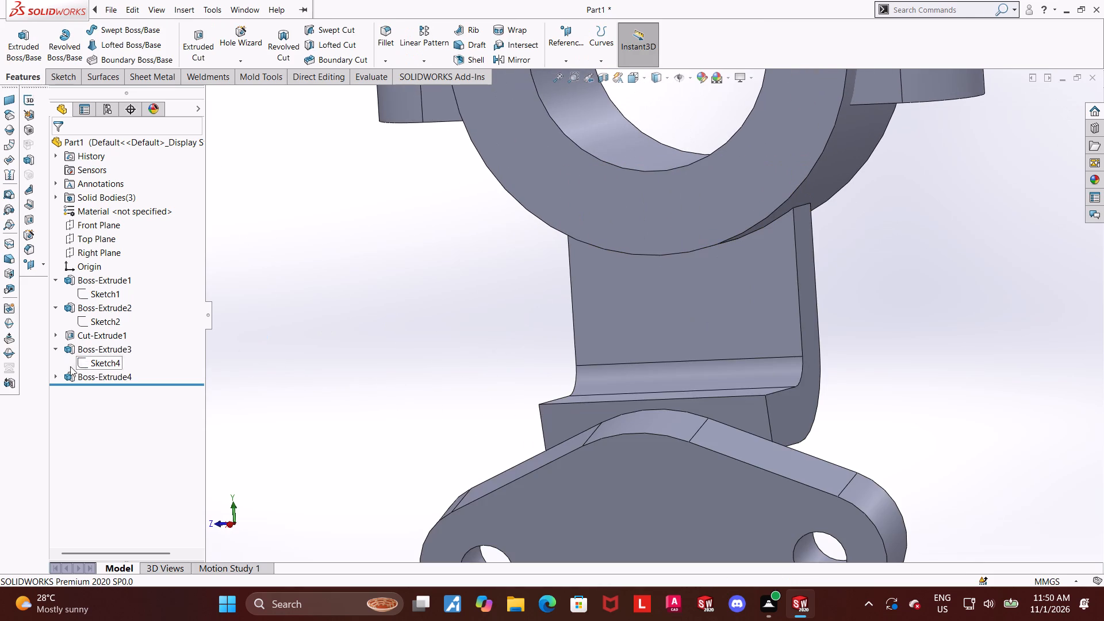
Open the diamond-like flange's sketch for editing and orient the view normal to it.
click(59, 375)
click(94, 384)
click(105, 350)
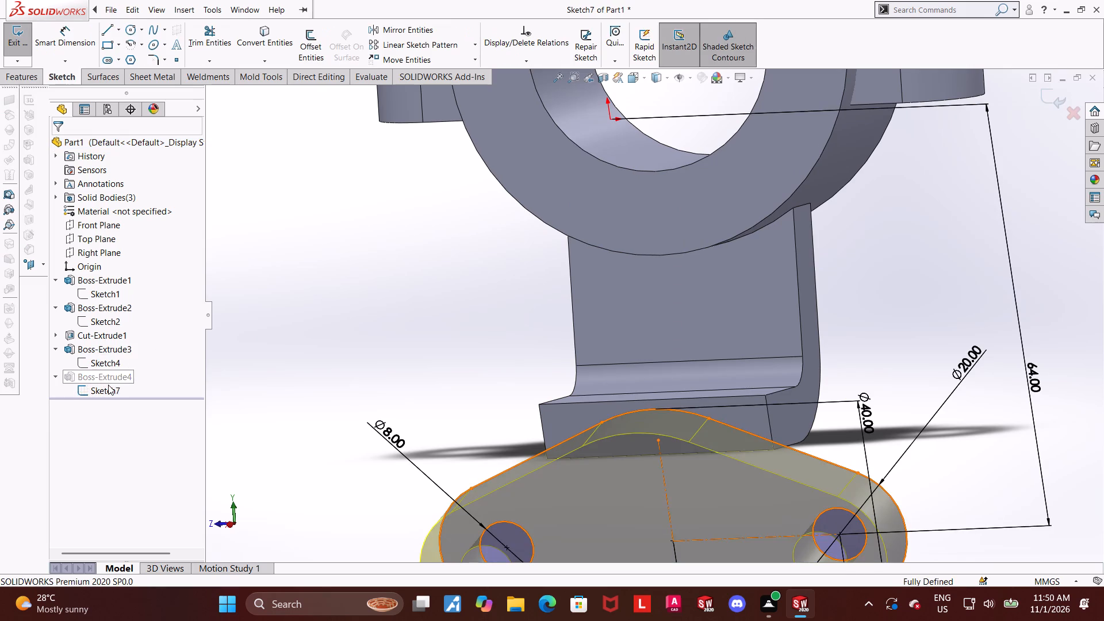
click(108, 385)
click(134, 371)
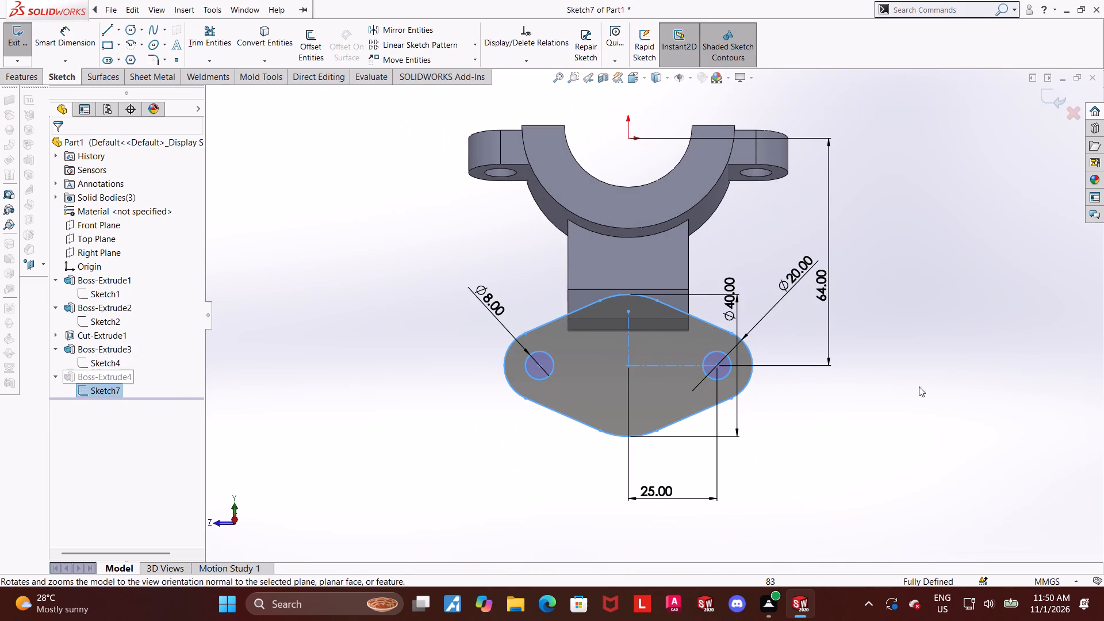
Examine the flange sketch's outline, holes and dimensions in relation to the arm and half-ring.
scroll(664, 284, down, 1)
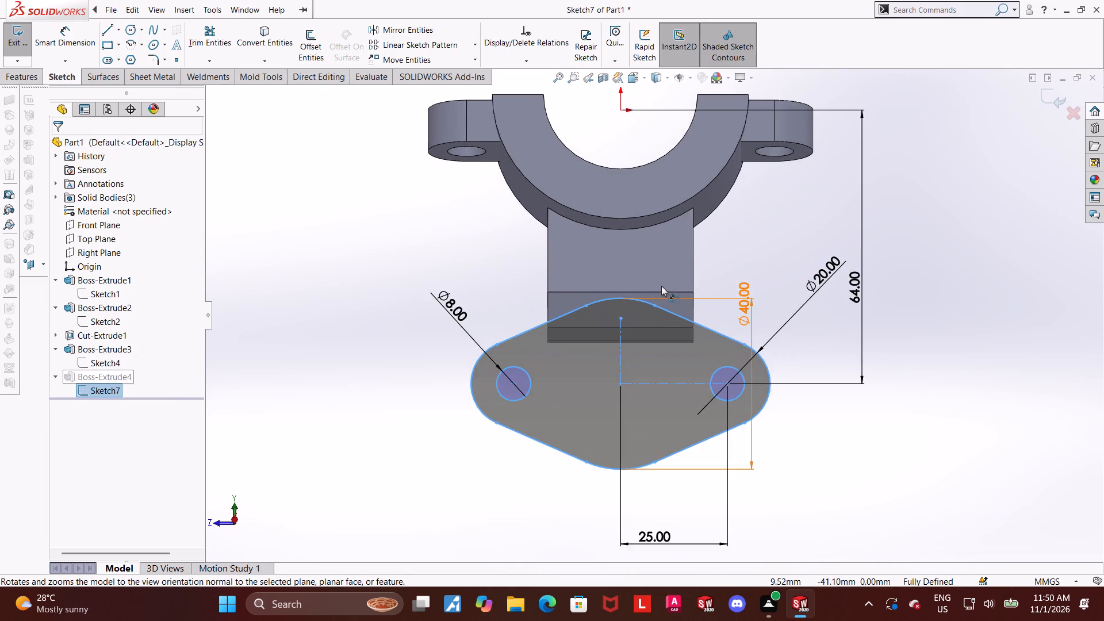
scroll(661, 286, down, 1)
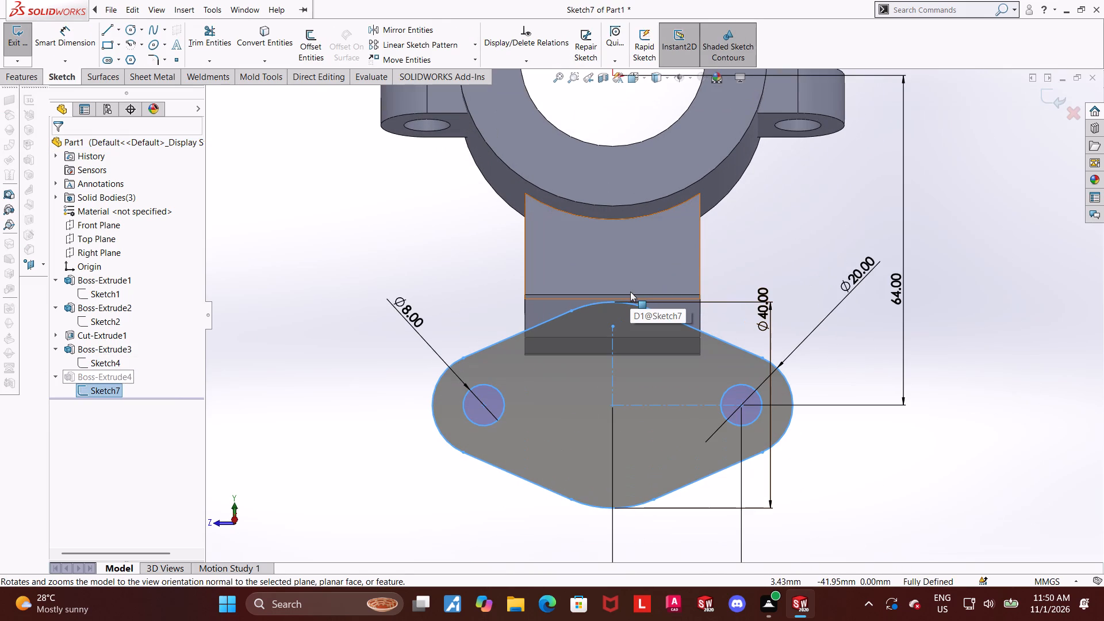
scroll(1000, 359, up, 2)
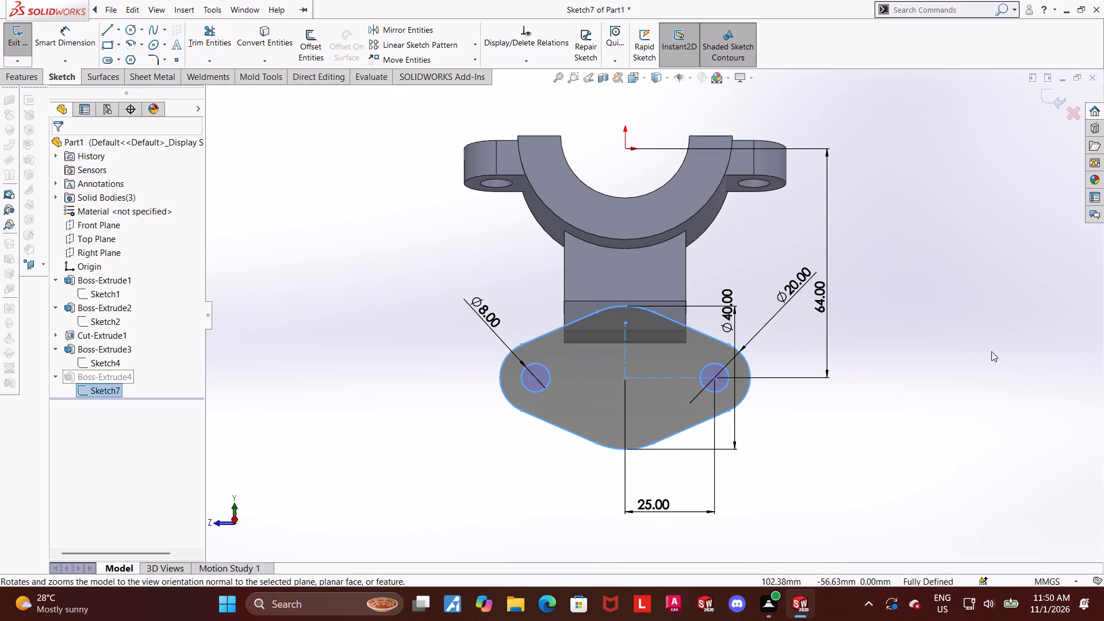
scroll(963, 351, up, 2)
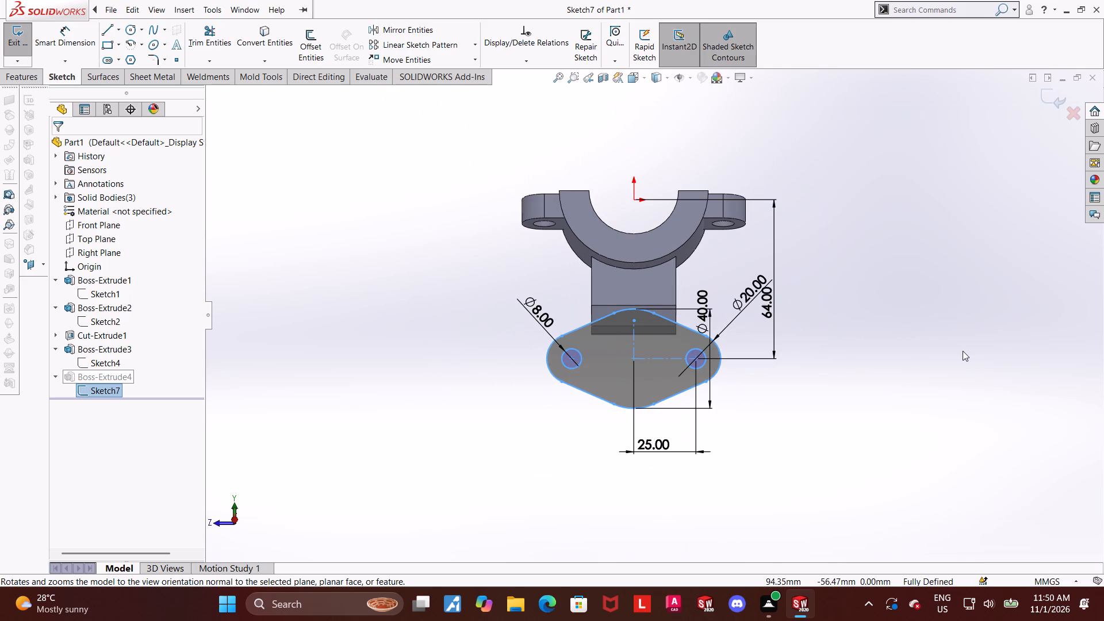
scroll(623, 345, down, 1)
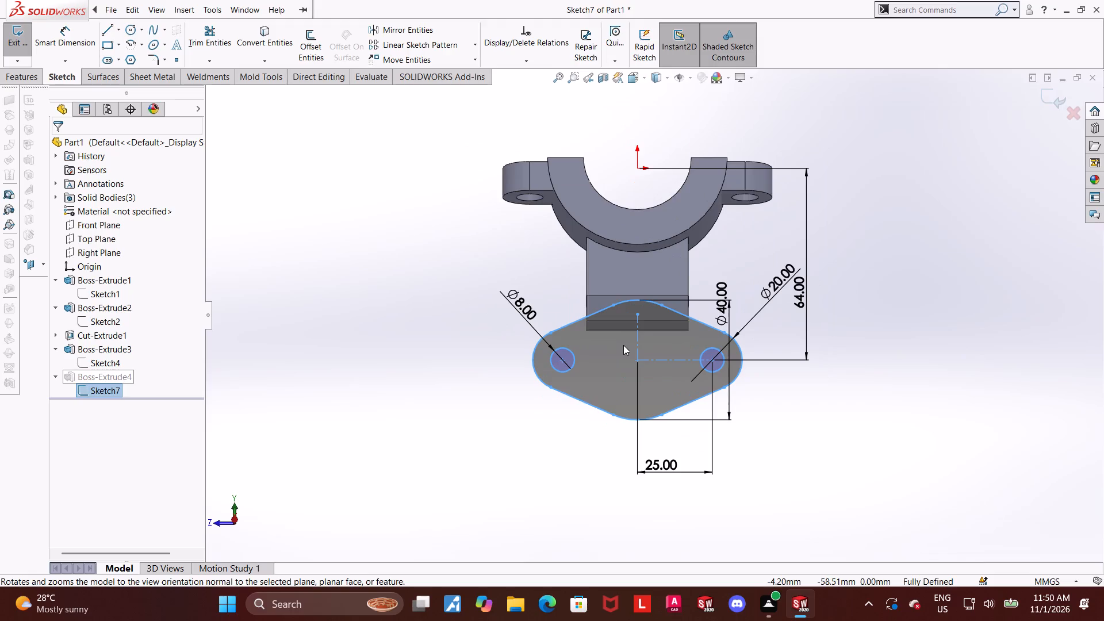
scroll(623, 344, up, 1)
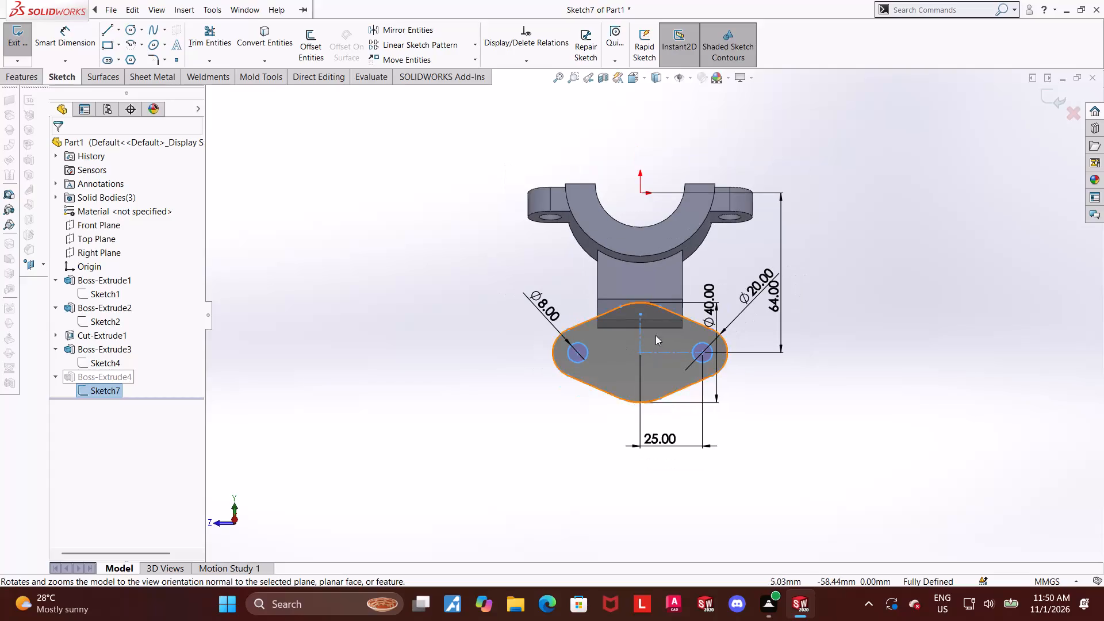
scroll(668, 315, down, 3)
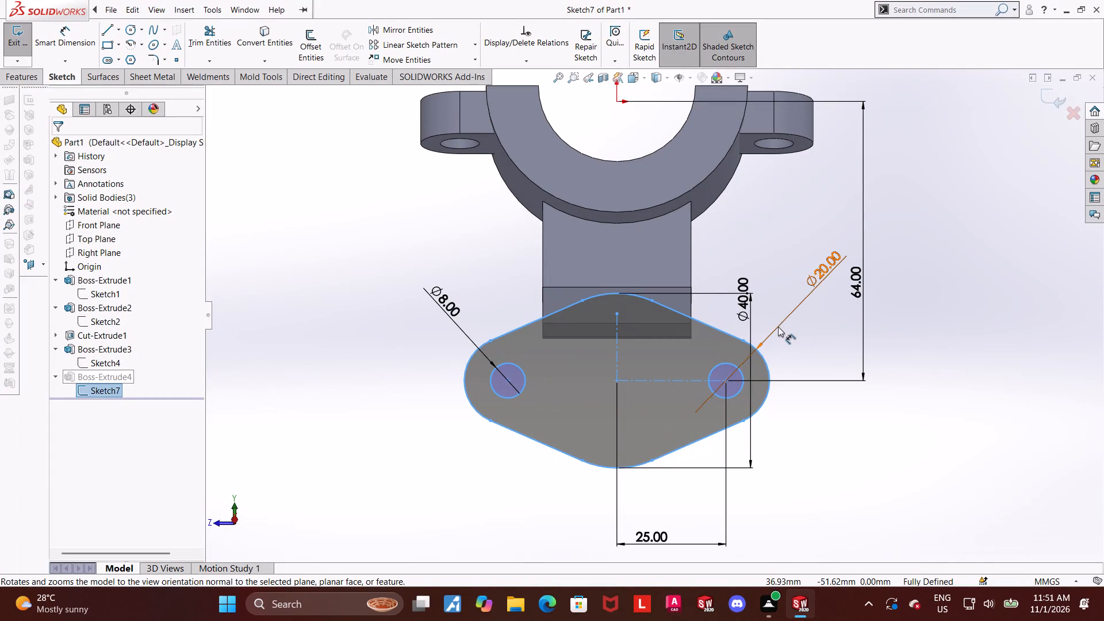
scroll(616, 307, down, 1)
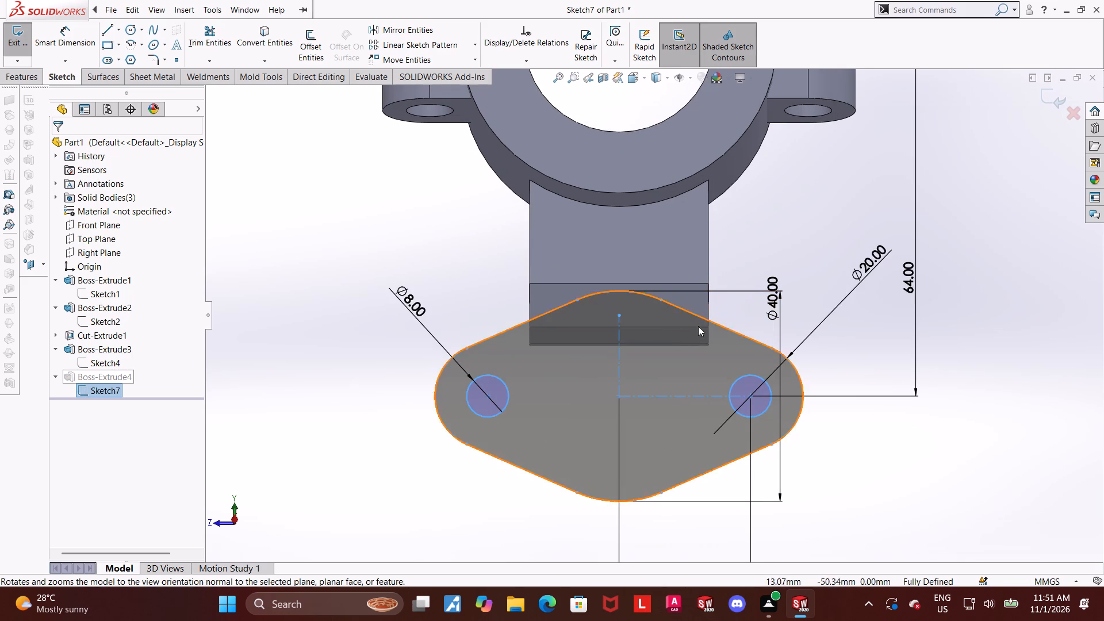
click(996, 379)
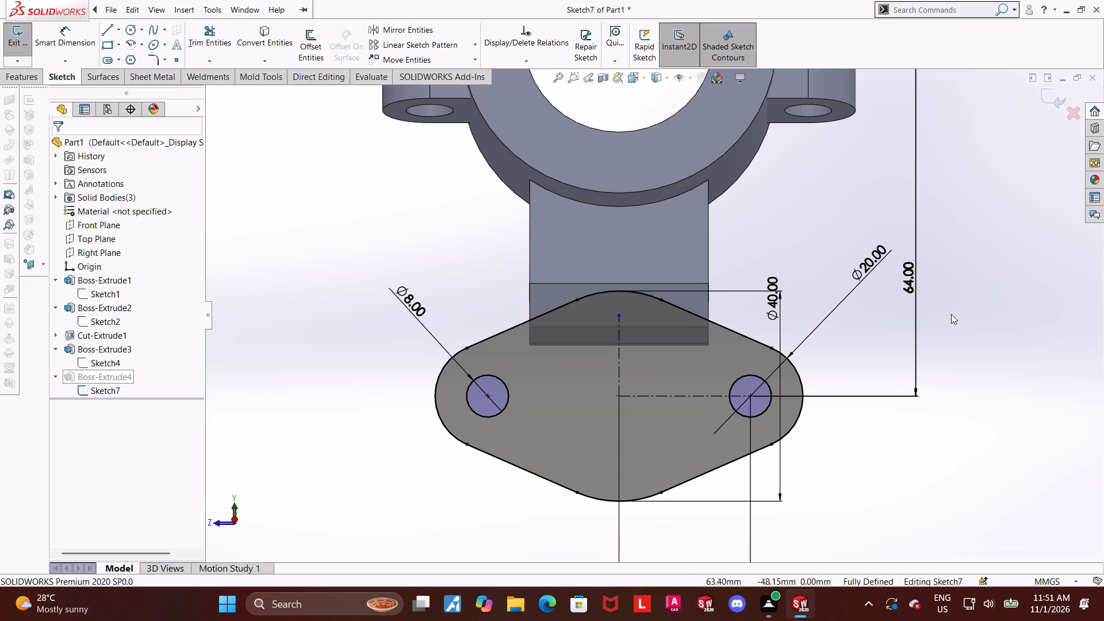
scroll(844, 282, up, 1)
scroll(767, 246, down, 1)
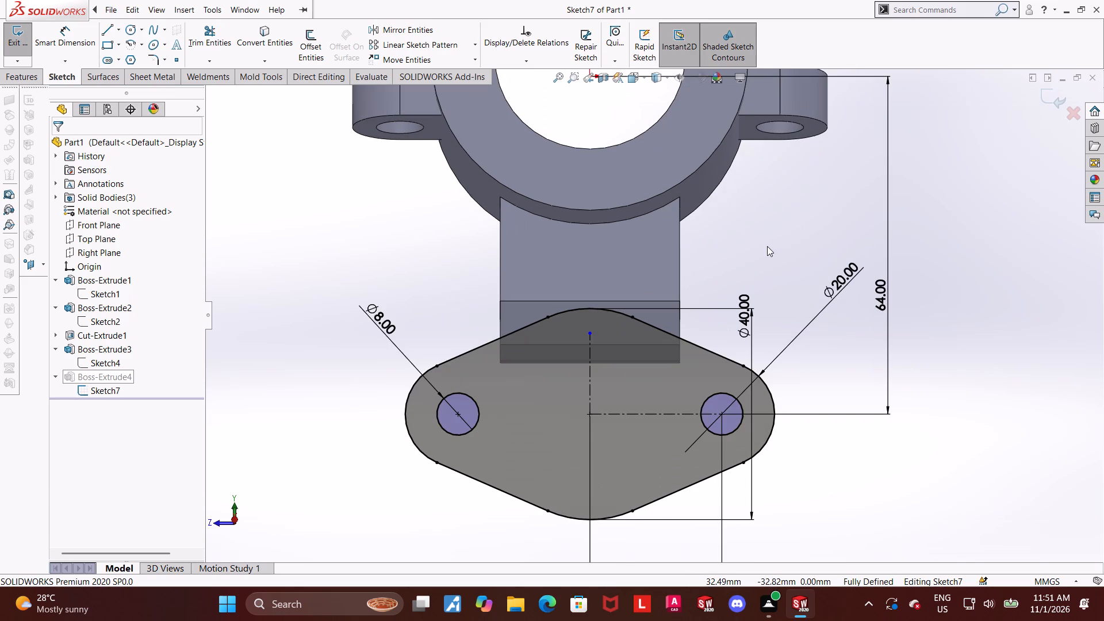
scroll(720, 261, up, 1)
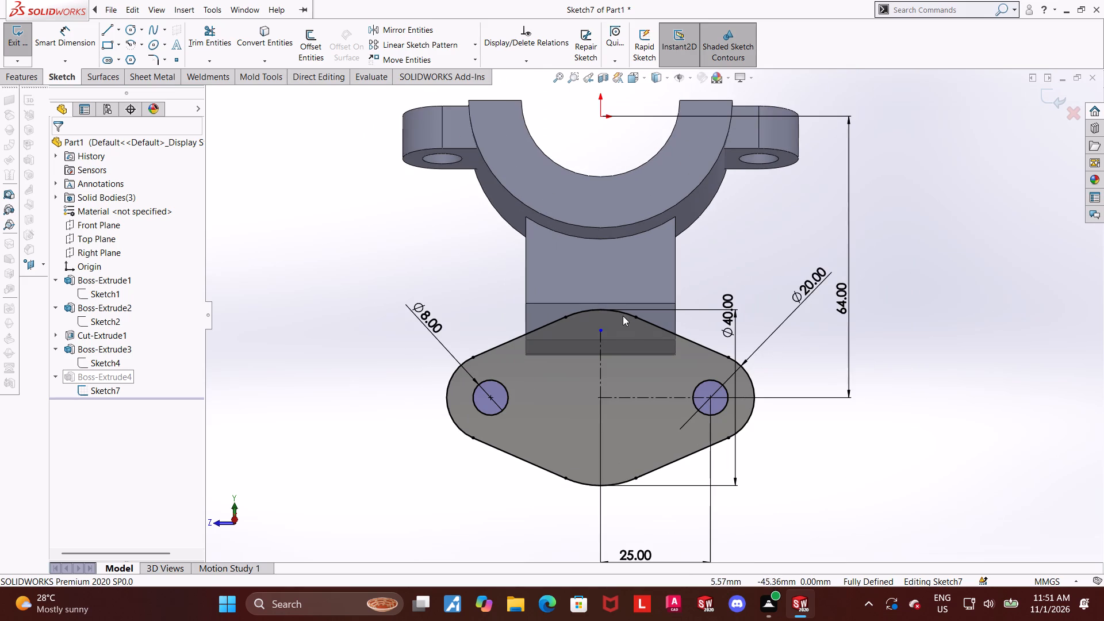
scroll(619, 320, down, 1)
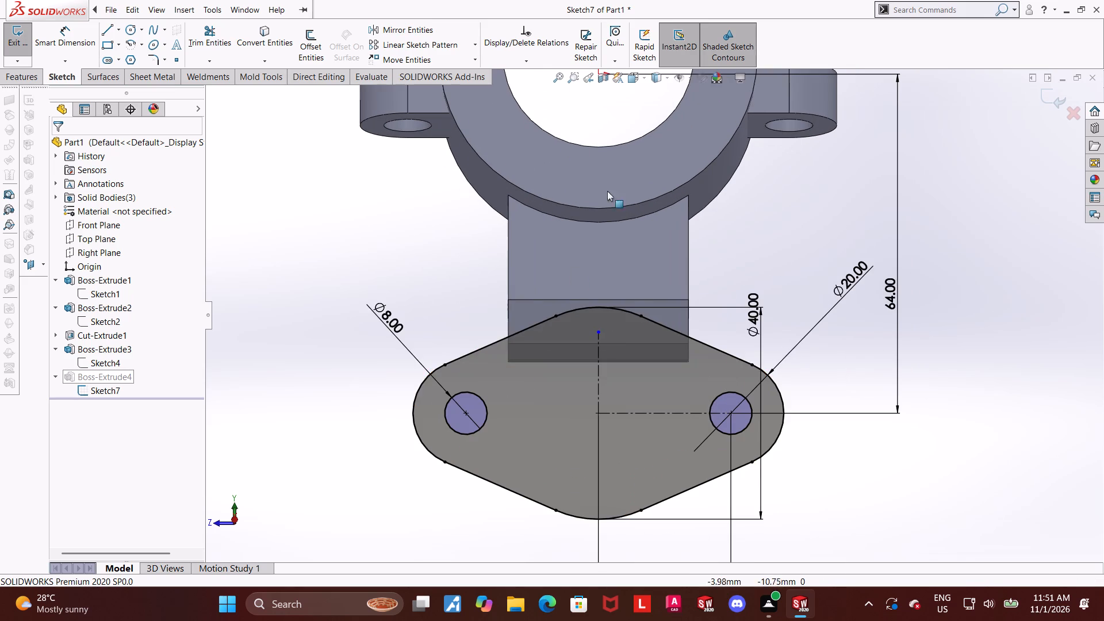
scroll(630, 238, up, 3)
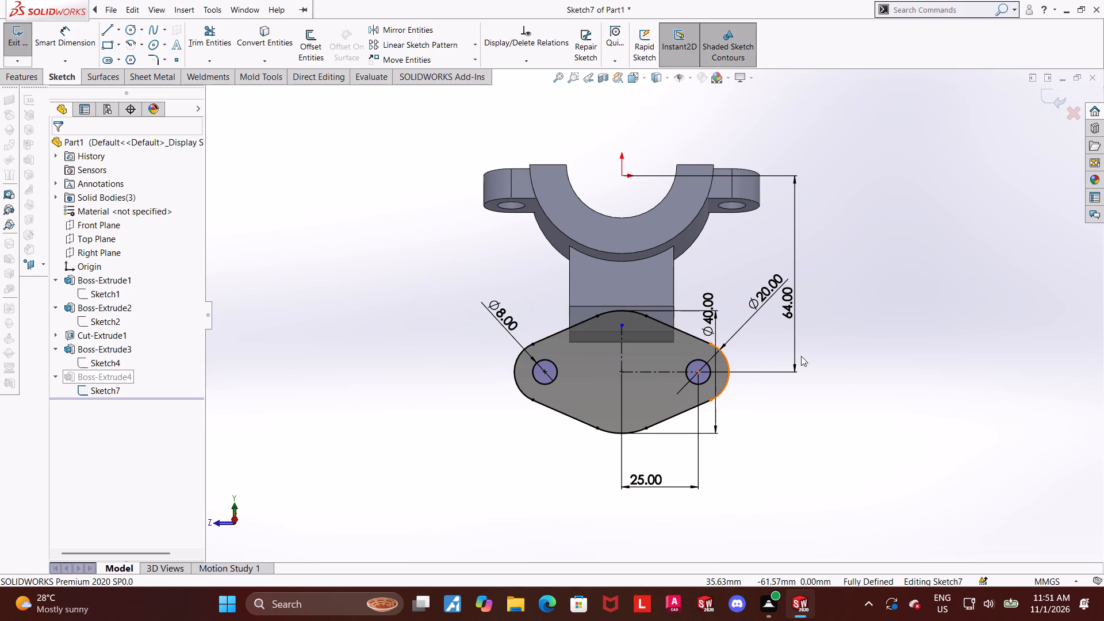
Check the tilted flange's placement against the arm and half-ring in the back and right views.
middle_drag(693, 359, 574, 366)
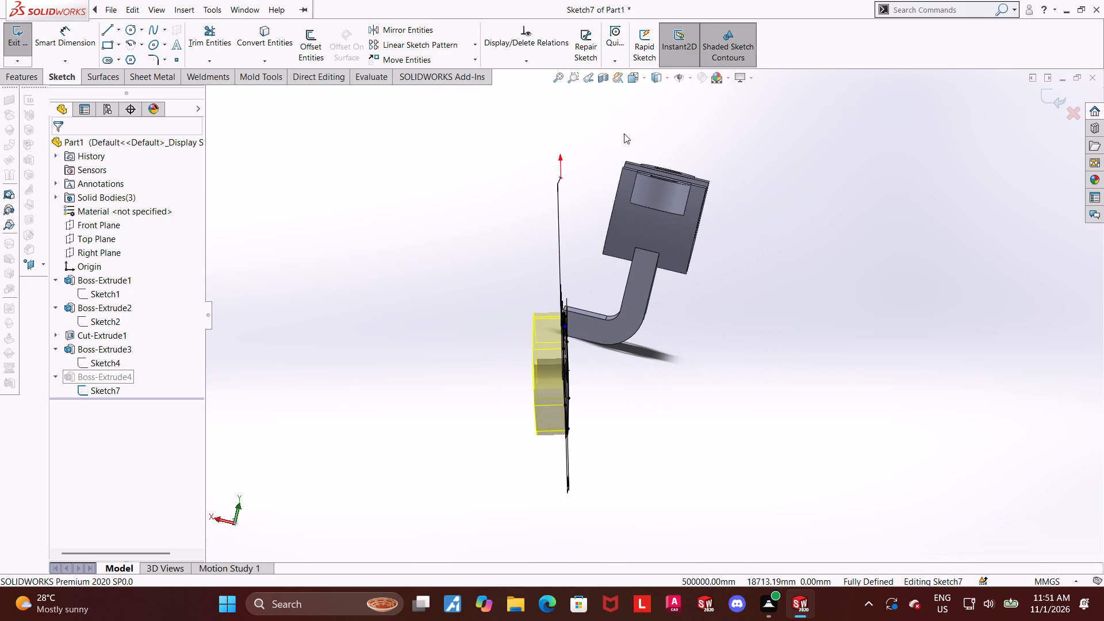
click(632, 80)
click(551, 429)
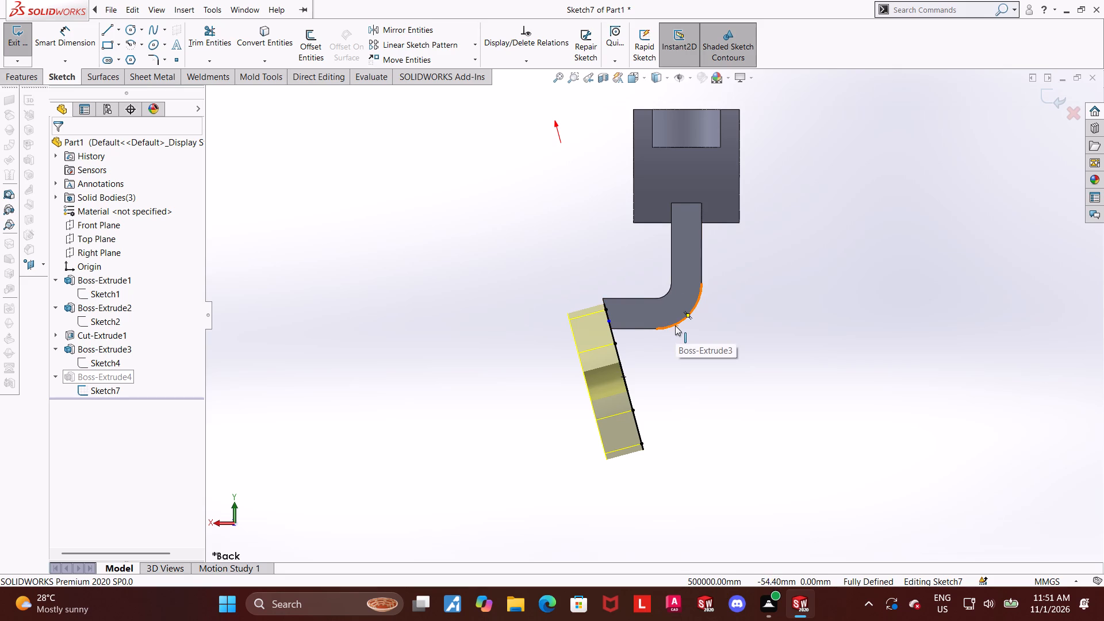
scroll(638, 298, up, 2)
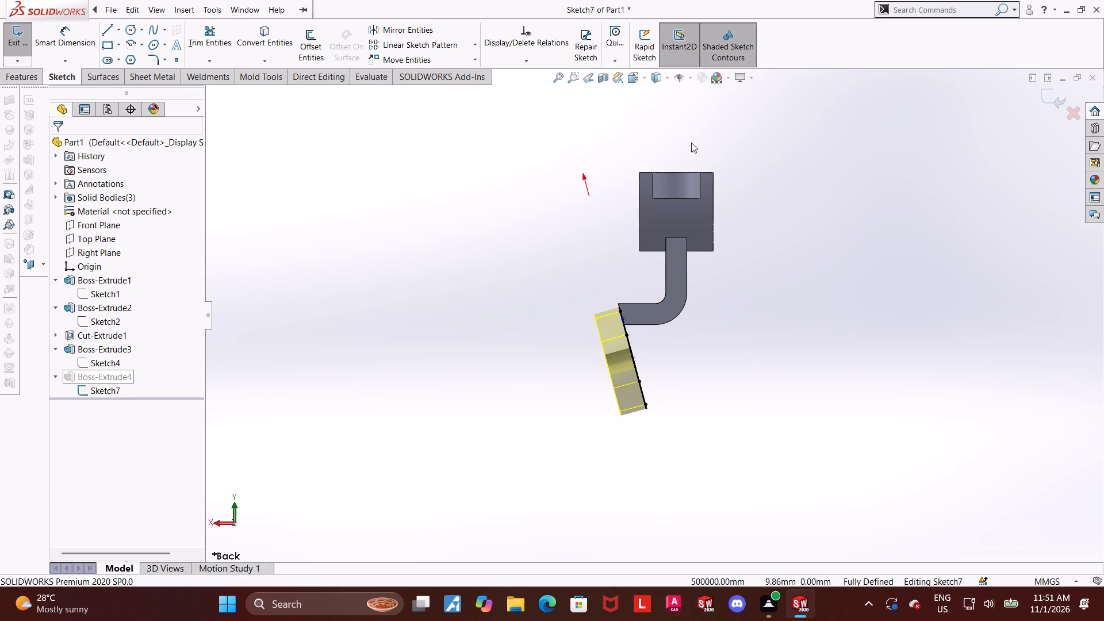
scroll(683, 159, down, 1)
middle_drag(670, 206, 748, 218)
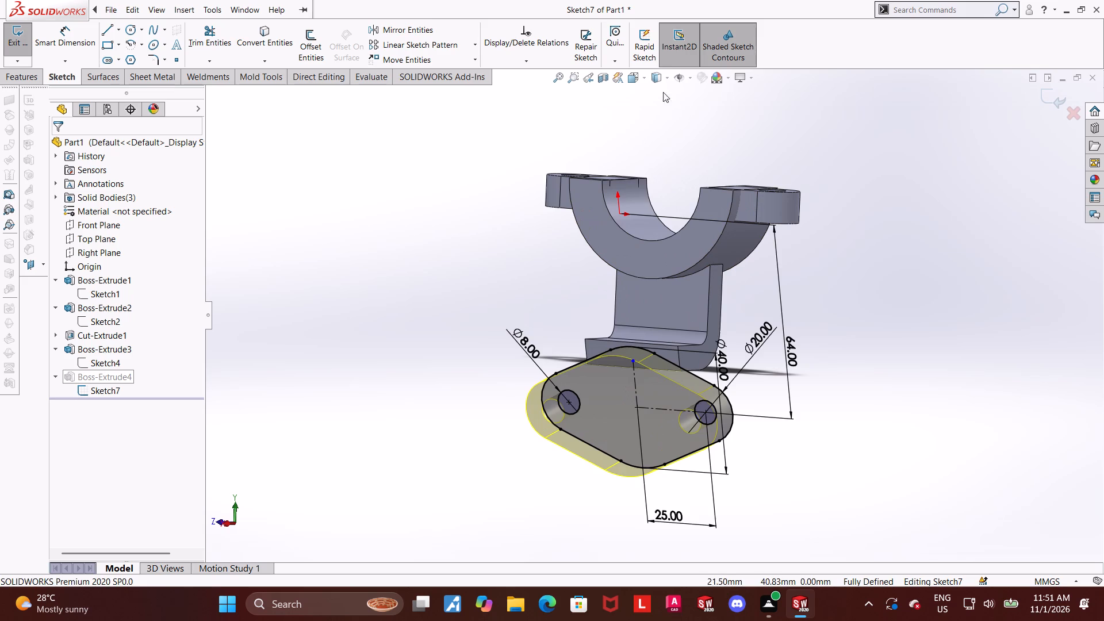
click(636, 79)
click(472, 434)
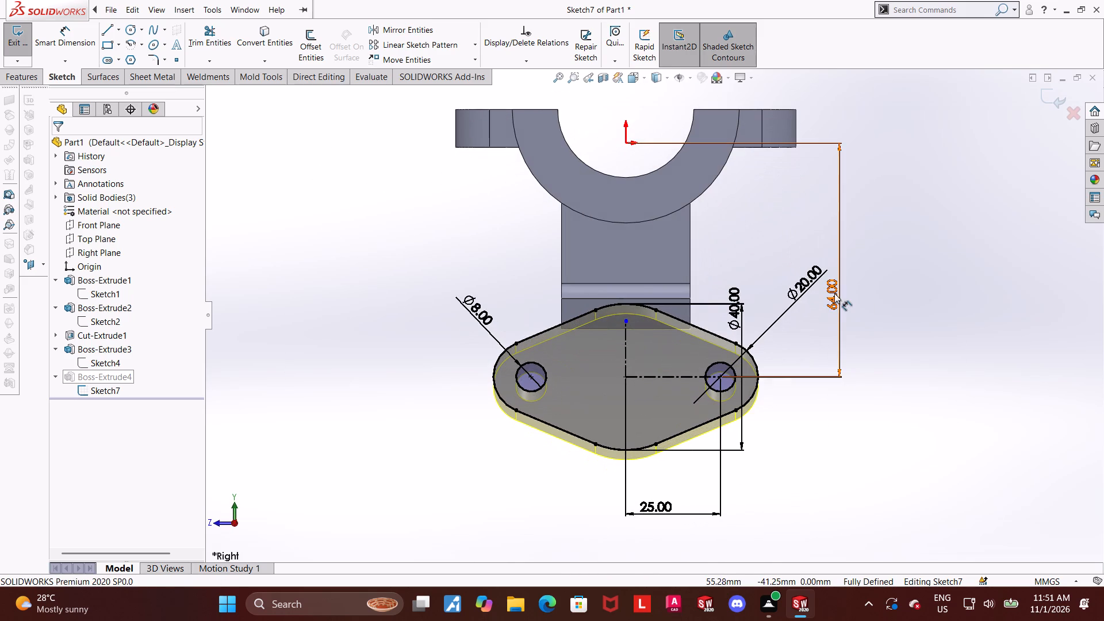
Delete the 64 mm dimension locating the flange's center below the sketch origin.
right_click(834, 293)
click(868, 434)
scroll(868, 432, up, 3)
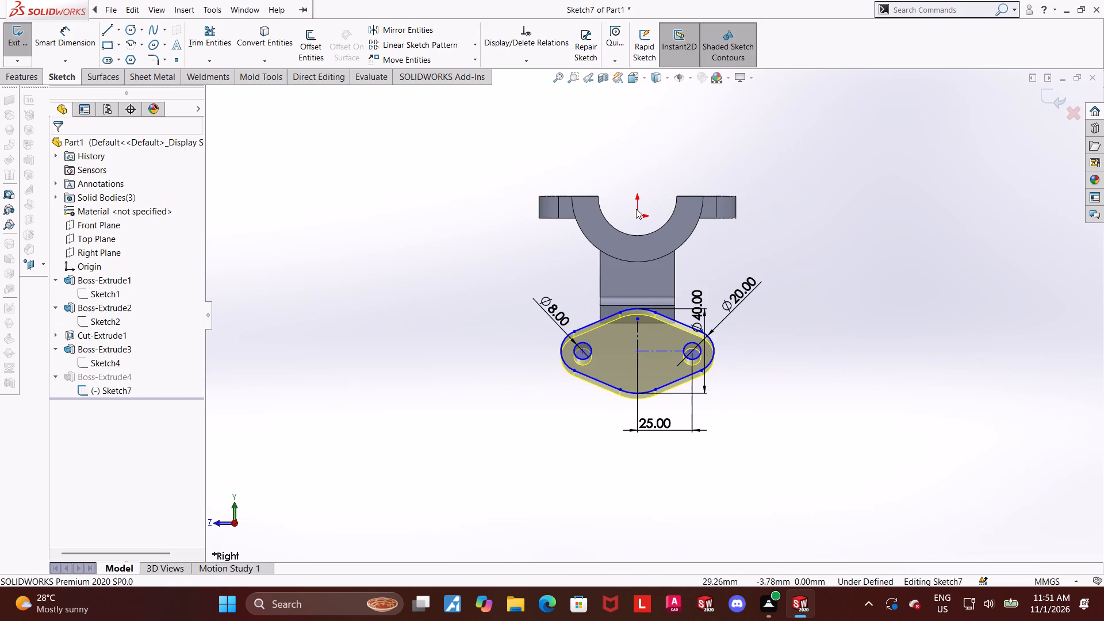
Dimension the flange's center 64 mm from the half-ring's flat top edge and exit the sketch to rebuild the flange.
click(65, 28)
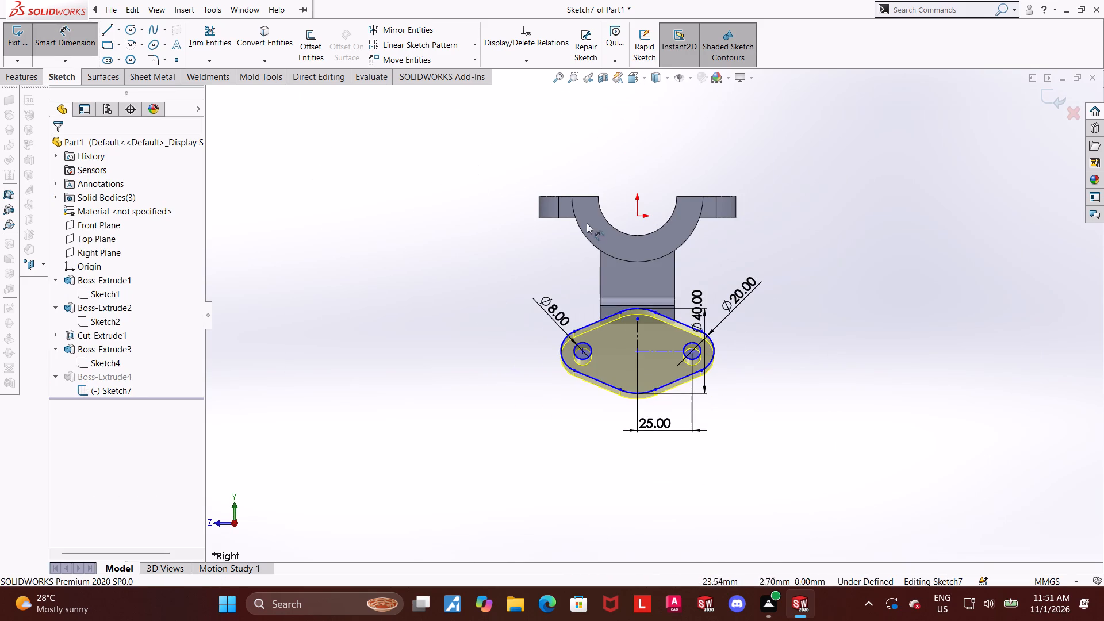
click(681, 195)
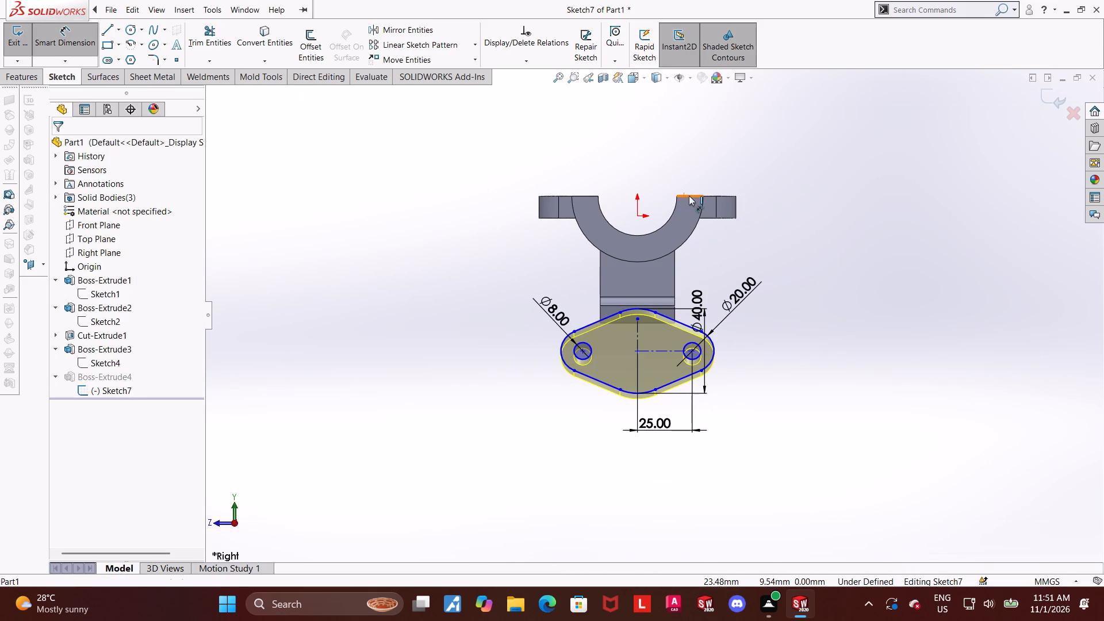
click(689, 195)
click(639, 352)
click(830, 325)
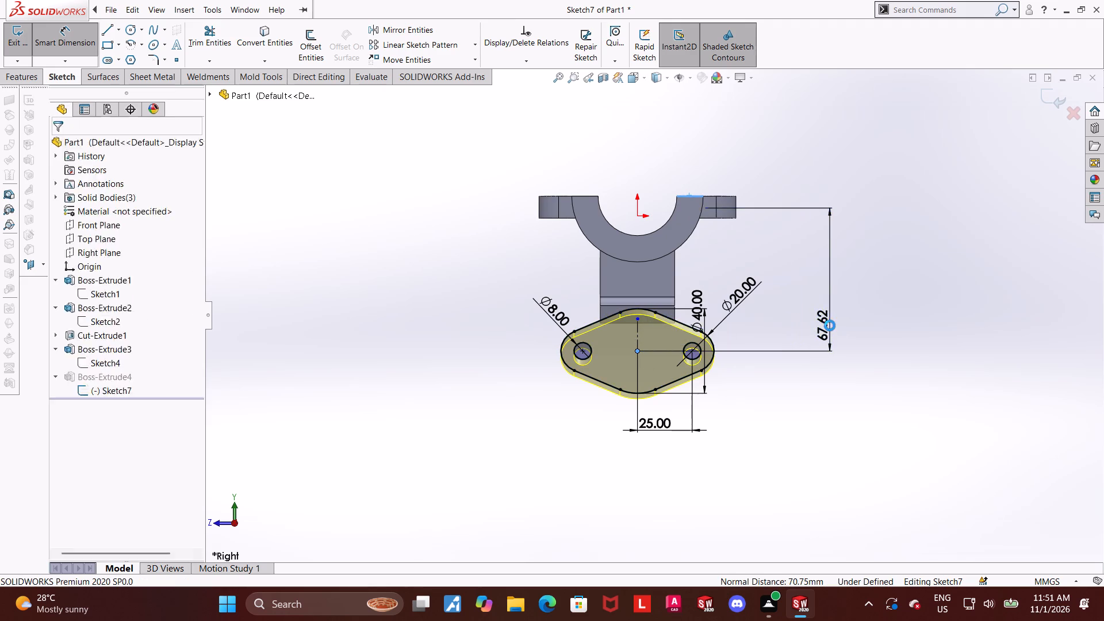
key(6)
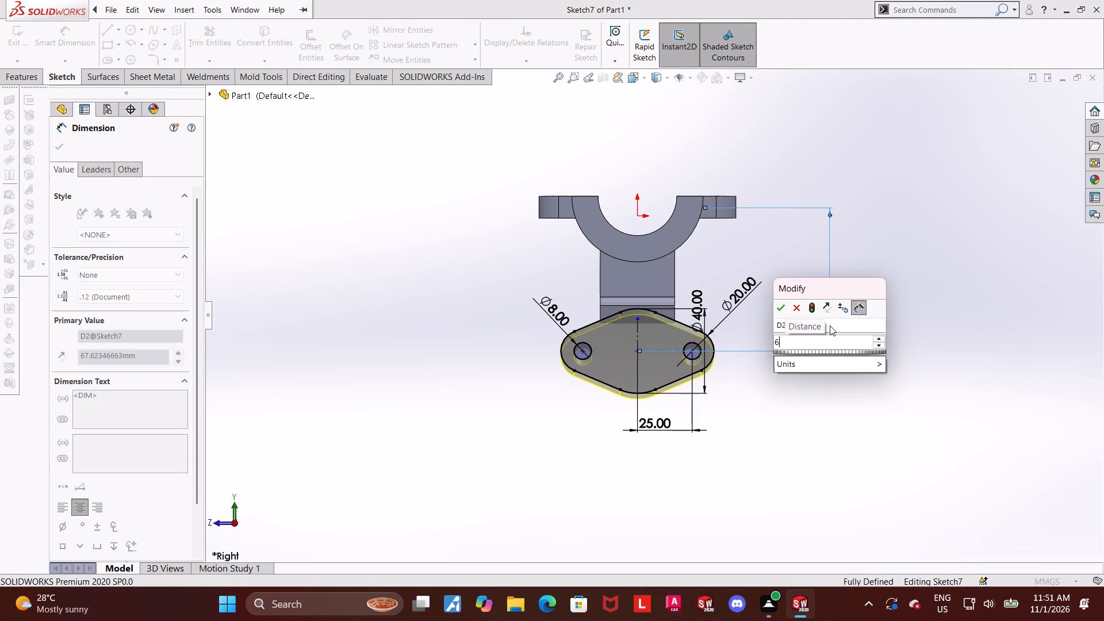
key(4)
key(Return)
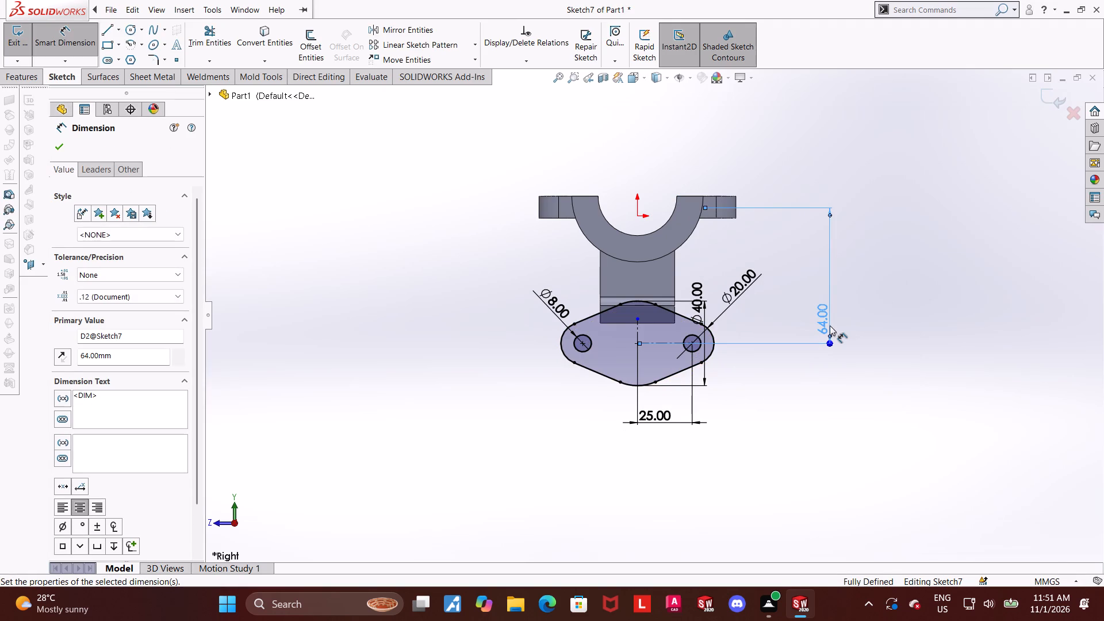
middle_drag(828, 333, 733, 378)
scroll(708, 243, down, 3)
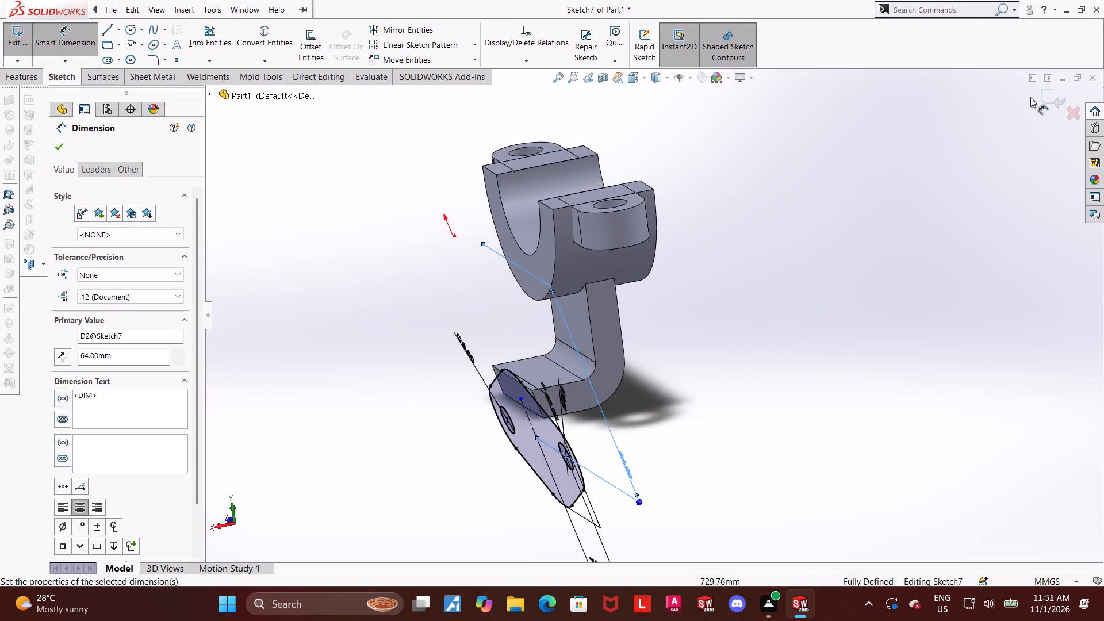
click(1048, 93)
Examine the rebuilt flange and its junction with the L-shaped arm from several angles.
scroll(823, 224, up, 3)
scroll(762, 289, up, 1)
middle_drag(724, 275, 667, 308)
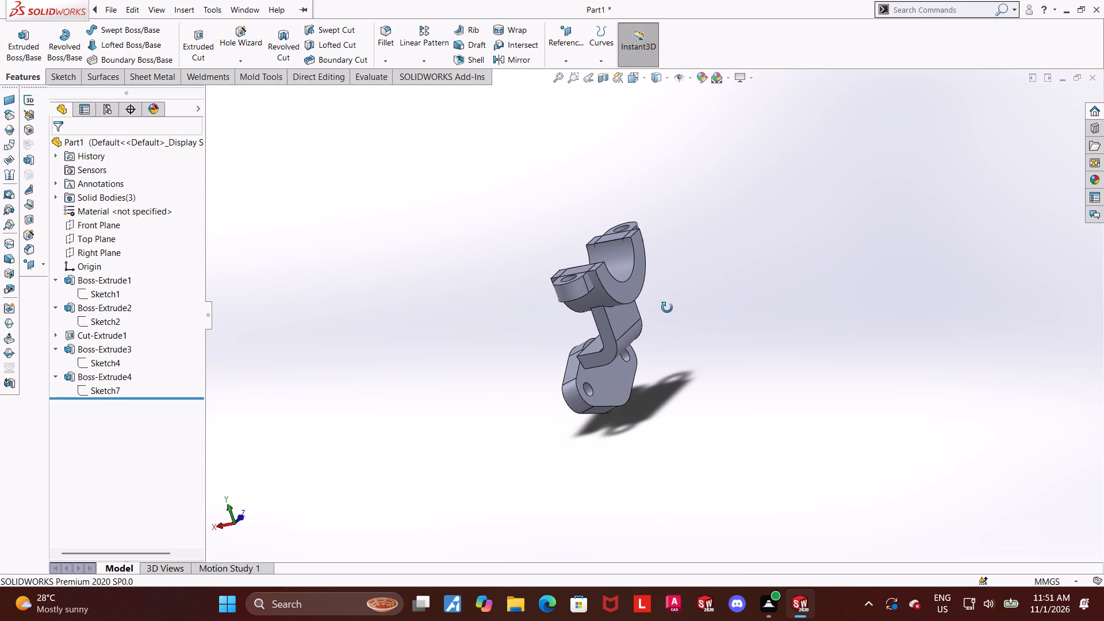
middle_drag(667, 308, 673, 312)
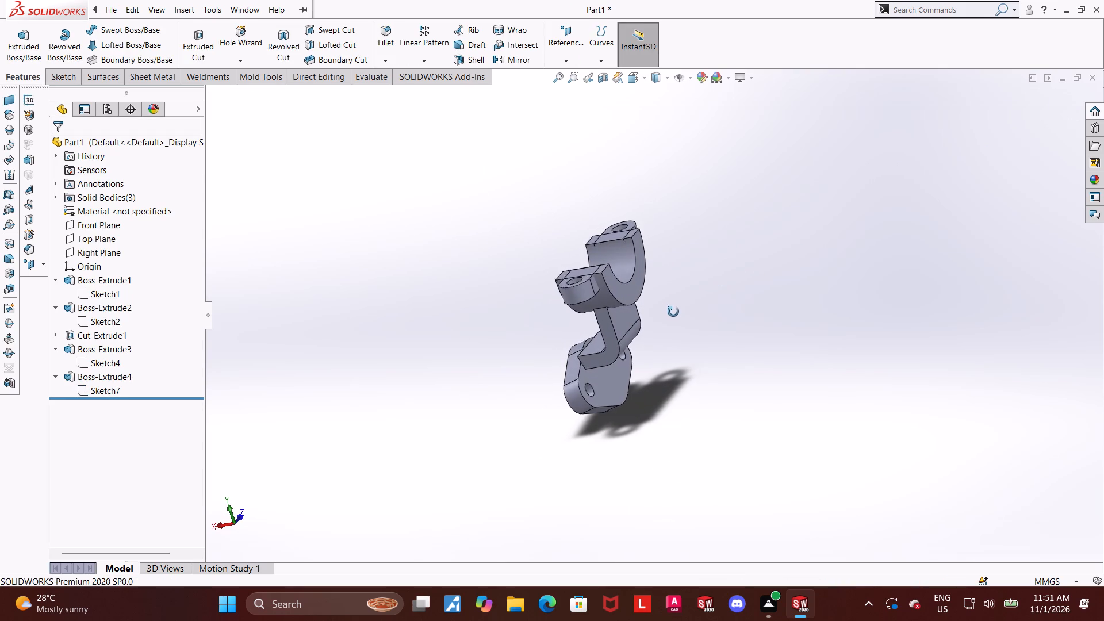
middle_drag(673, 312, 738, 313)
scroll(618, 413, down, 7)
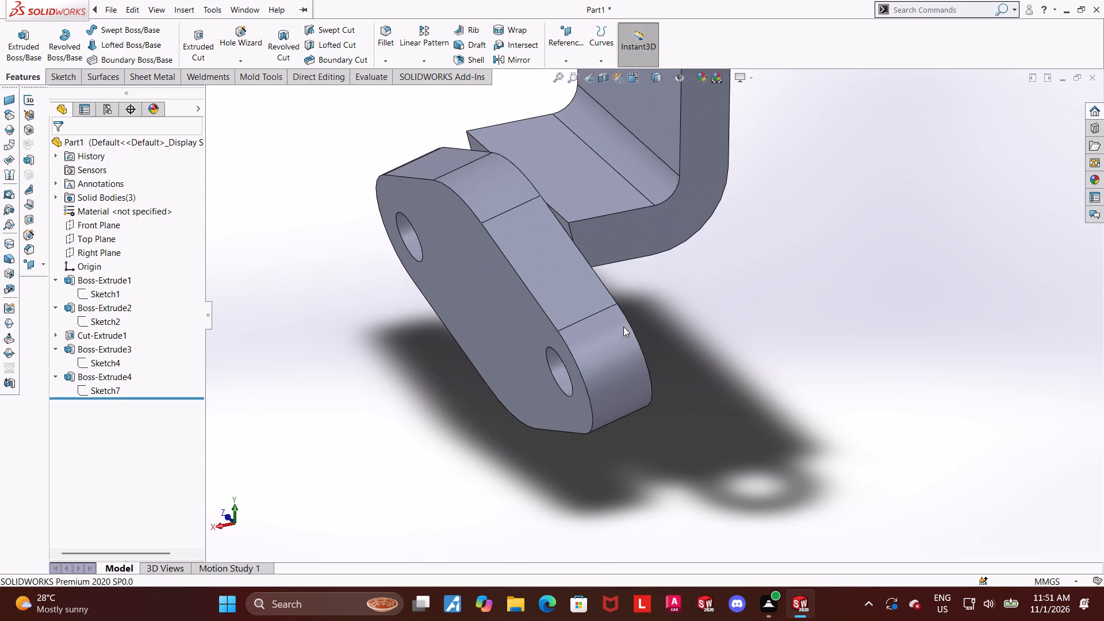
scroll(623, 325, down, 2)
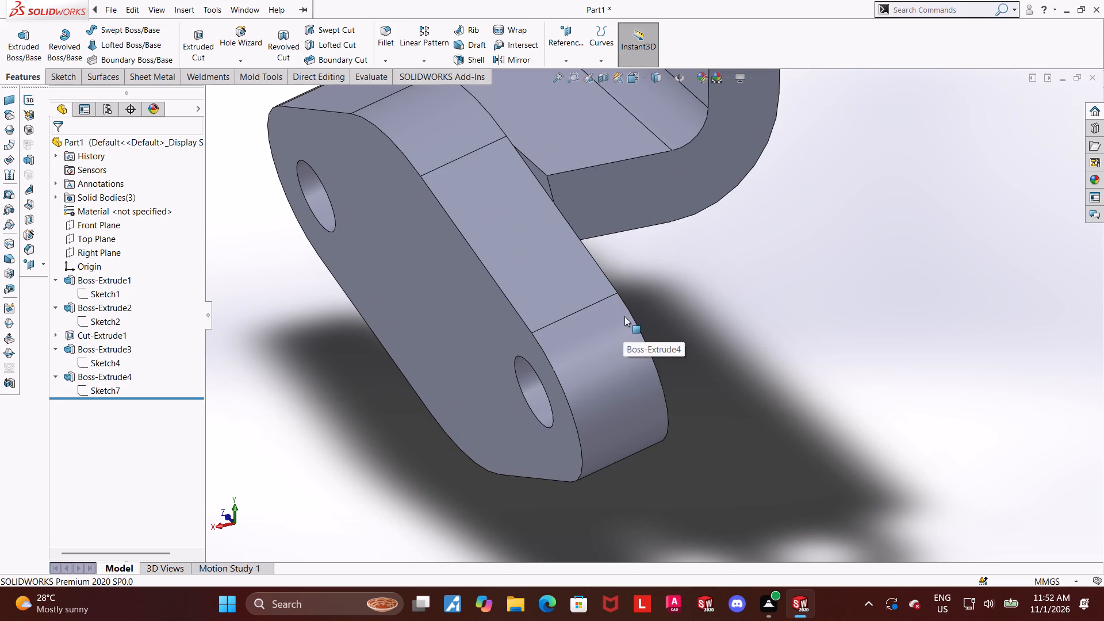
Reopen the flange's sketch and delete the 64 mm dimension between the flange's center and the half-ring's flat top edge.
middle_drag(620, 315, 634, 289)
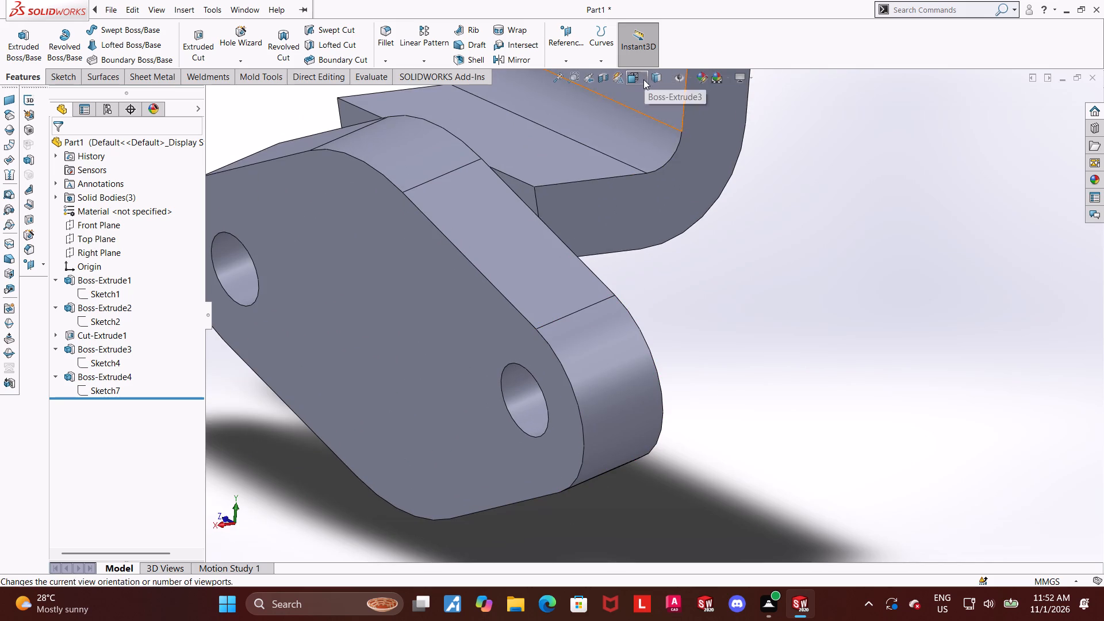
click(642, 79)
click(576, 366)
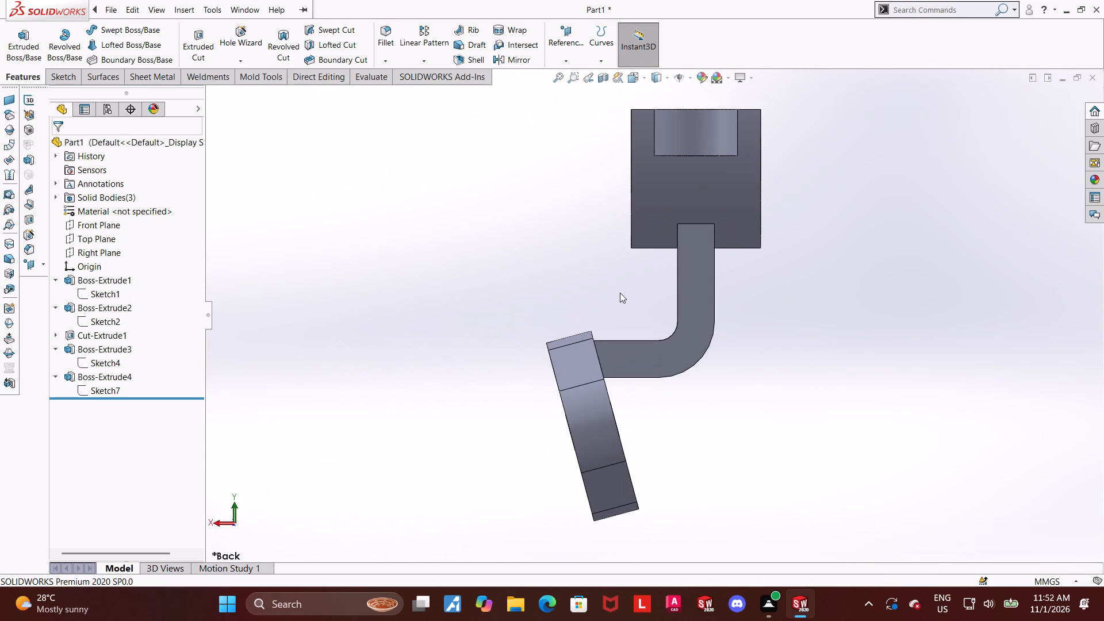
scroll(791, 374, up, 2)
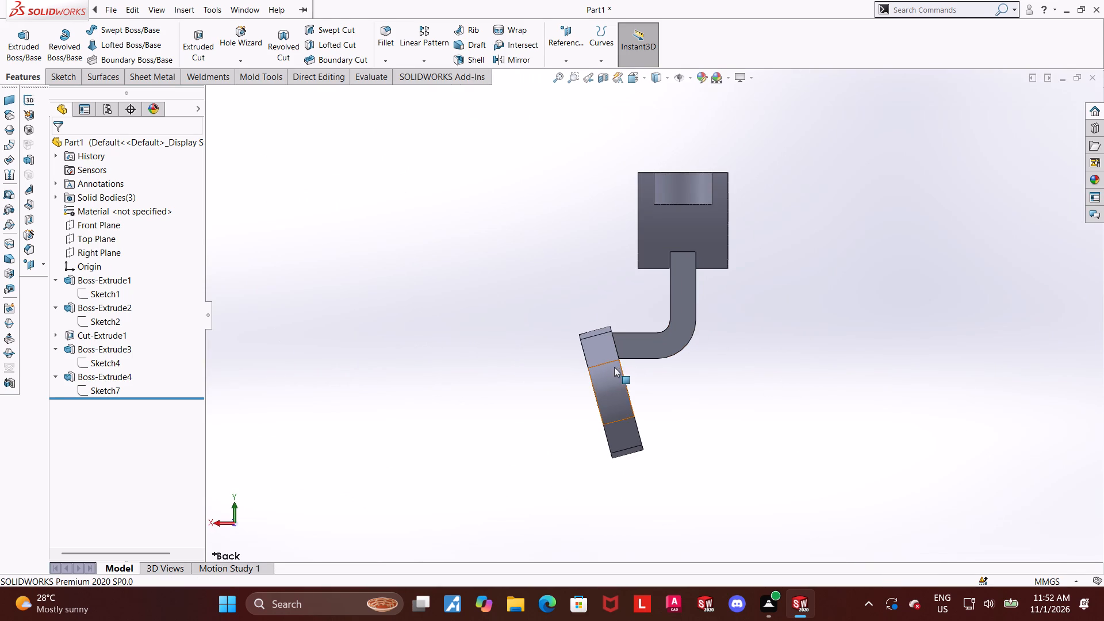
scroll(660, 385, down, 2)
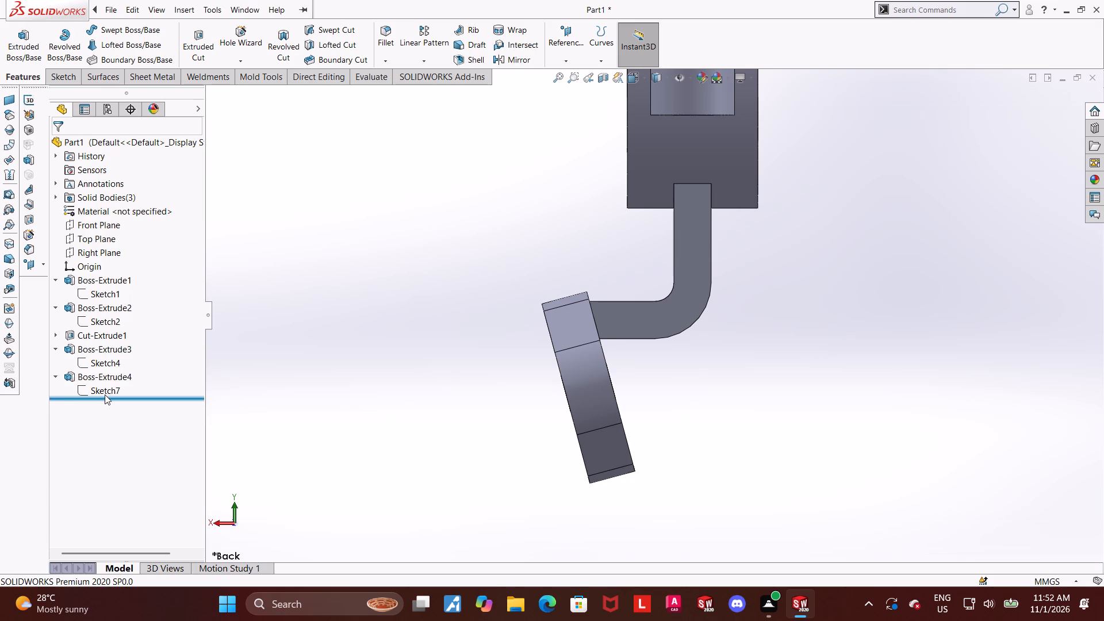
click(105, 394)
click(116, 358)
click(109, 388)
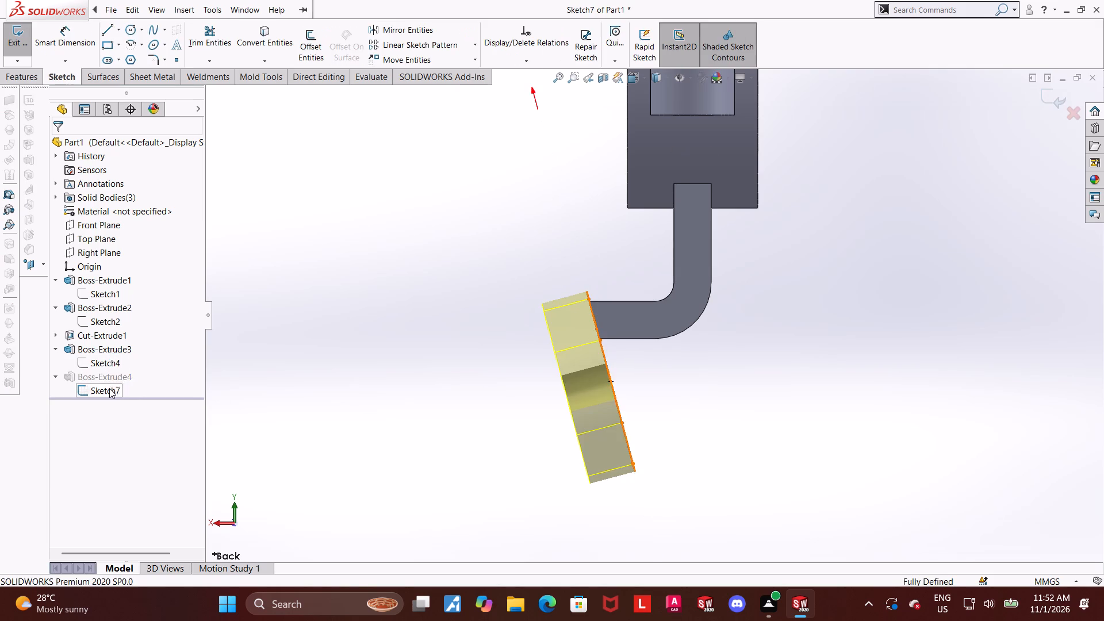
click(140, 375)
click(942, 368)
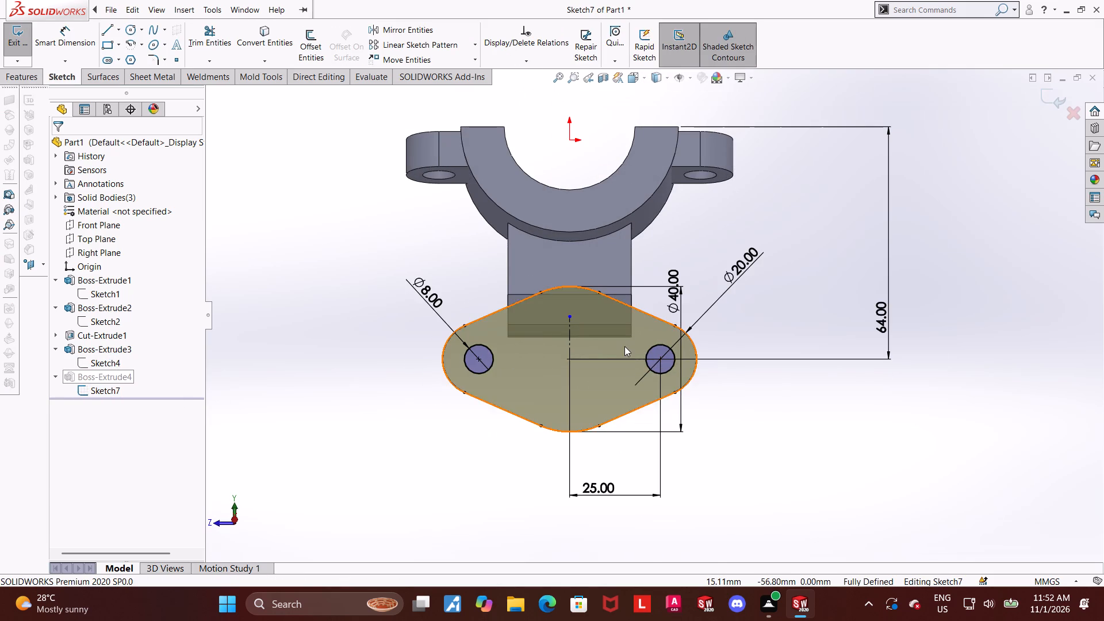
scroll(624, 346, down, 1)
scroll(655, 323, up, 2)
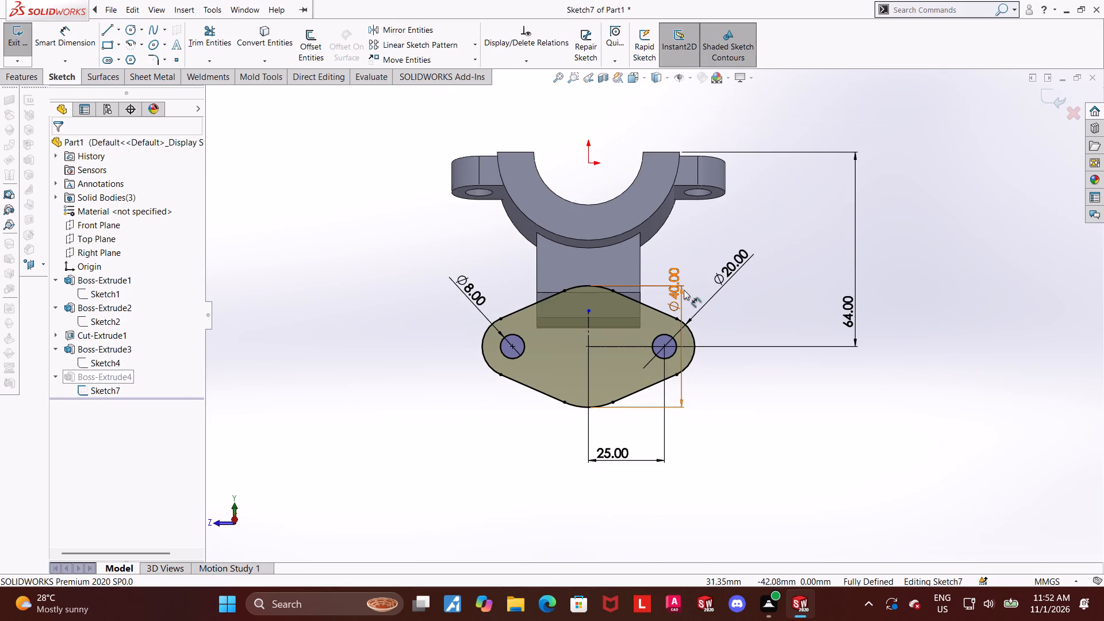
scroll(766, 163, up, 2)
middle_drag(752, 193, 751, 218)
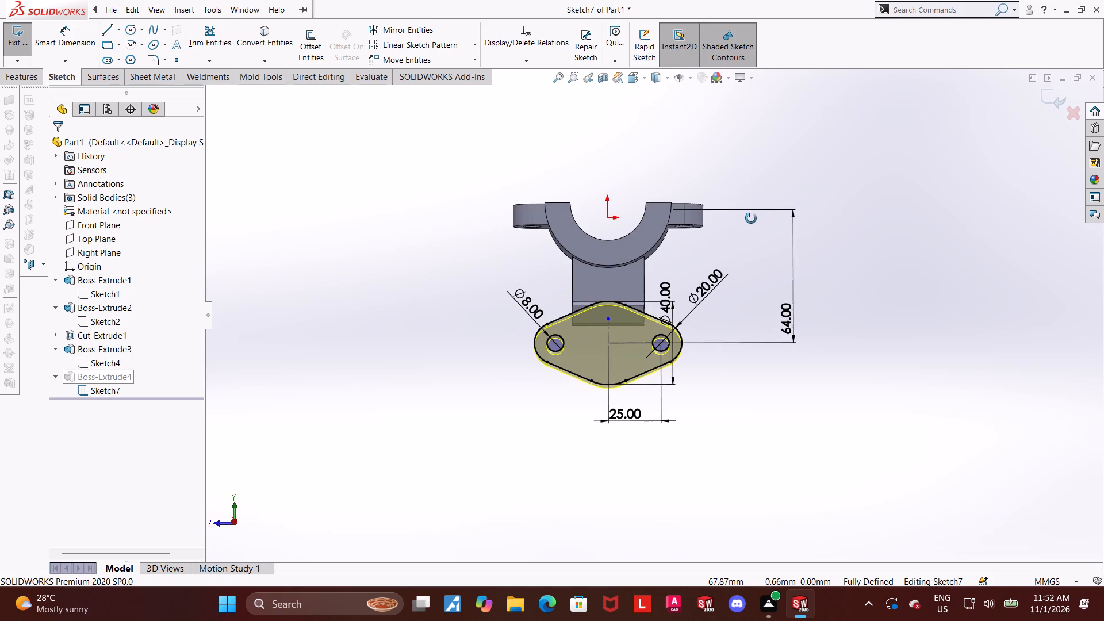
middle_drag(751, 218, 752, 223)
right_click(795, 313)
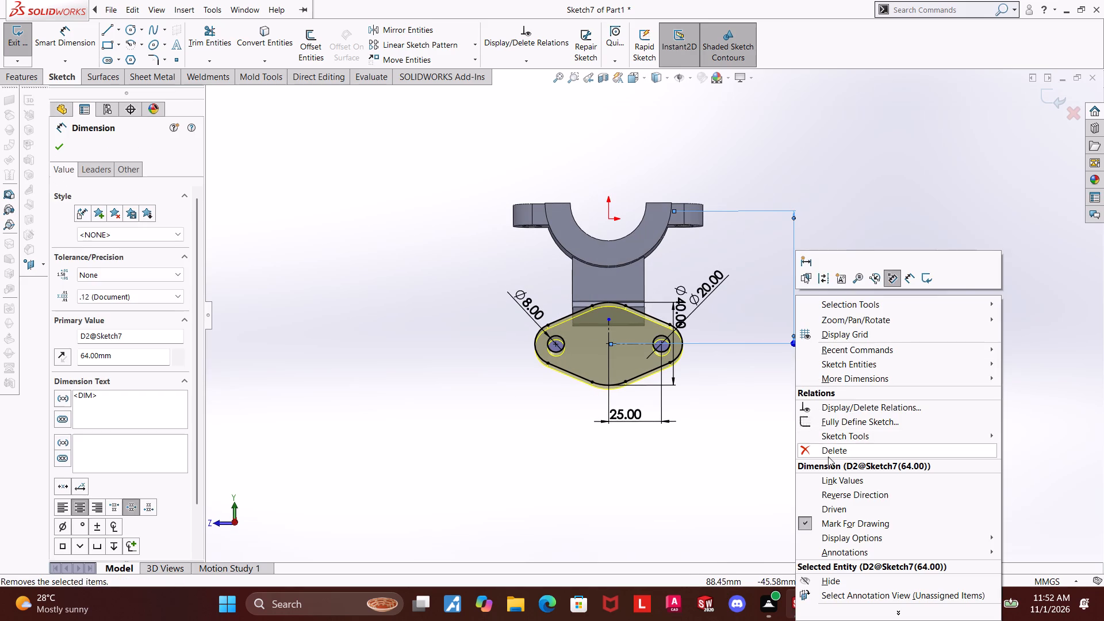
click(828, 457)
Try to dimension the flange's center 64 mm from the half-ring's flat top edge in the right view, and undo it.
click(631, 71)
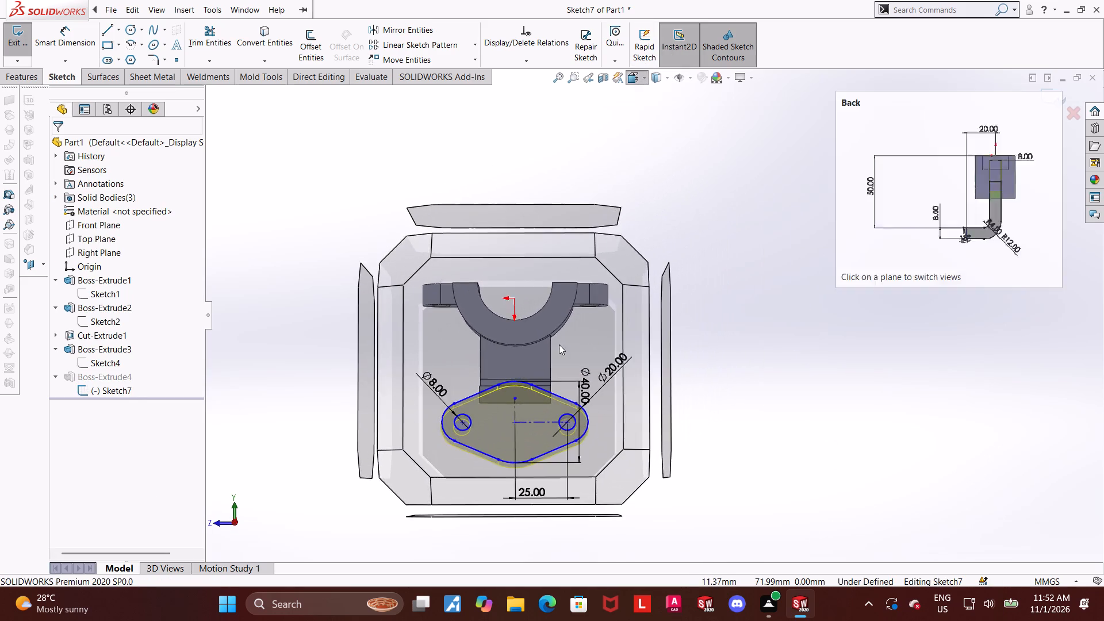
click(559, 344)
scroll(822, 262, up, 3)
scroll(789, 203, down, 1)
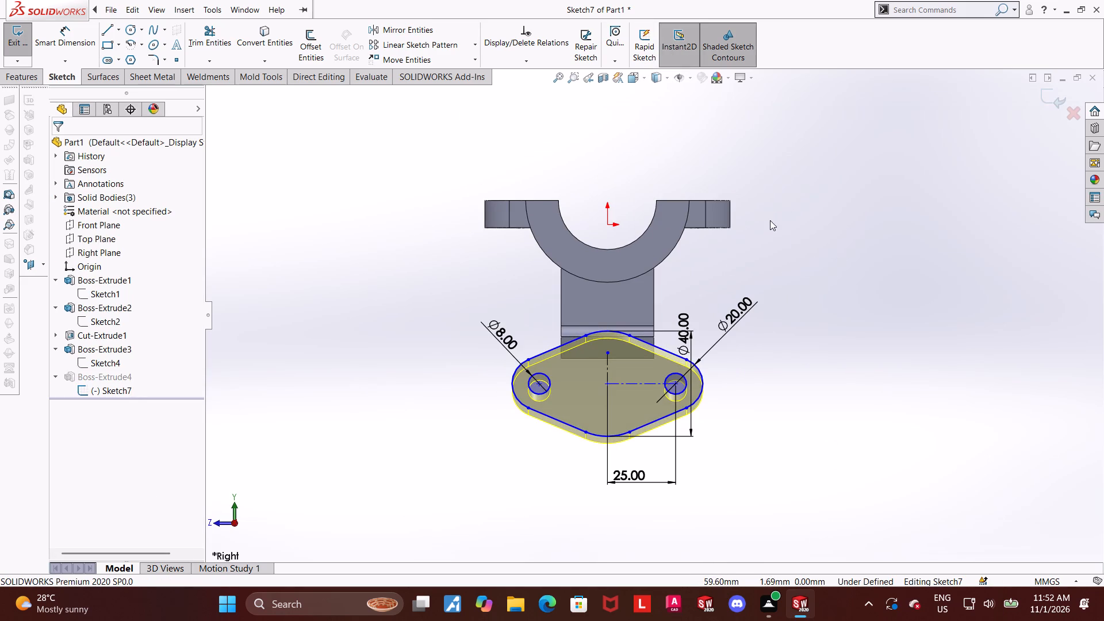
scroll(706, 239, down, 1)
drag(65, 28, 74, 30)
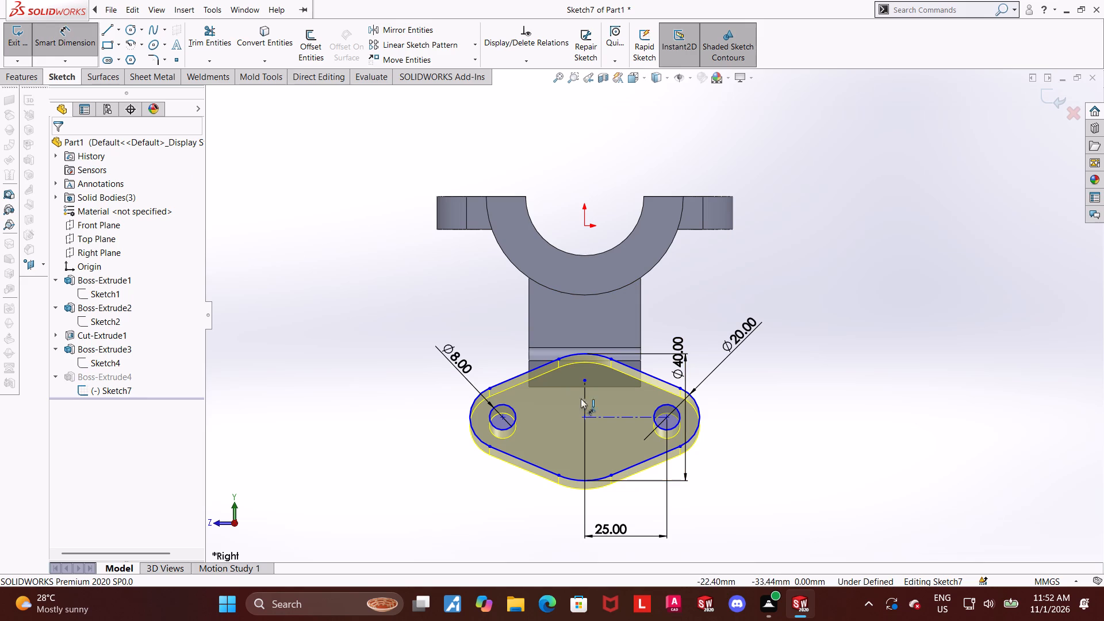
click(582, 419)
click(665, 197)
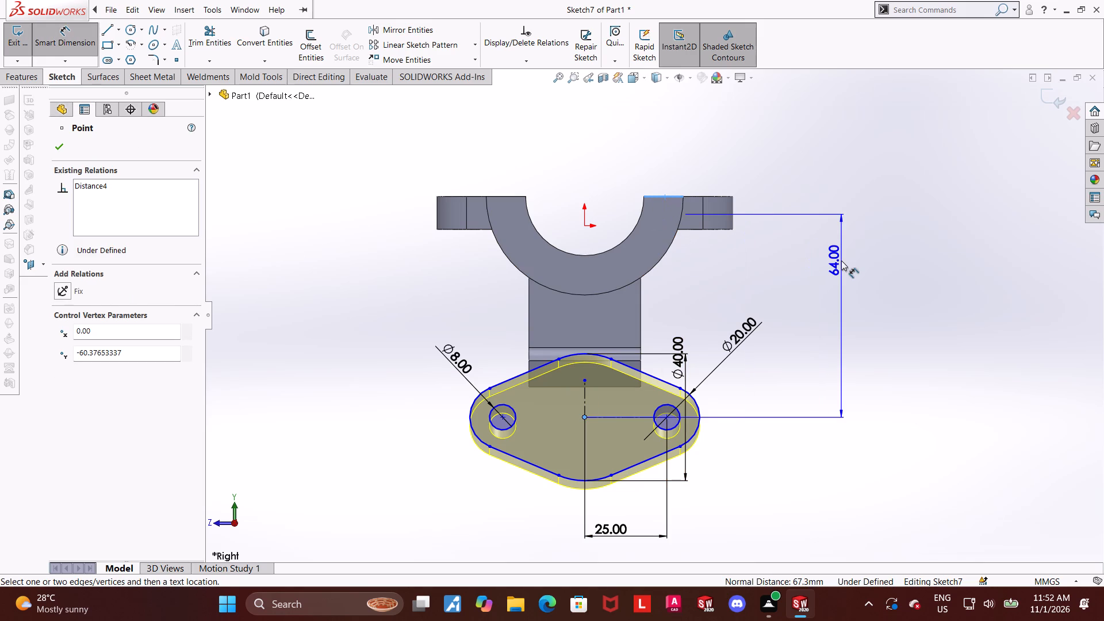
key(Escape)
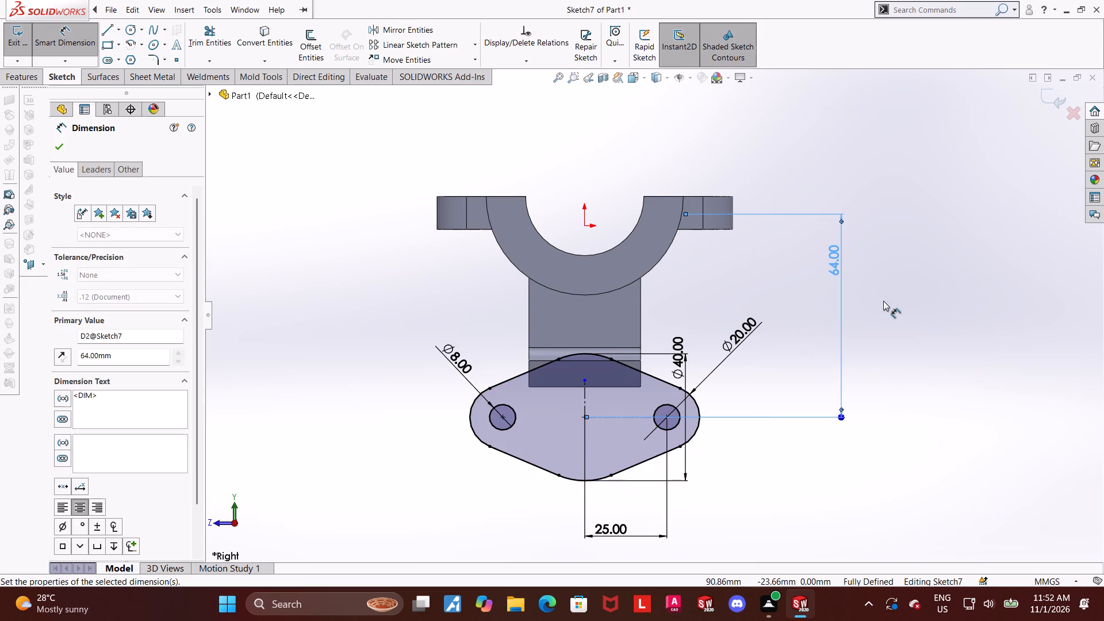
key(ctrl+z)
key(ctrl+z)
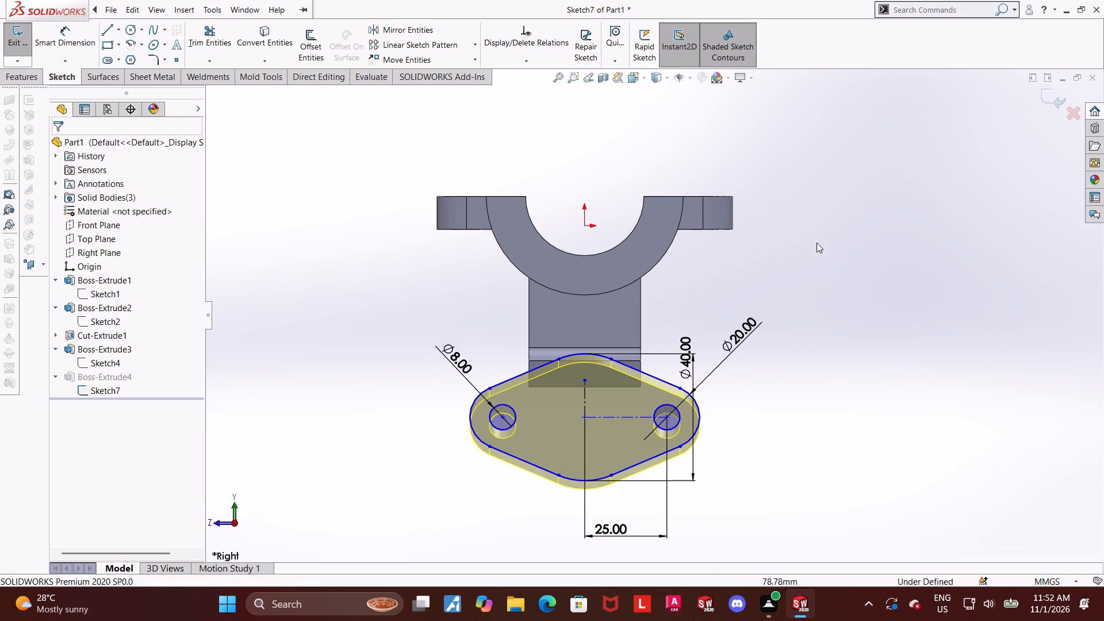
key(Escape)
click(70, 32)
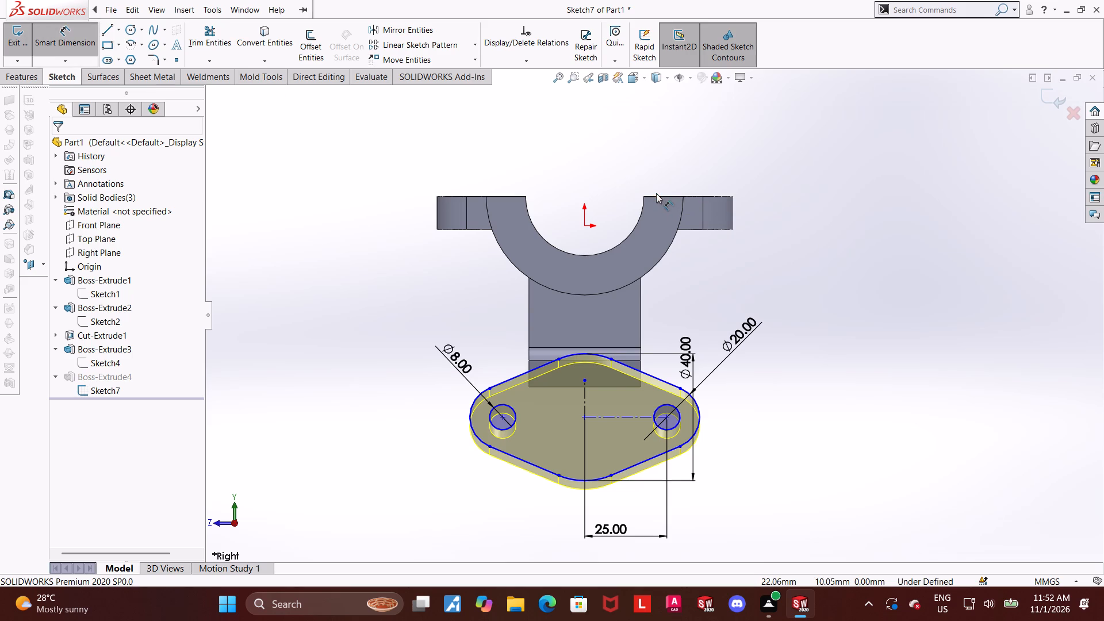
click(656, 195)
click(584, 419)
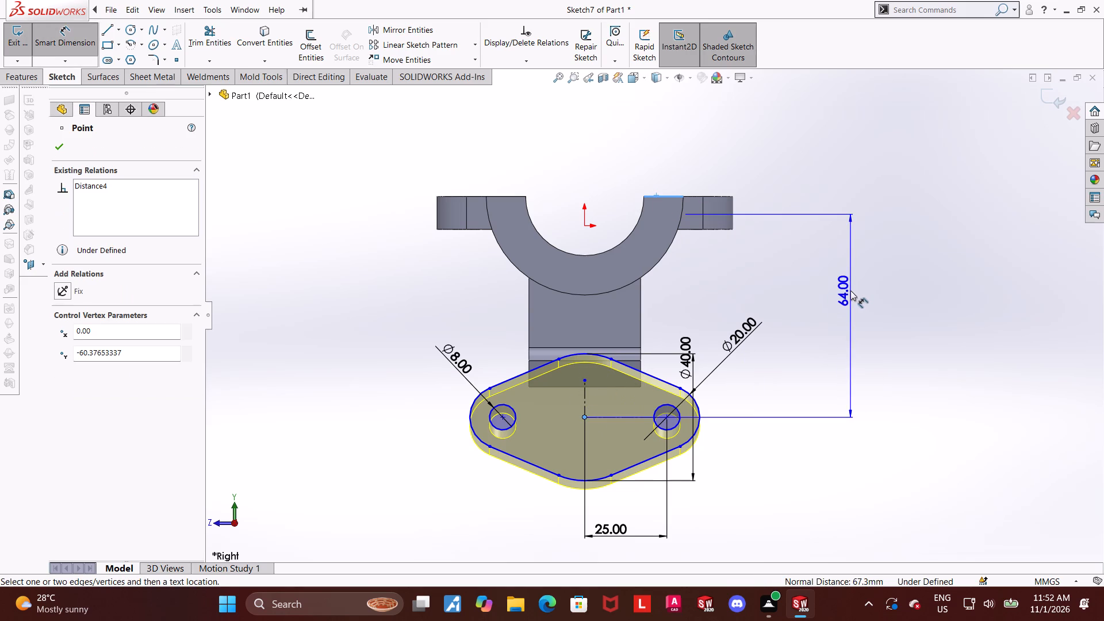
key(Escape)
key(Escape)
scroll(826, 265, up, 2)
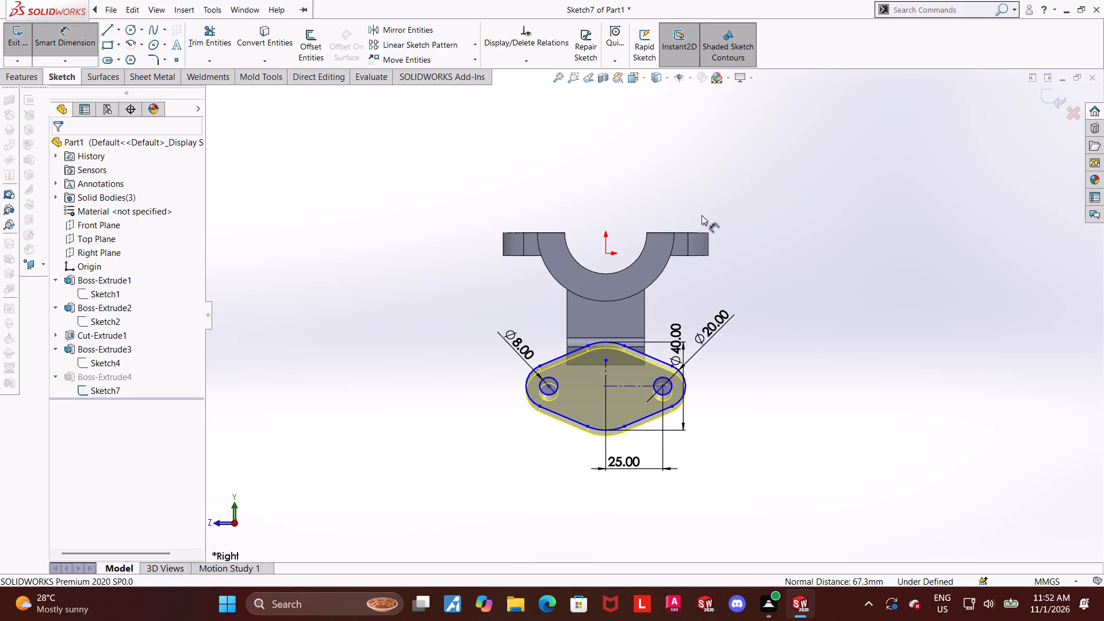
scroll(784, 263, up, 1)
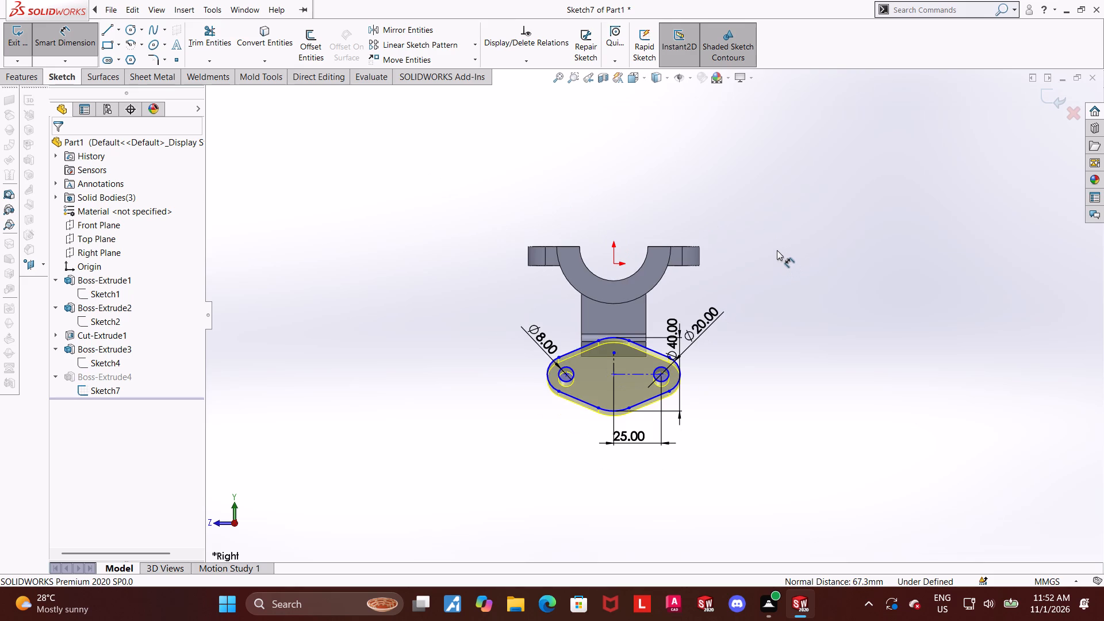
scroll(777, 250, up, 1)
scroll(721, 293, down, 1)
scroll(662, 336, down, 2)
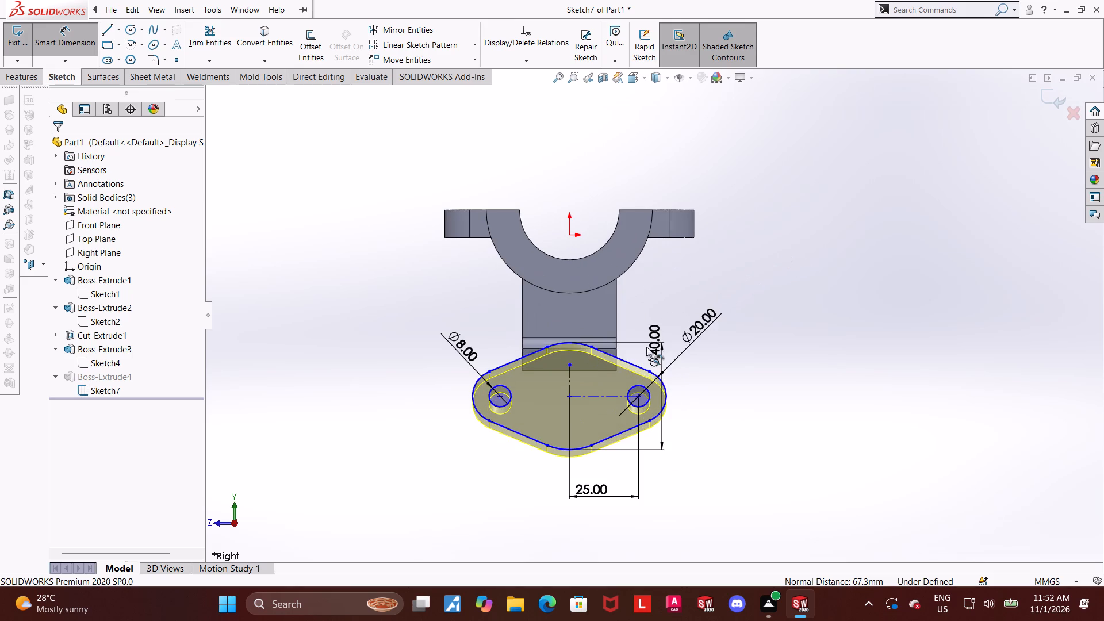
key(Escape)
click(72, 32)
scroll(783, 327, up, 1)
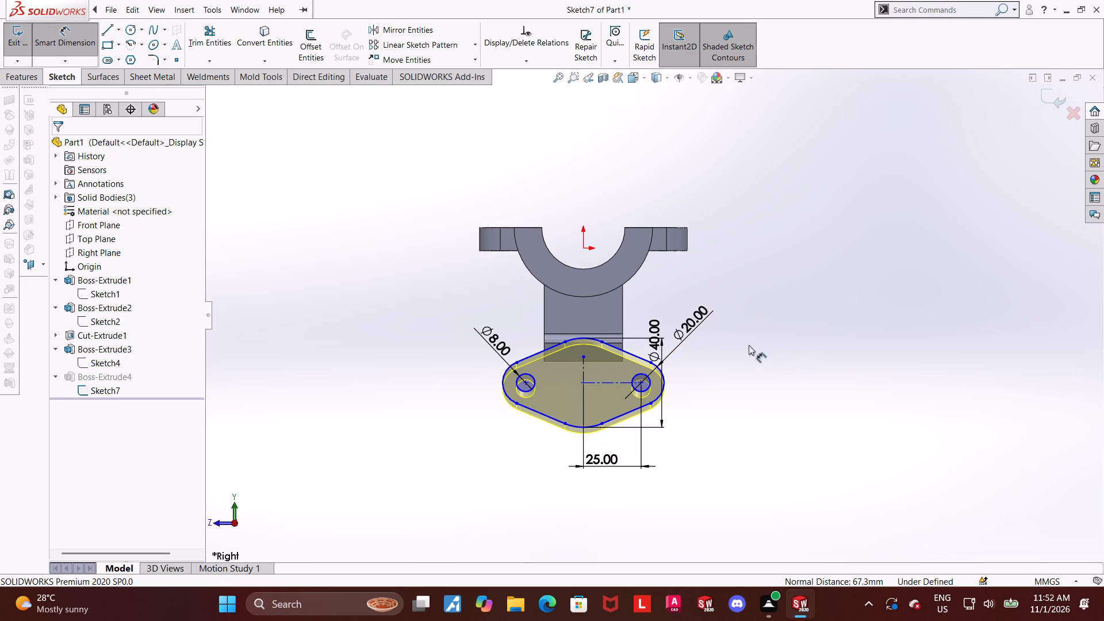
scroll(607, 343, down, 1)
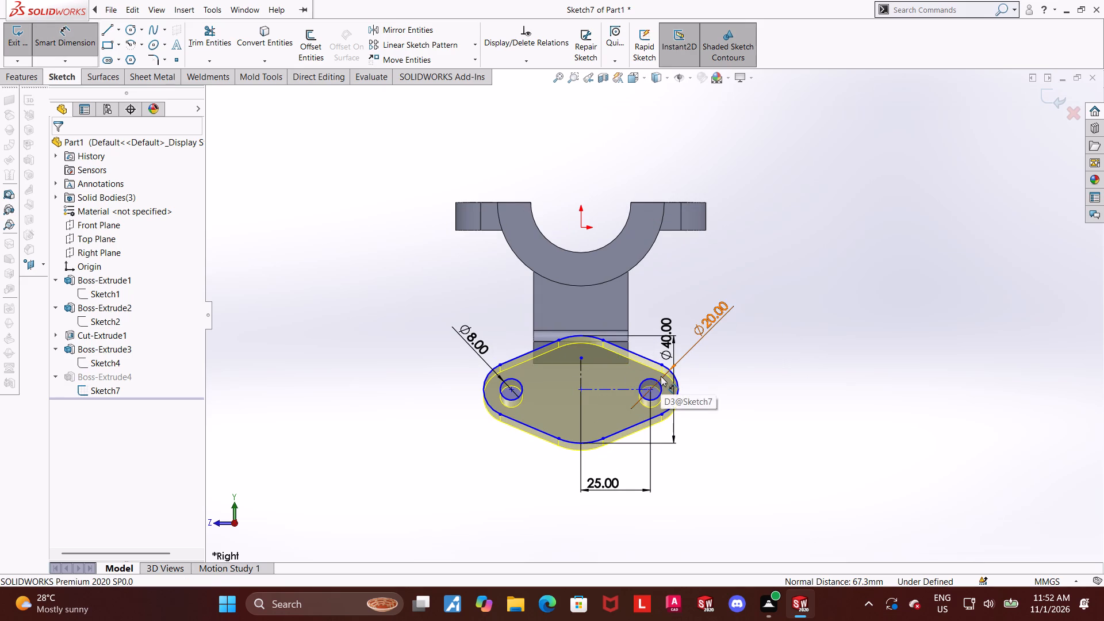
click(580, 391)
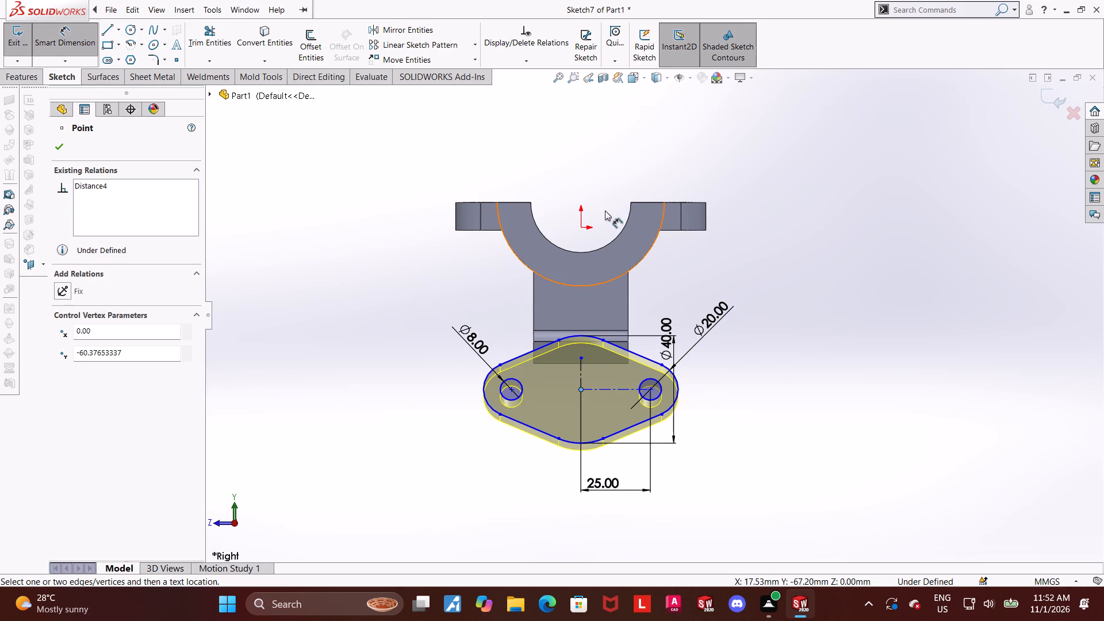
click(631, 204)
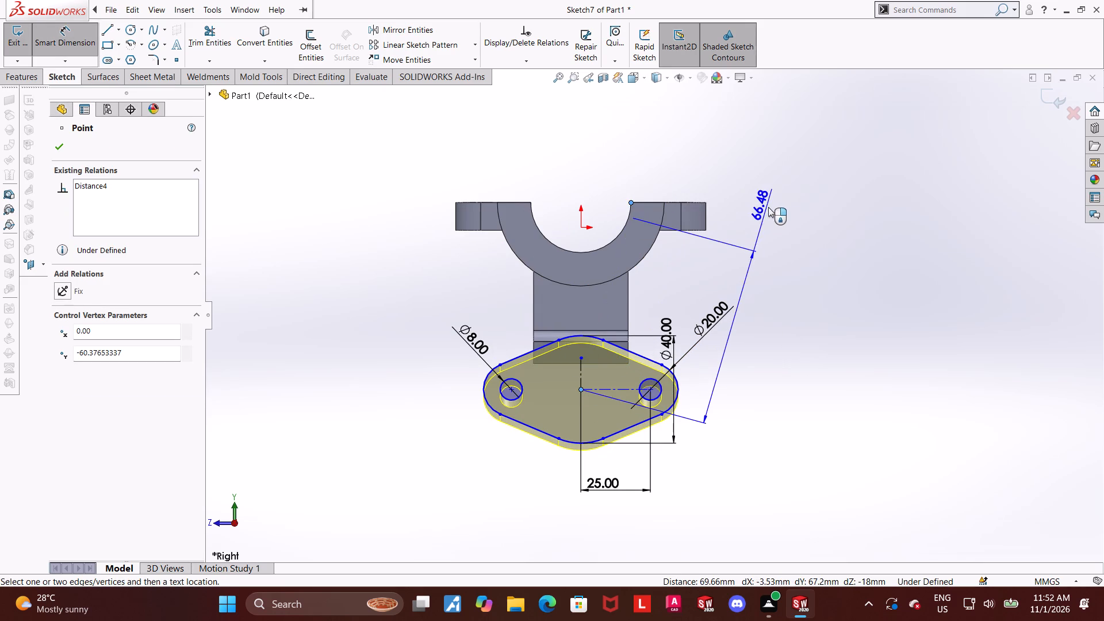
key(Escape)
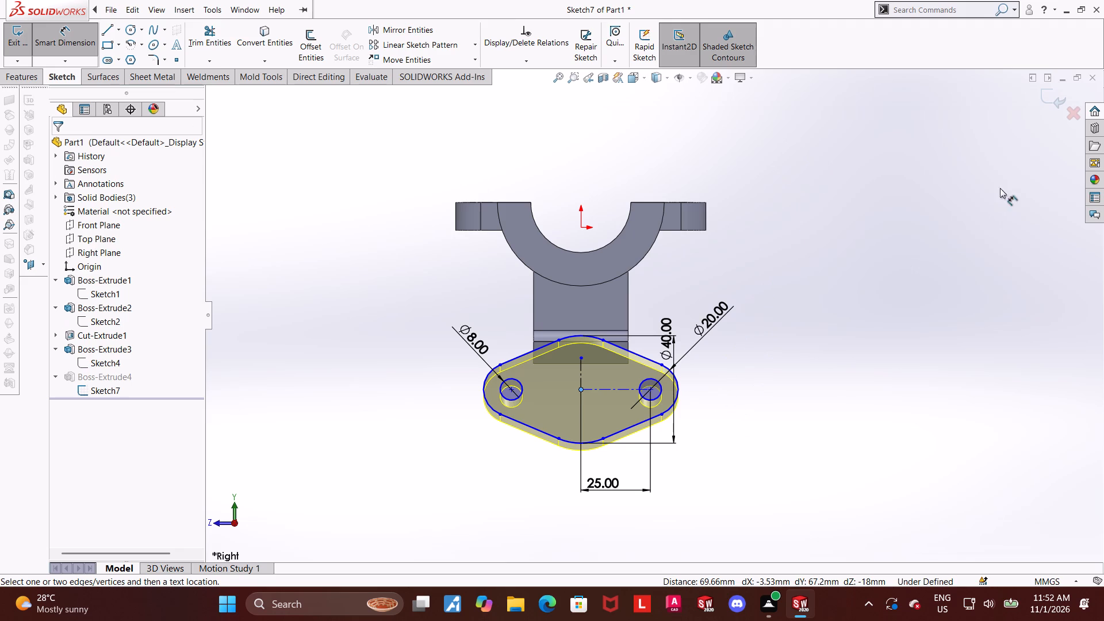
Exit the flange's sketch to rebuild the flange without the deleted position dimension.
click(1042, 90)
Examine the flange's position relative to the L-shaped arm and half-ring, facing its sketch plane and in the back view.
scroll(742, 378, up, 3)
middle_drag(730, 389, 727, 316)
scroll(662, 307, down, 2)
scroll(531, 310, down, 1)
scroll(557, 304, up, 3)
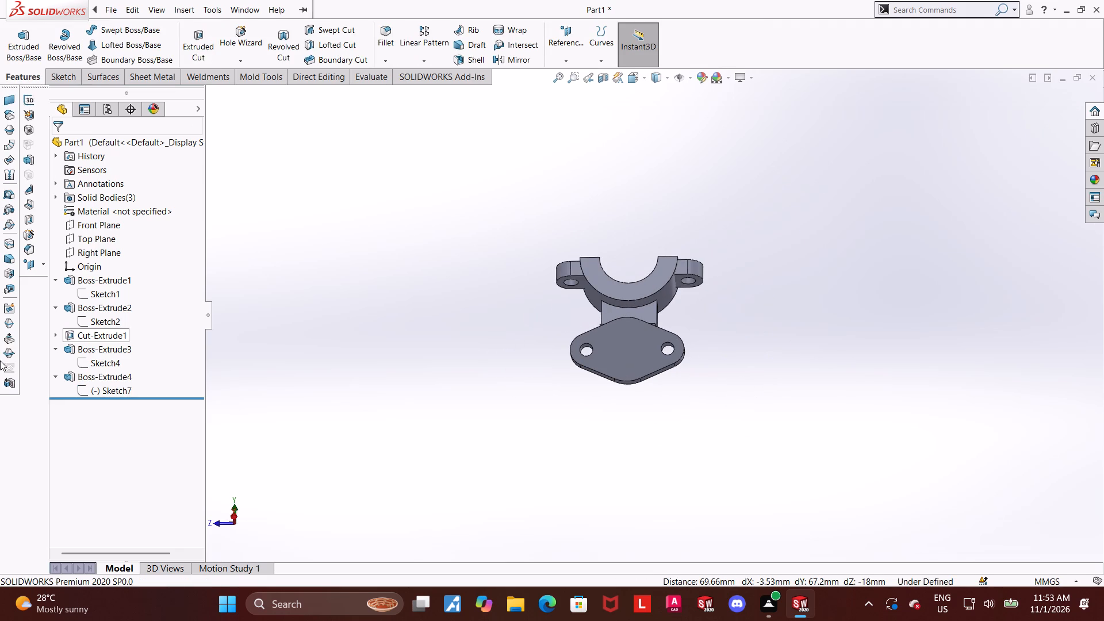
click(83, 385)
click(125, 369)
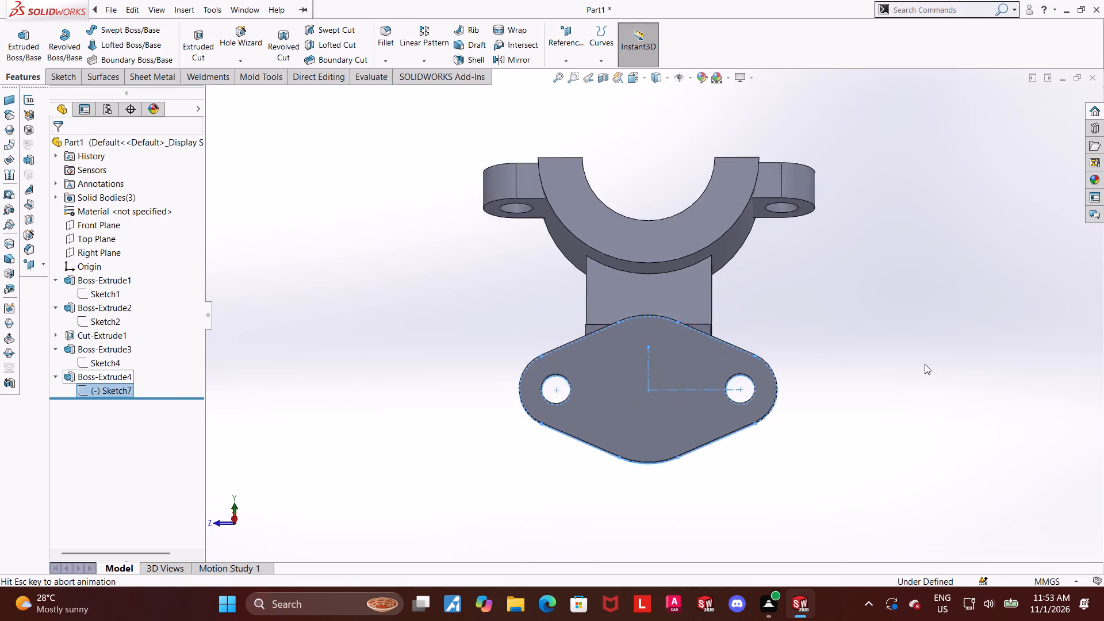
click(925, 364)
scroll(915, 363, up, 2)
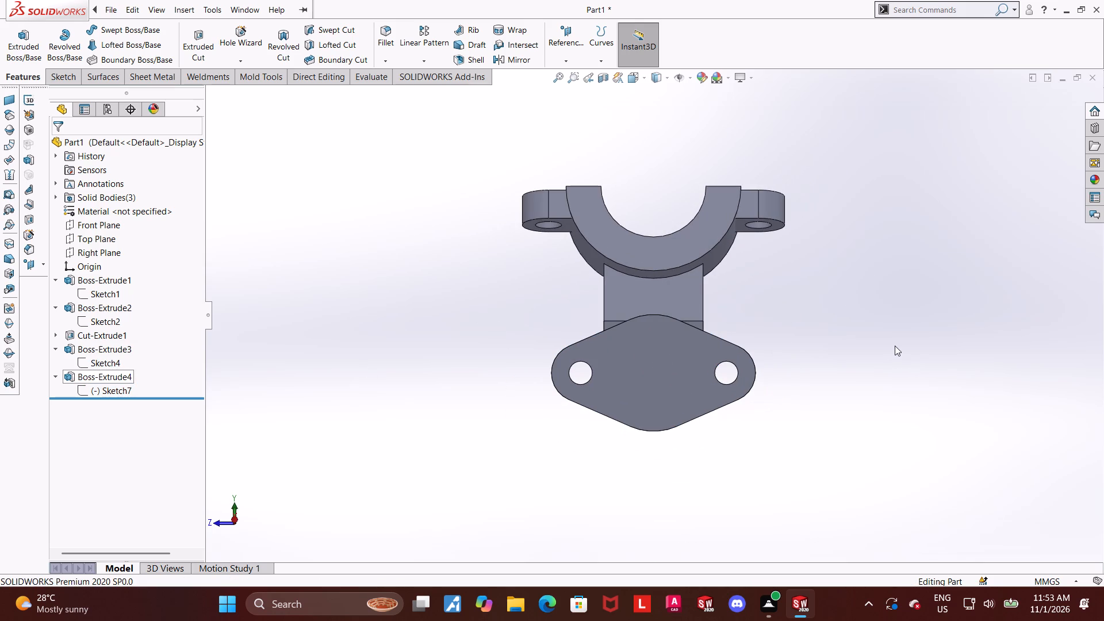
middle_drag(895, 346, 851, 356)
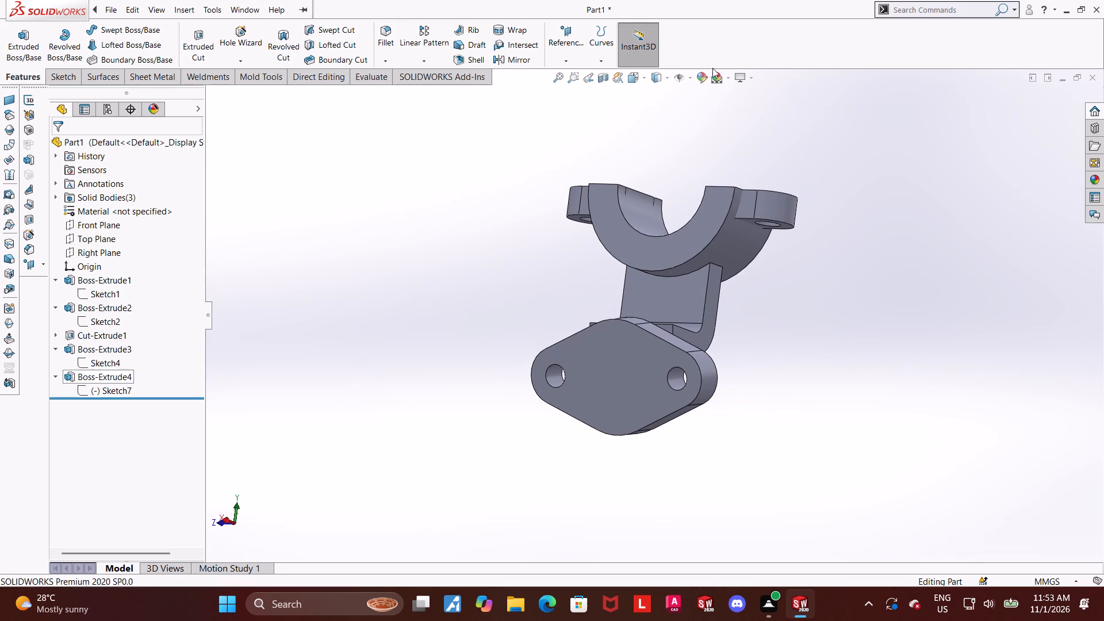
click(639, 78)
click(613, 398)
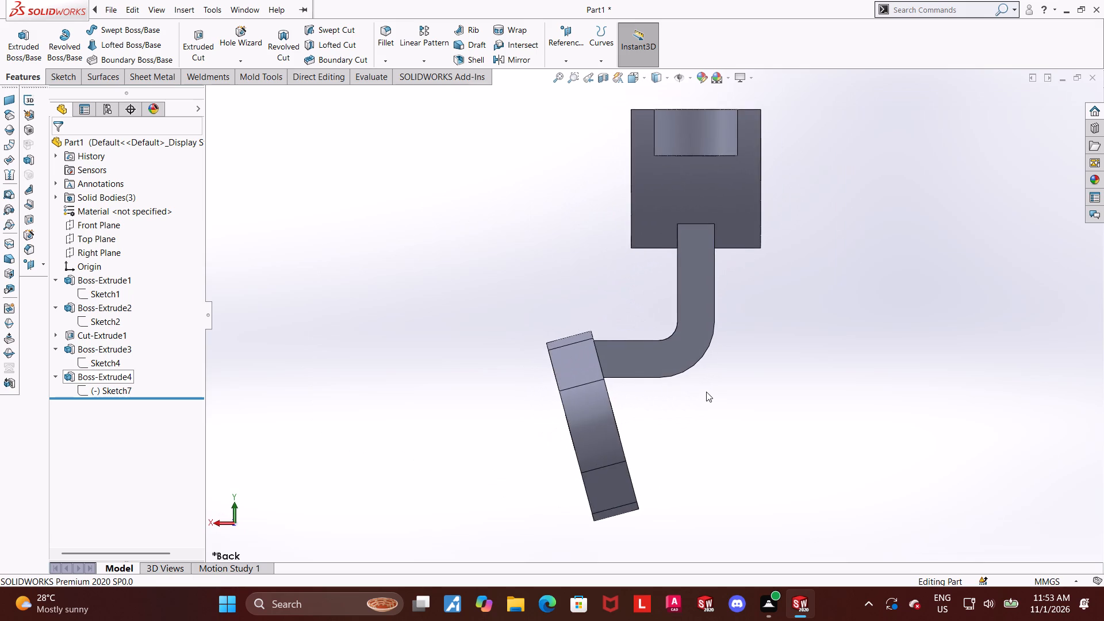
scroll(706, 392, up, 2)
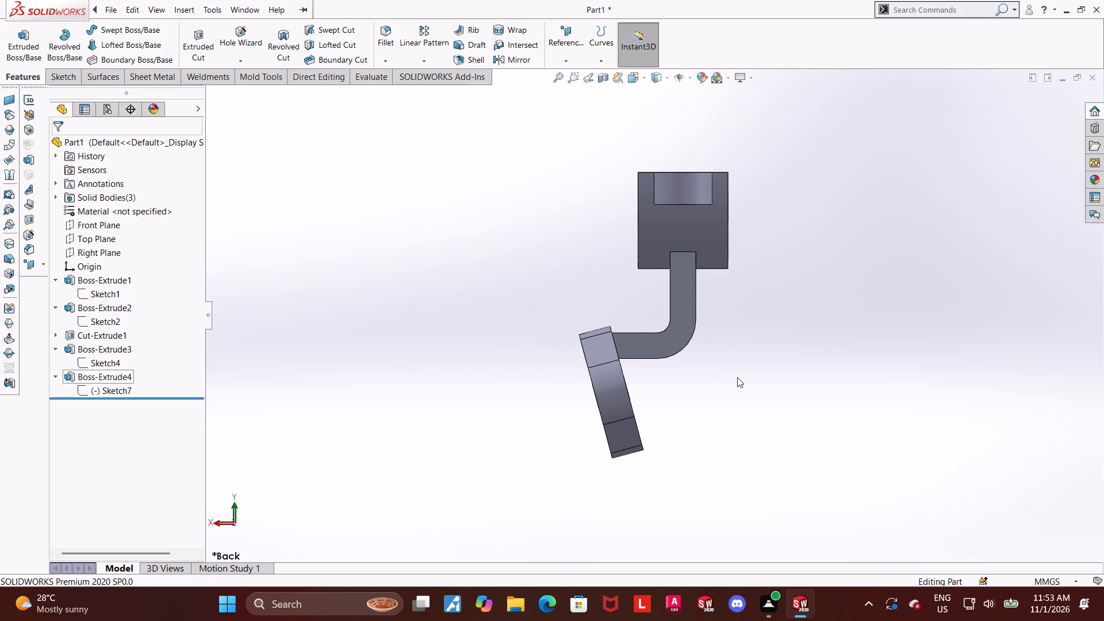
scroll(678, 310, down, 1)
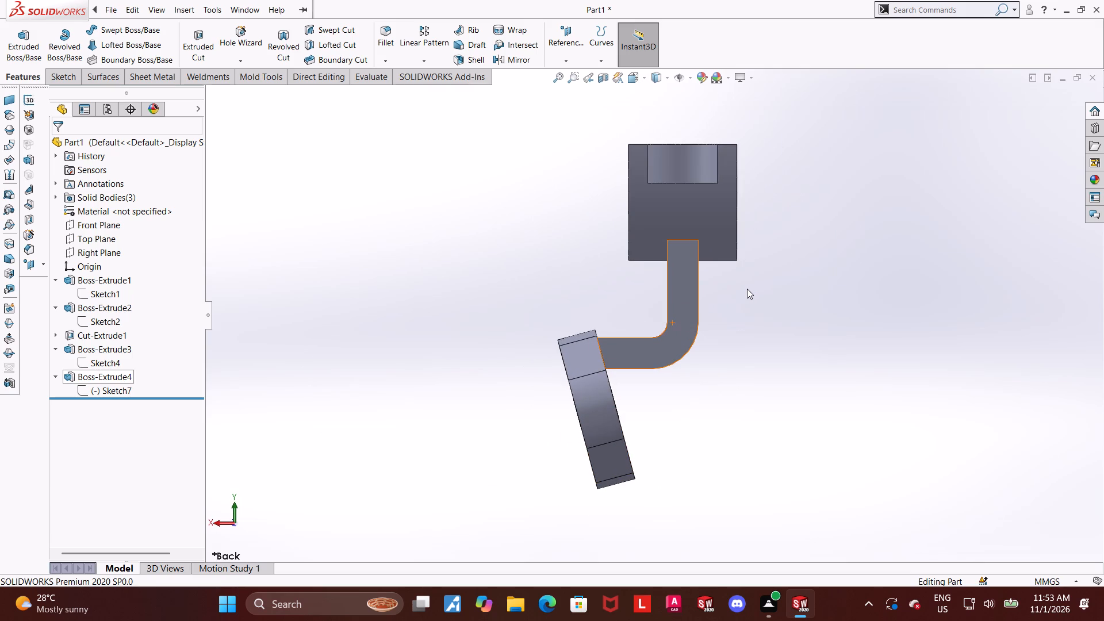
scroll(747, 289, up, 2)
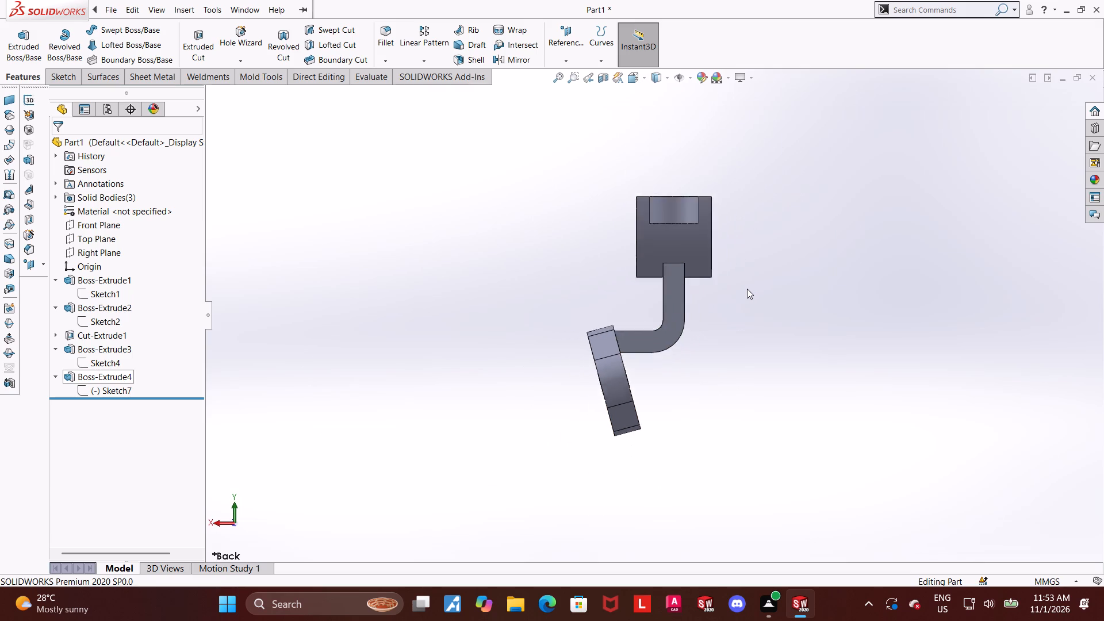
scroll(756, 332, down, 1)
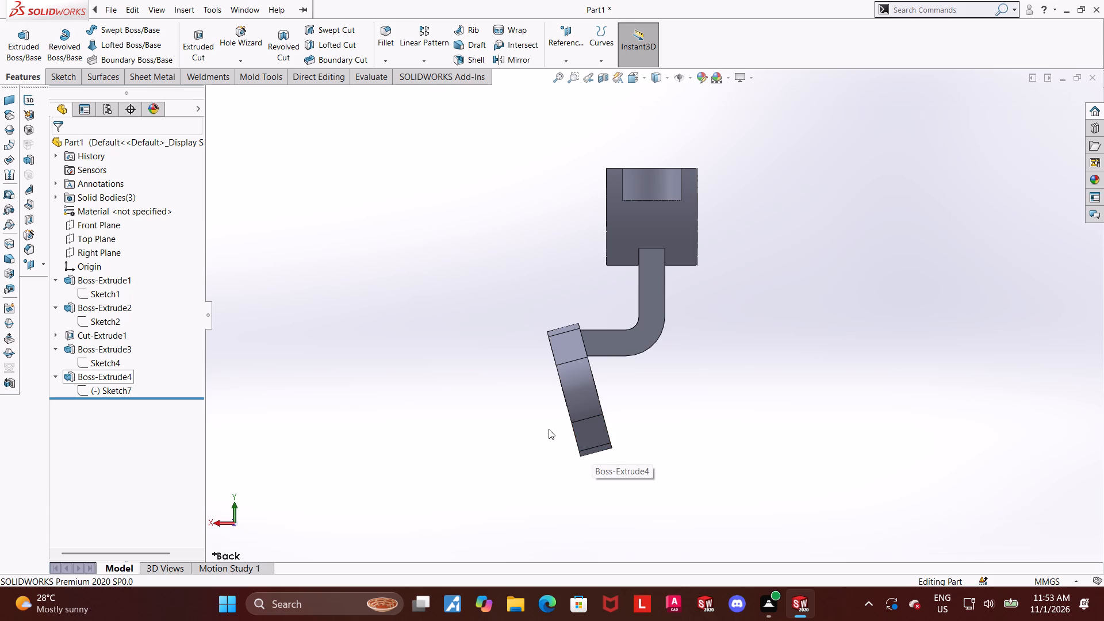
scroll(595, 364, down, 1)
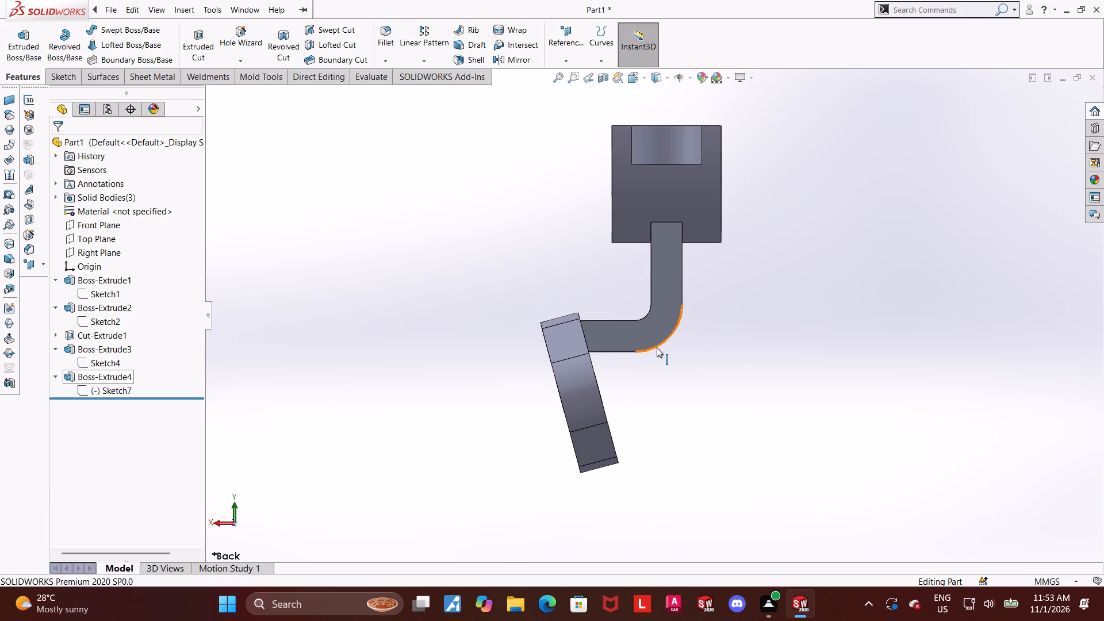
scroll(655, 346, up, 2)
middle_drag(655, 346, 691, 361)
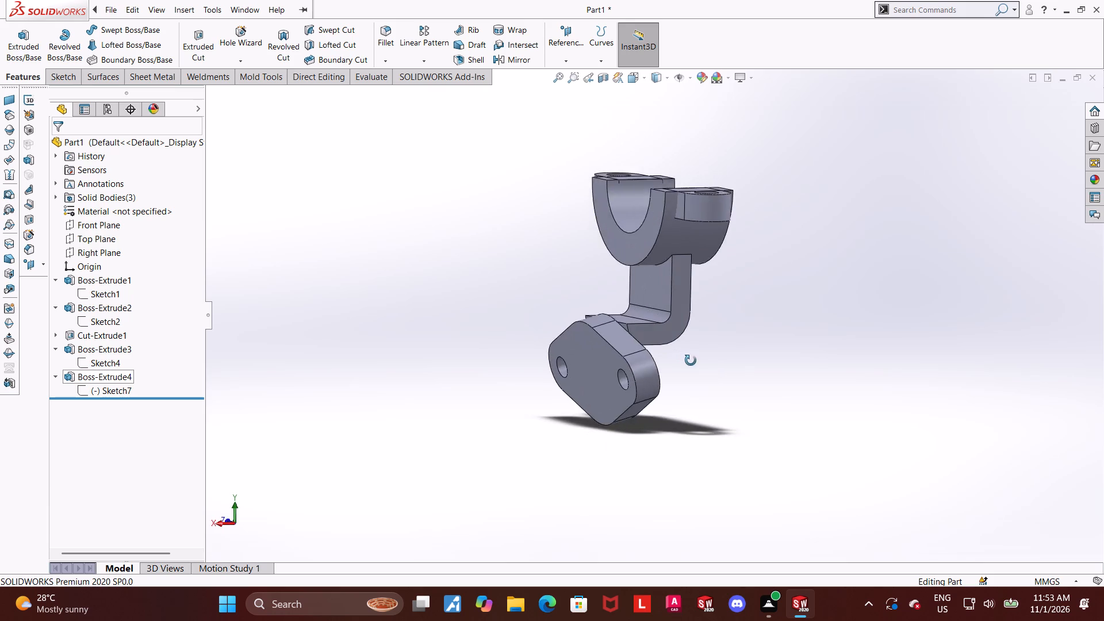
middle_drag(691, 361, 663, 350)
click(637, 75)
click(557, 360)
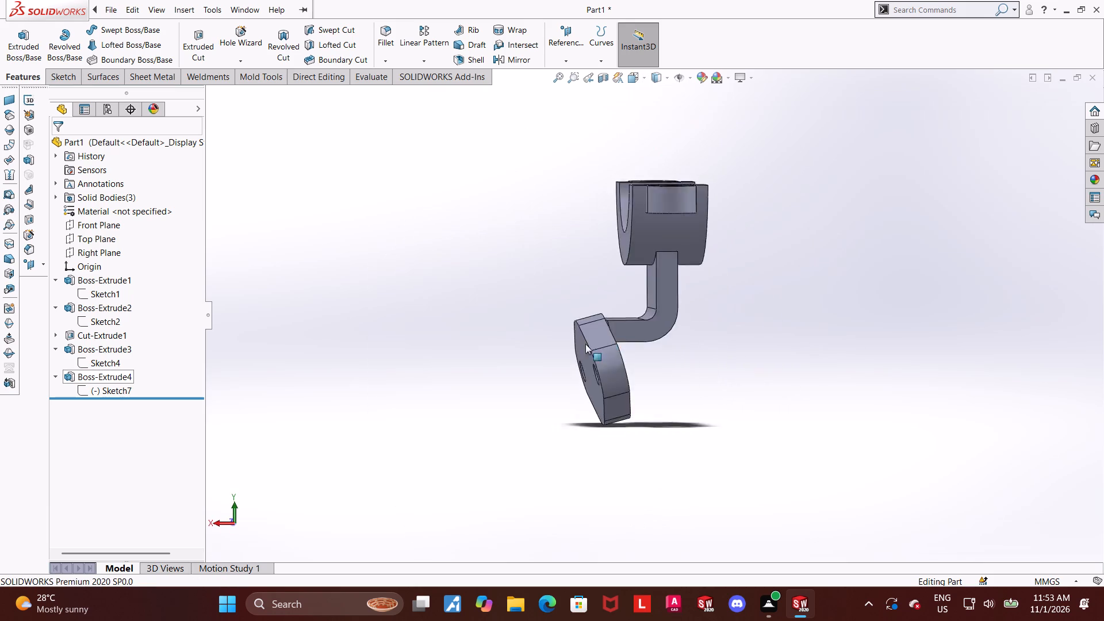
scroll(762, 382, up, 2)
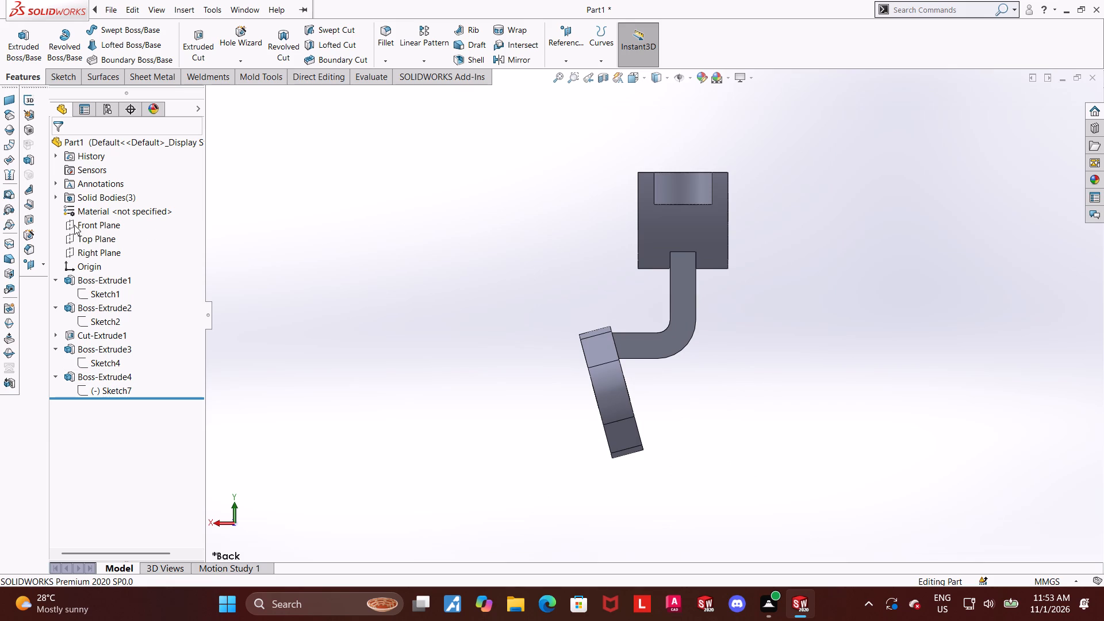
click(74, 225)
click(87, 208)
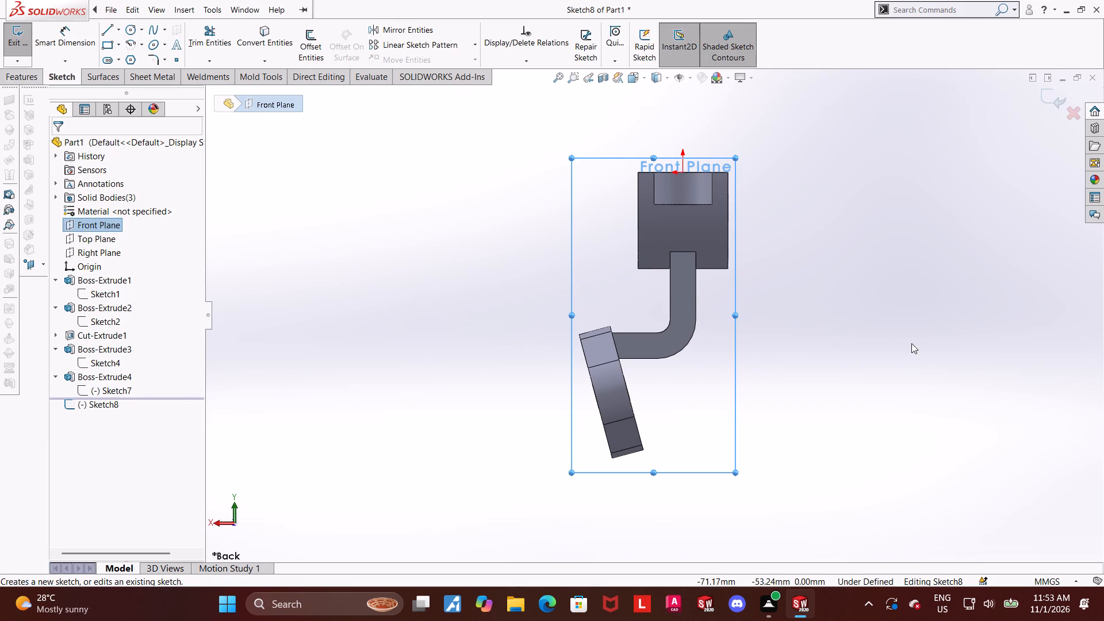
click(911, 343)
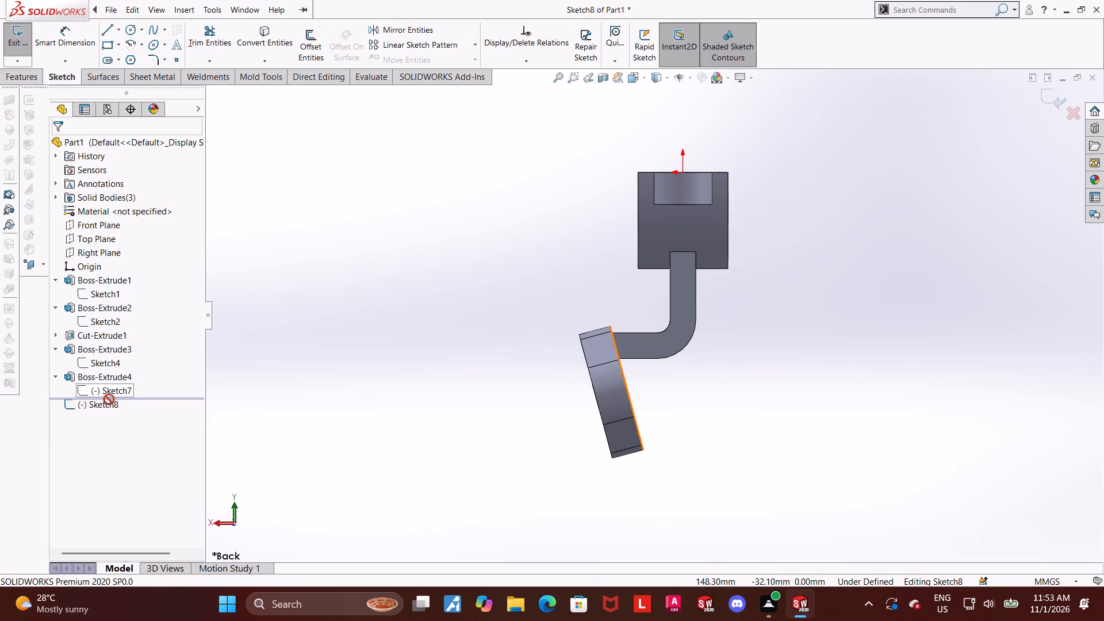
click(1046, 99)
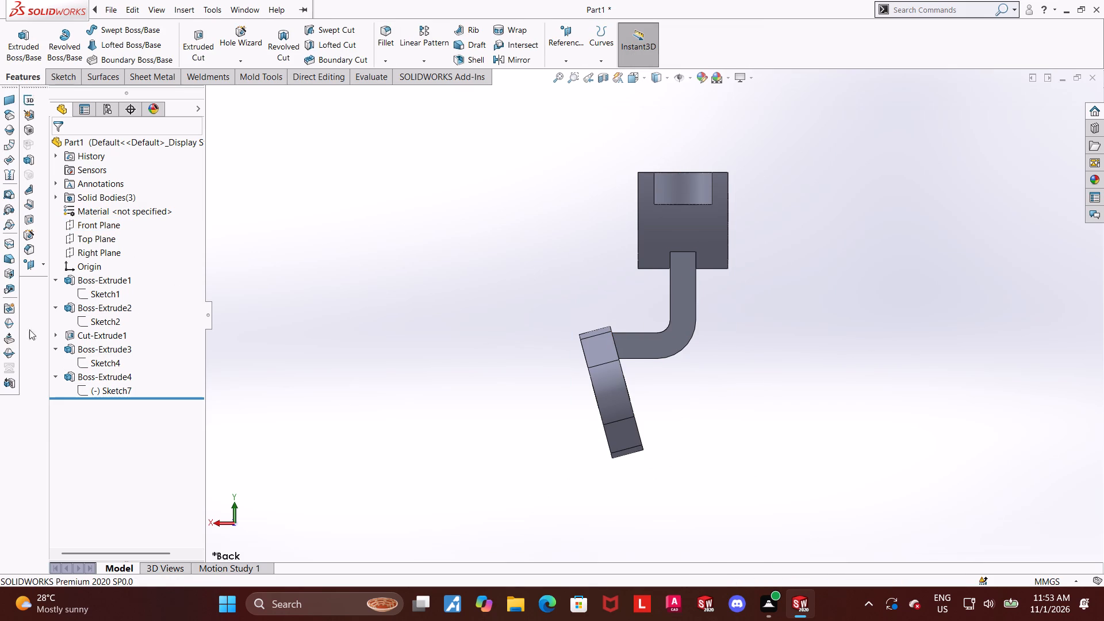
Reopen the L-shaped arm's sketch and place a point straight below the slanted end's lower corner, about 67 mm below the origin.
click(94, 362)
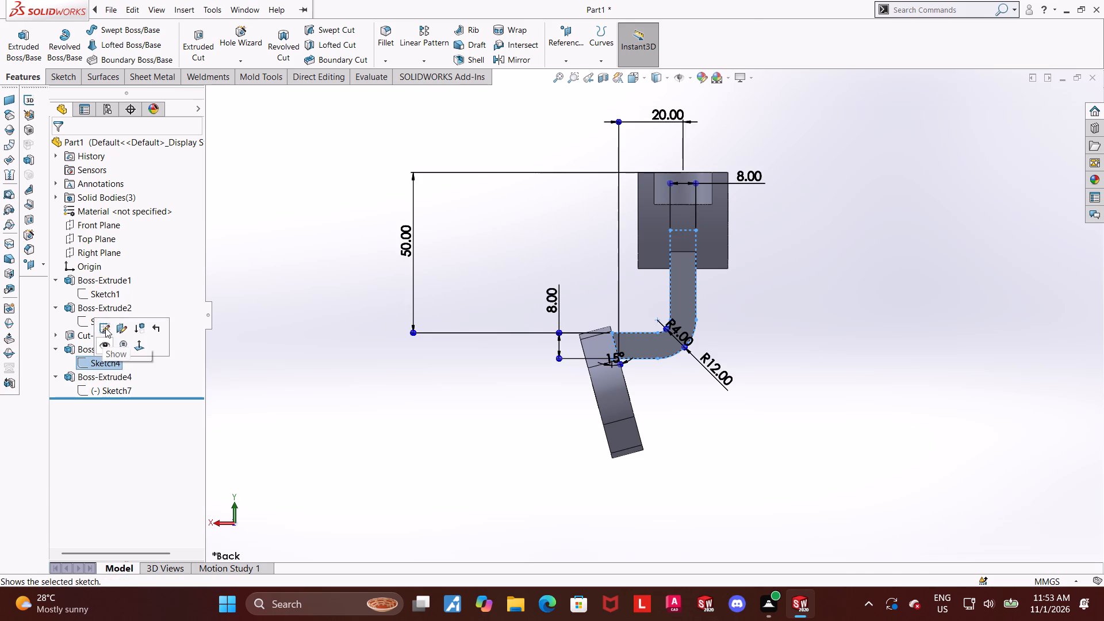
click(105, 328)
scroll(814, 271, down, 1)
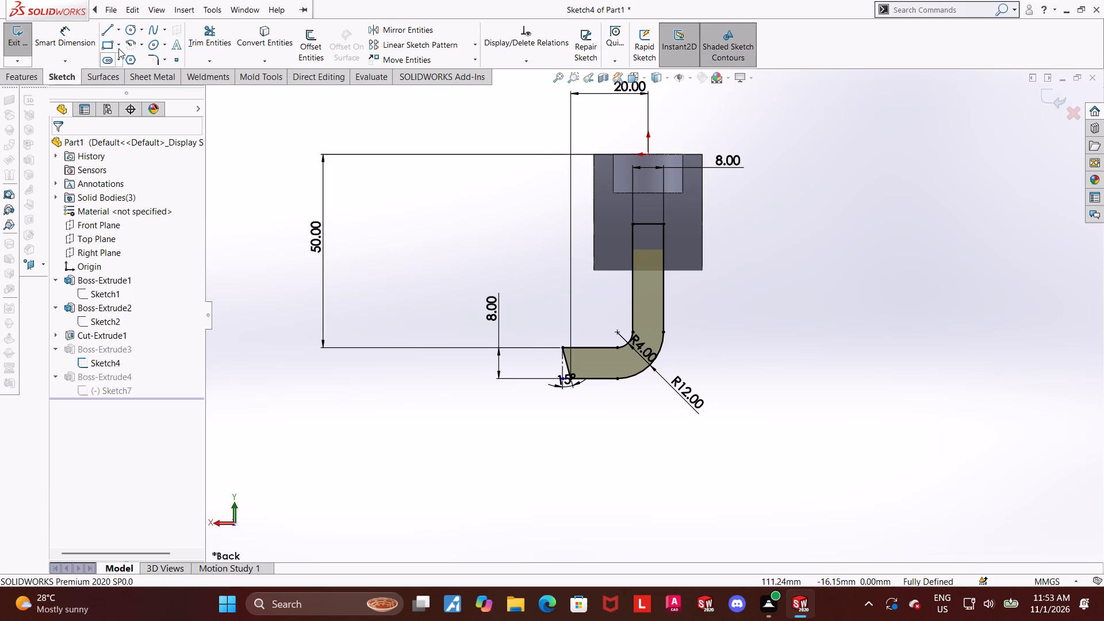
click(171, 63)
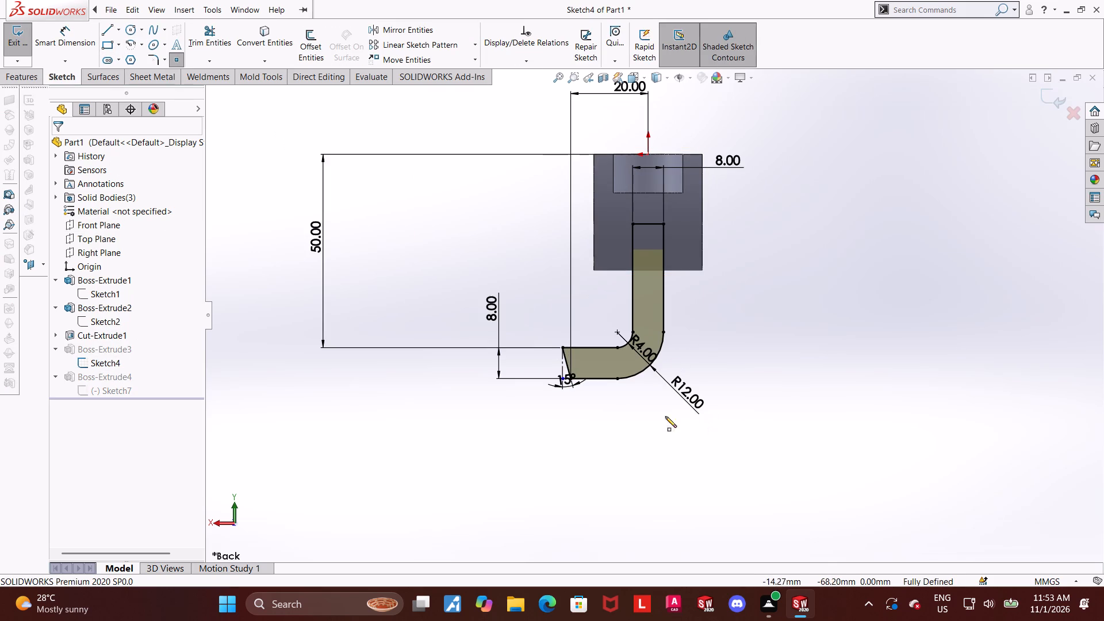
click(569, 412)
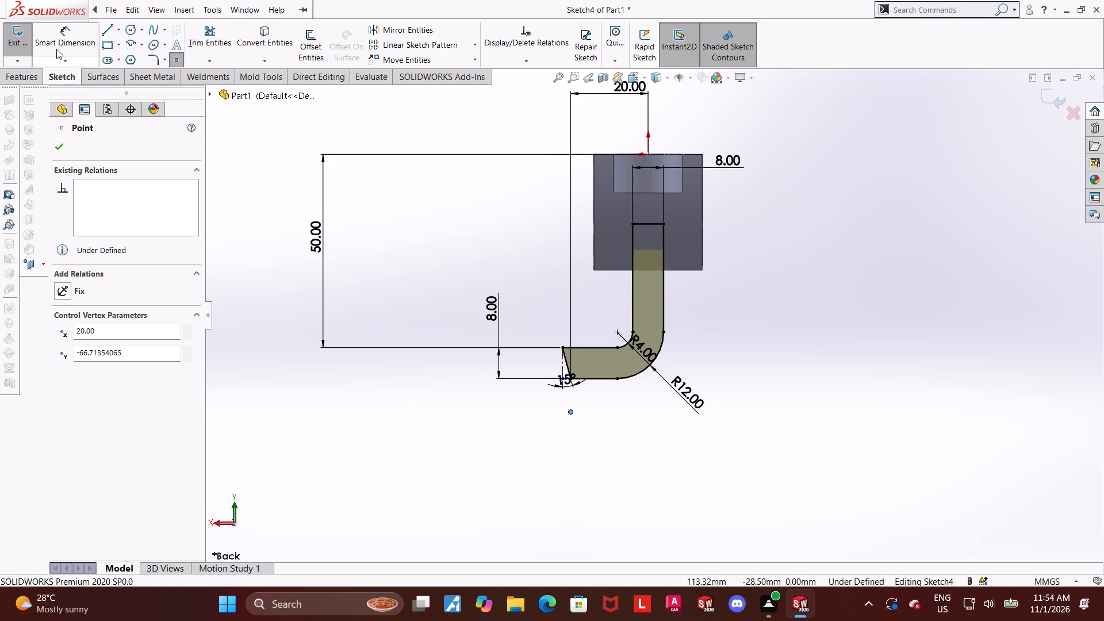
Dimension the new point 64 mm vertically from the origin and exit the arm's sketch.
click(58, 44)
click(646, 150)
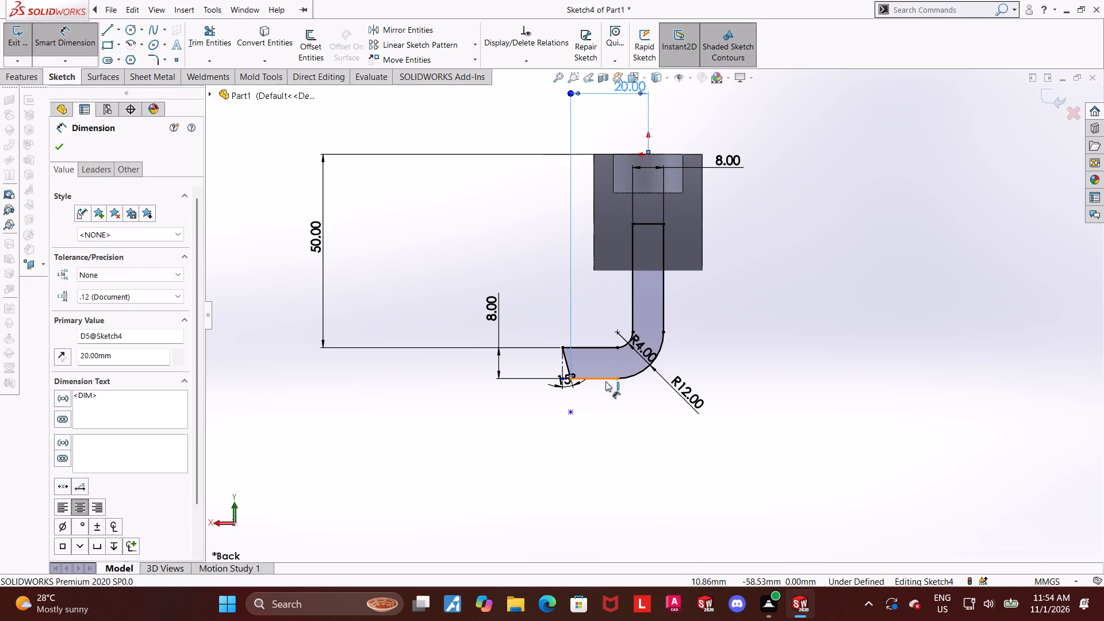
click(568, 409)
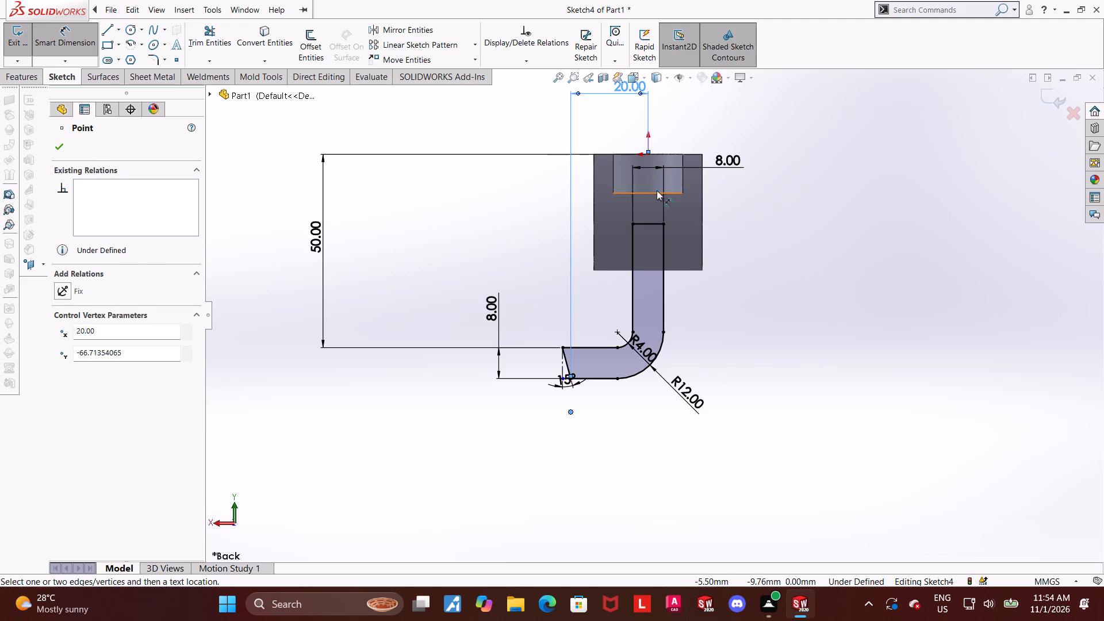
key(Escape)
key(Escape)
click(48, 26)
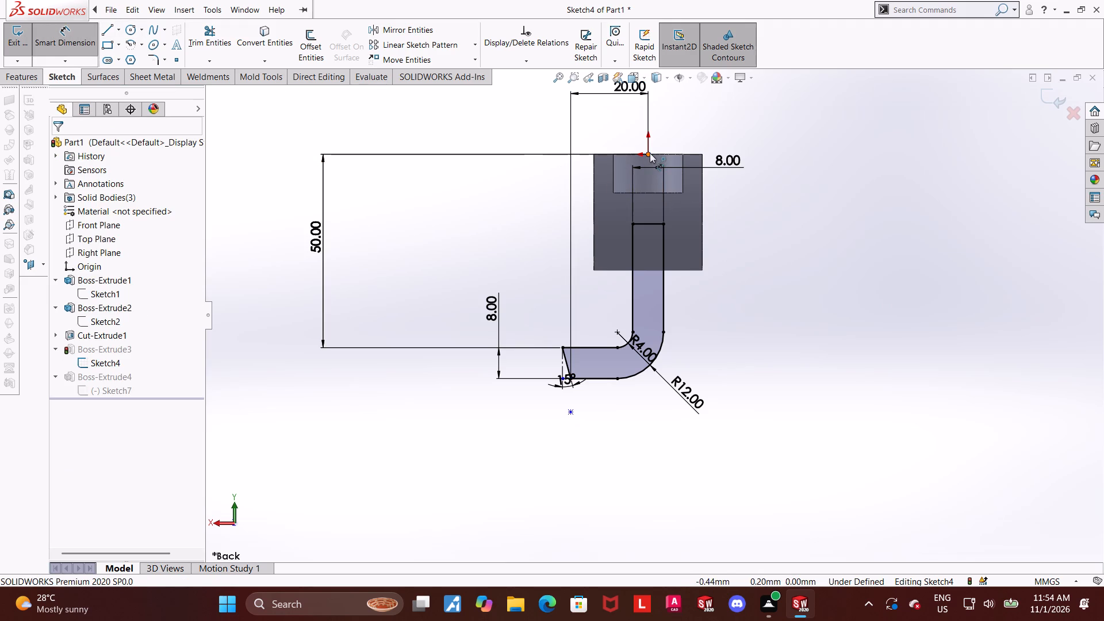
click(650, 153)
click(569, 412)
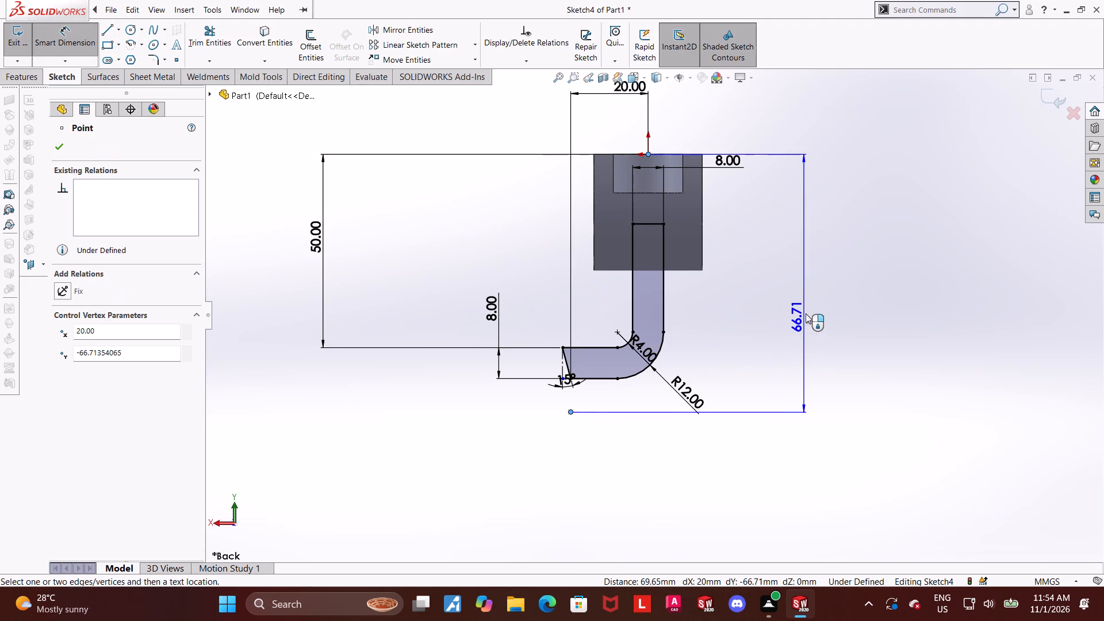
click(806, 313)
text(64)
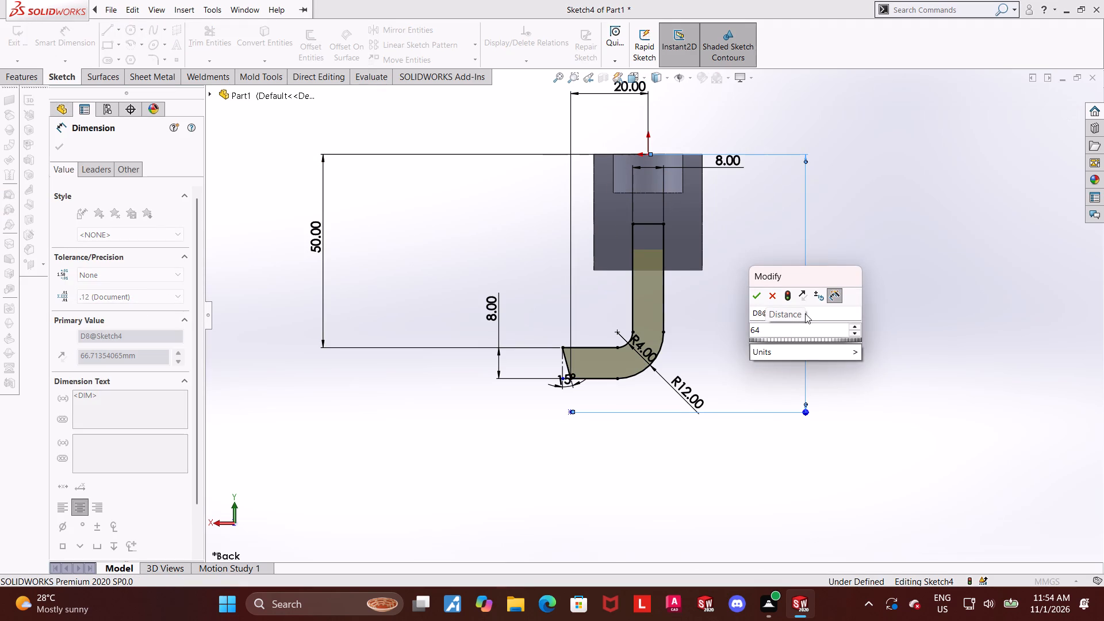
key(Return)
key(Escape)
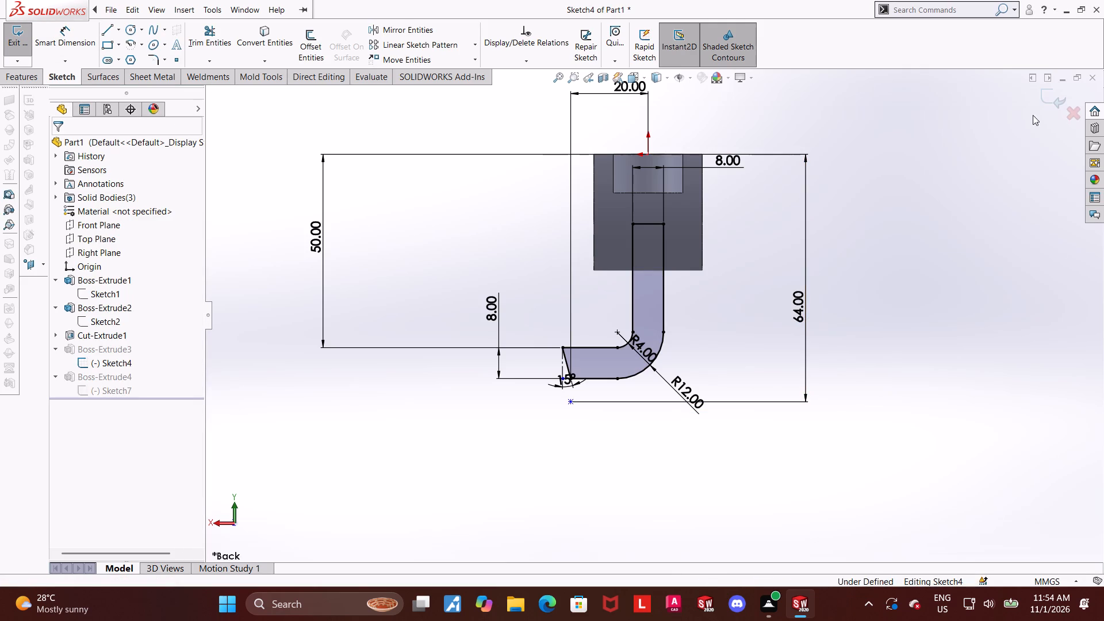
click(1048, 98)
Reopen the flange's sketch facing its sketch plane and show the L-shaped arm's sketch as a reference.
scroll(951, 185, up, 1)
middle_drag(829, 228, 872, 237)
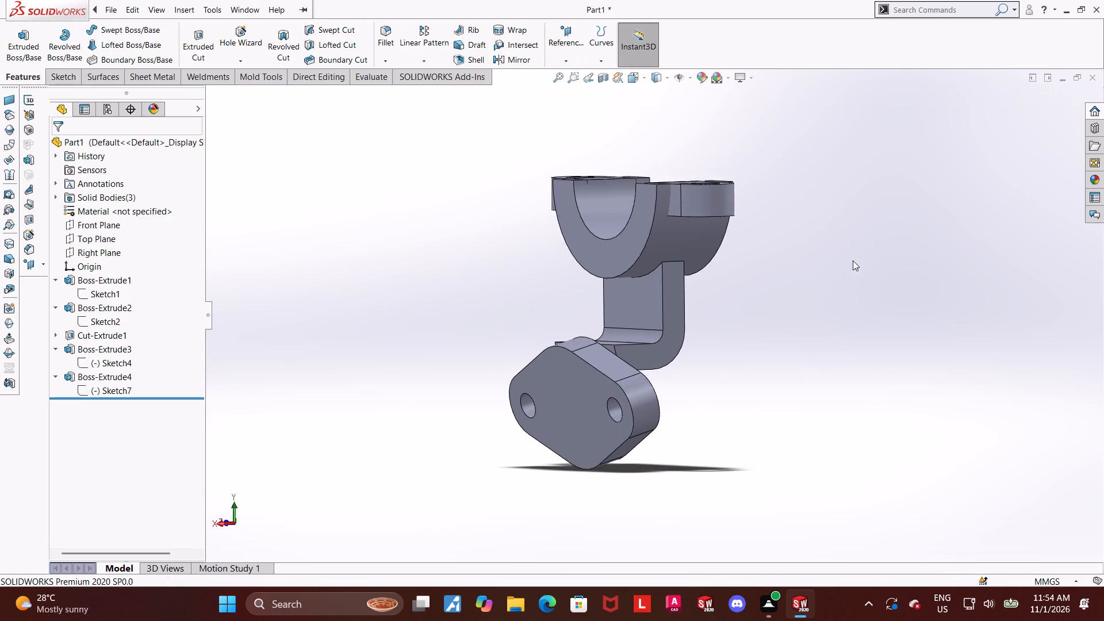
scroll(632, 408, down, 3)
click(101, 393)
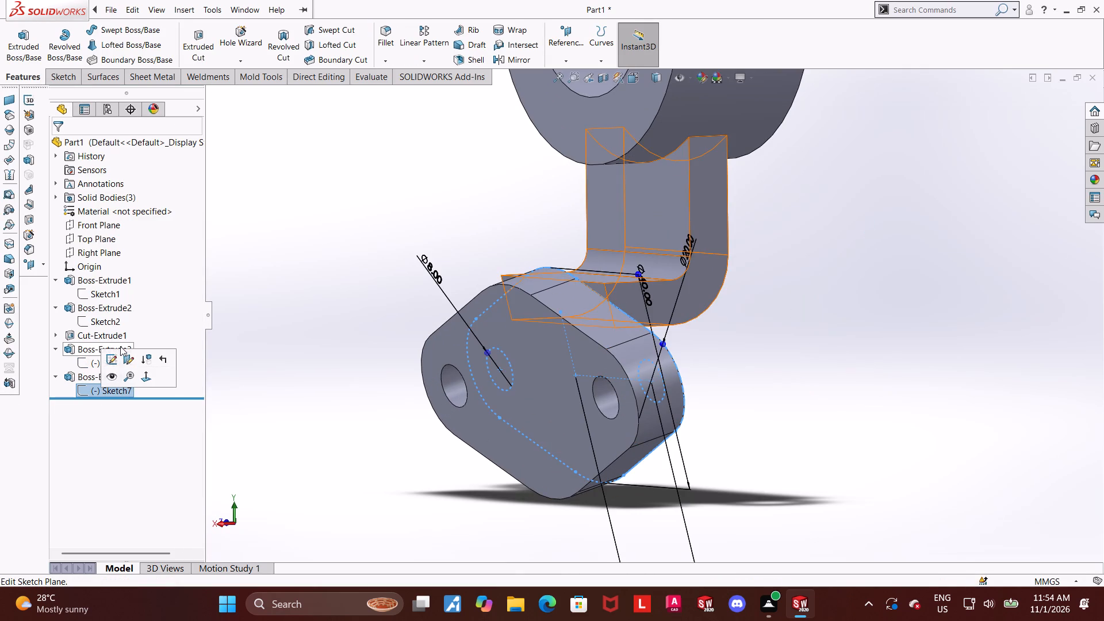
click(110, 355)
drag(115, 390, 121, 390)
click(144, 381)
click(873, 420)
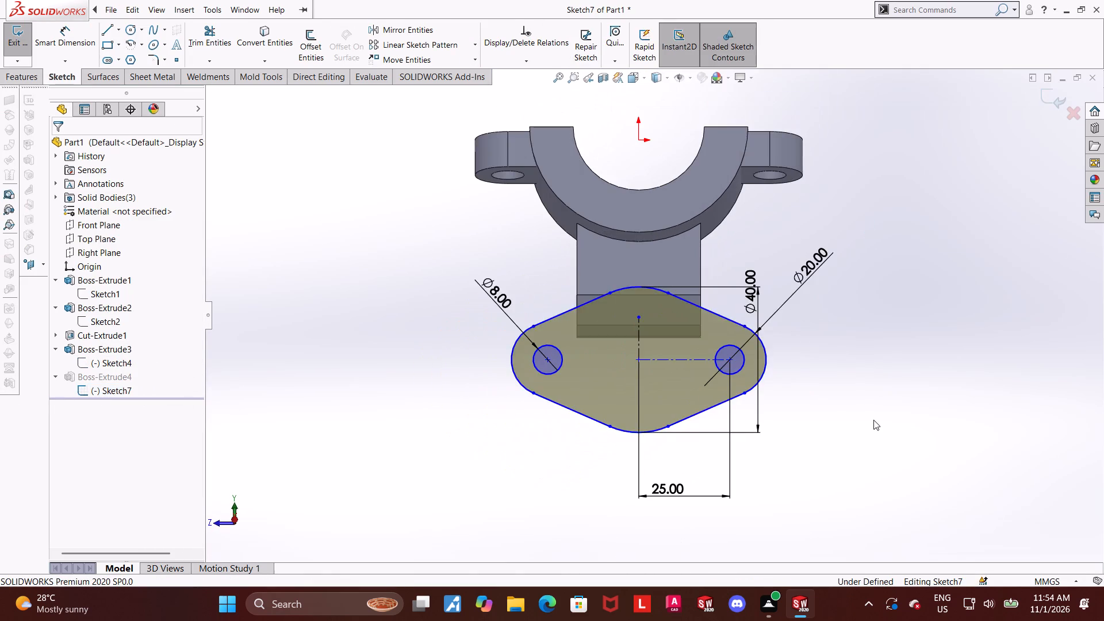
scroll(661, 343, down, 2)
click(91, 363)
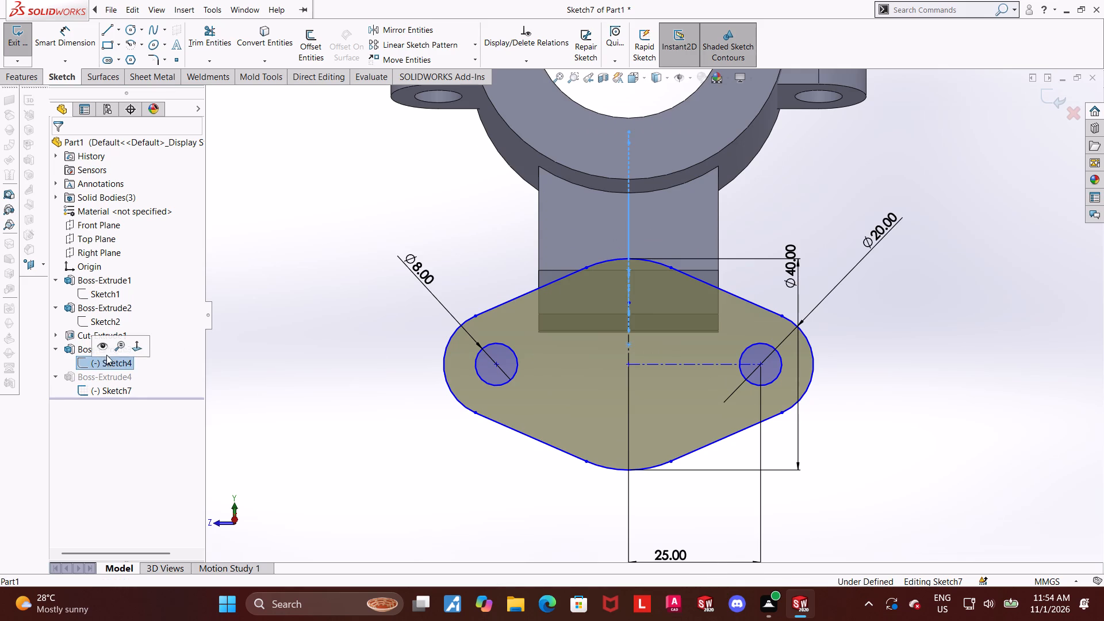
click(105, 348)
click(1063, 469)
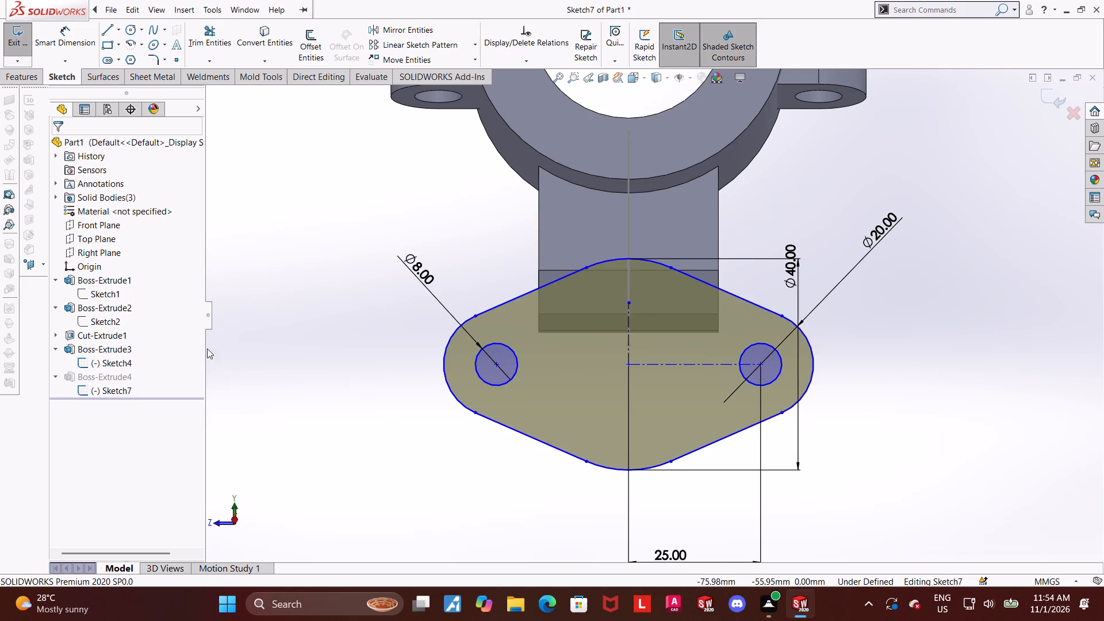
click(86, 365)
click(927, 415)
Make the flange's center coincident with the reference point in the arm's sketch, and exit the flange's sketch.
middle_drag(914, 414, 854, 432)
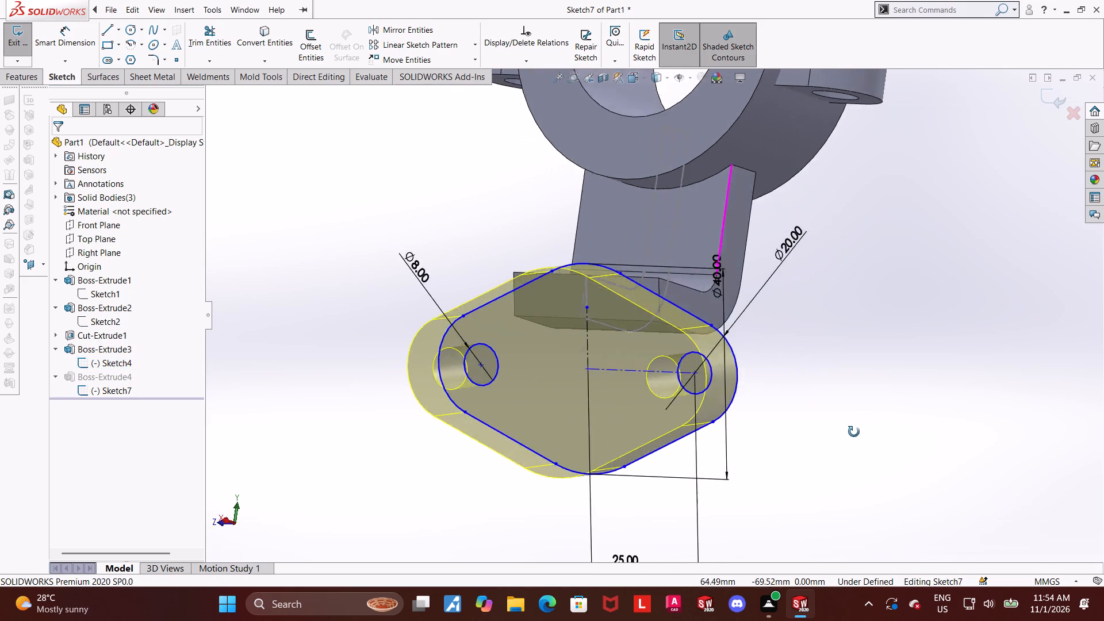
middle_drag(854, 432, 785, 412)
middle_drag(723, 397, 818, 413)
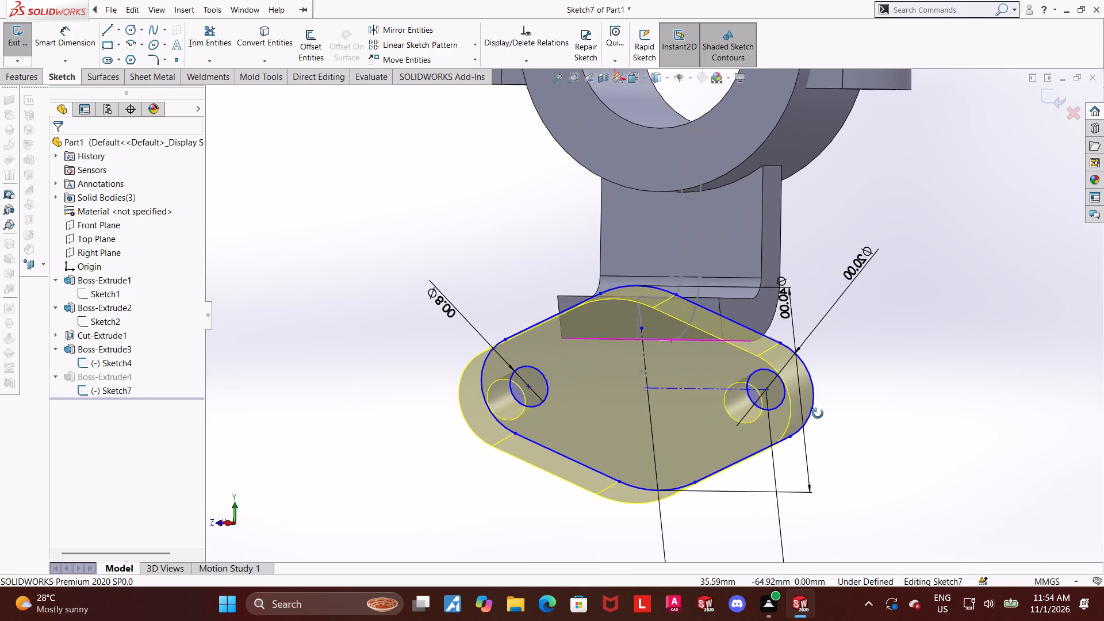
middle_drag(818, 413, 819, 410)
click(931, 393)
middle_drag(913, 388, 920, 374)
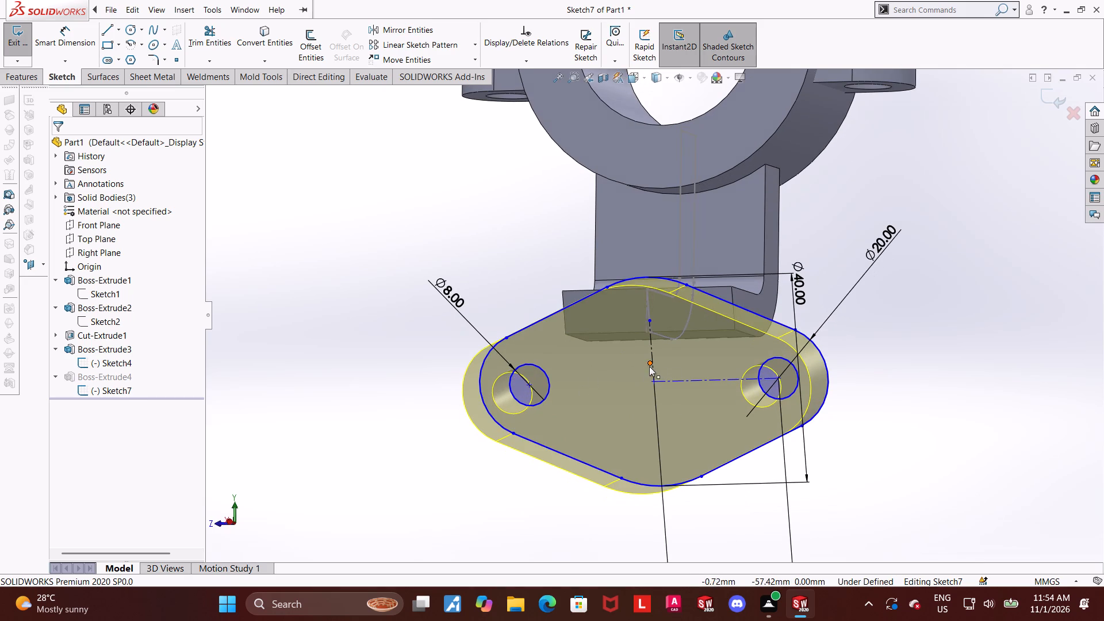
click(649, 366)
ctrl+click(655, 381)
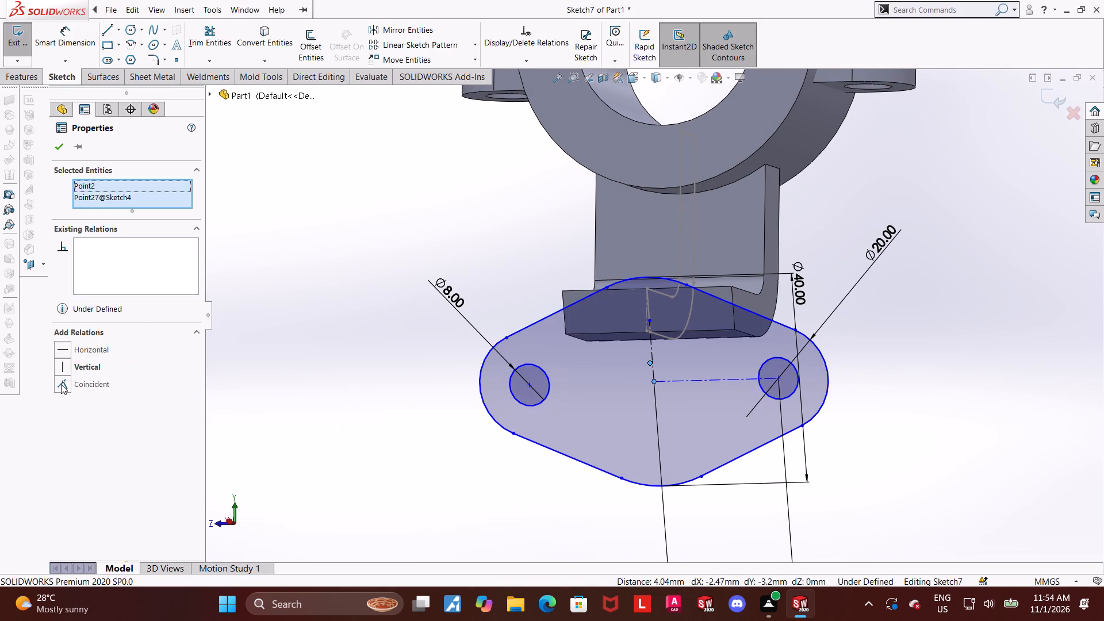
click(61, 384)
click(952, 388)
middle_drag(948, 388, 966, 386)
scroll(966, 386, up, 1)
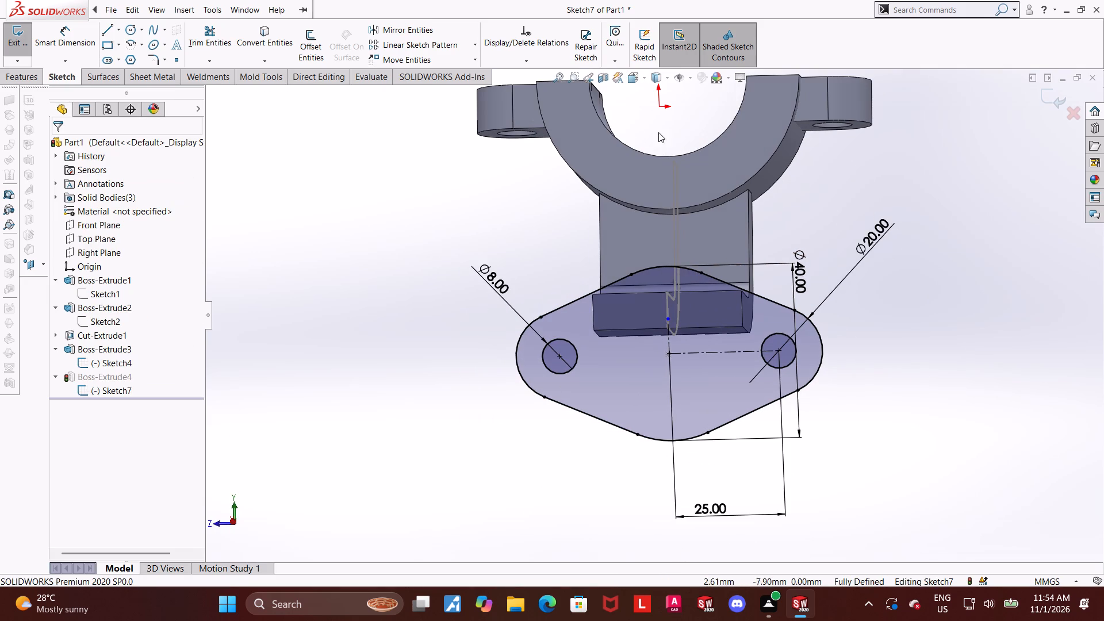
click(634, 81)
click(568, 365)
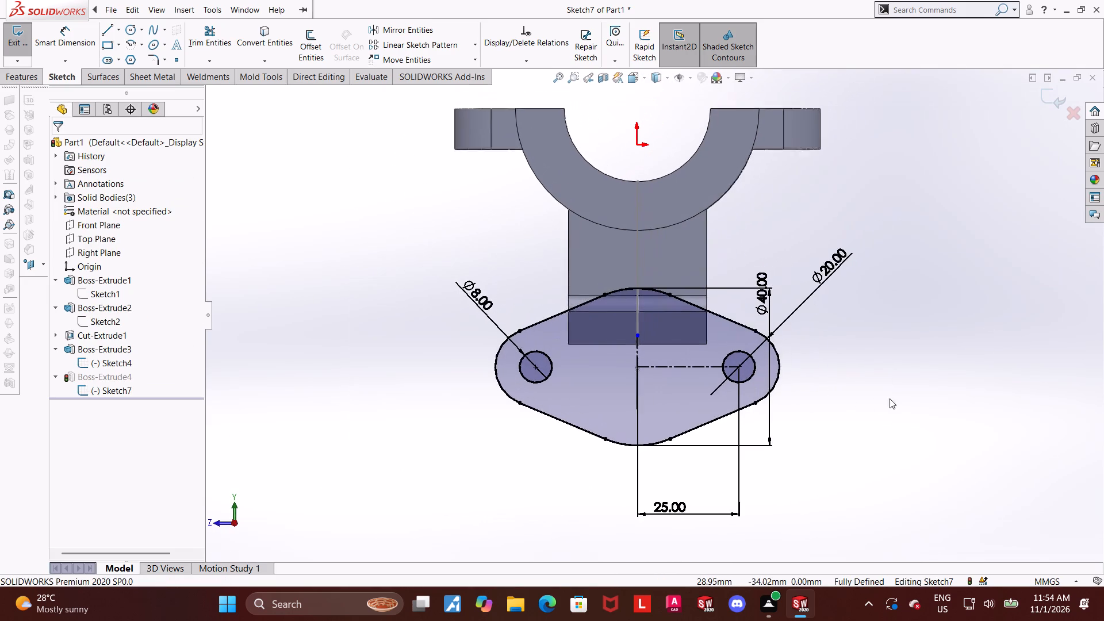
click(940, 407)
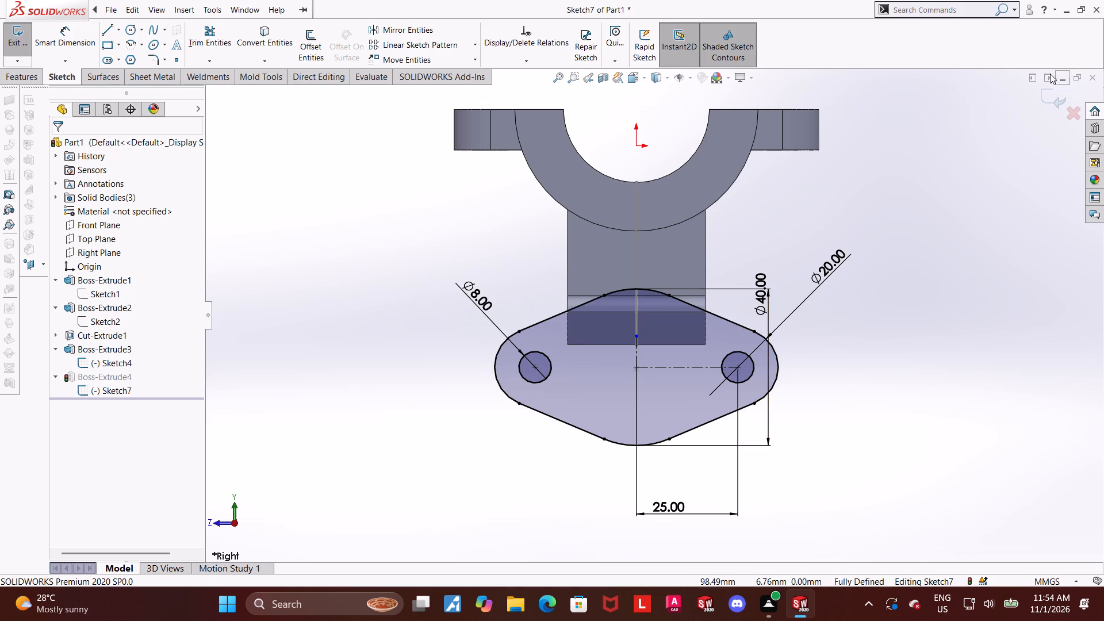
click(1041, 99)
Display the arm sketch's dimensions in the back view and move the 64 mm dimension to the flange side of the arm.
middle_drag(997, 227, 943, 239)
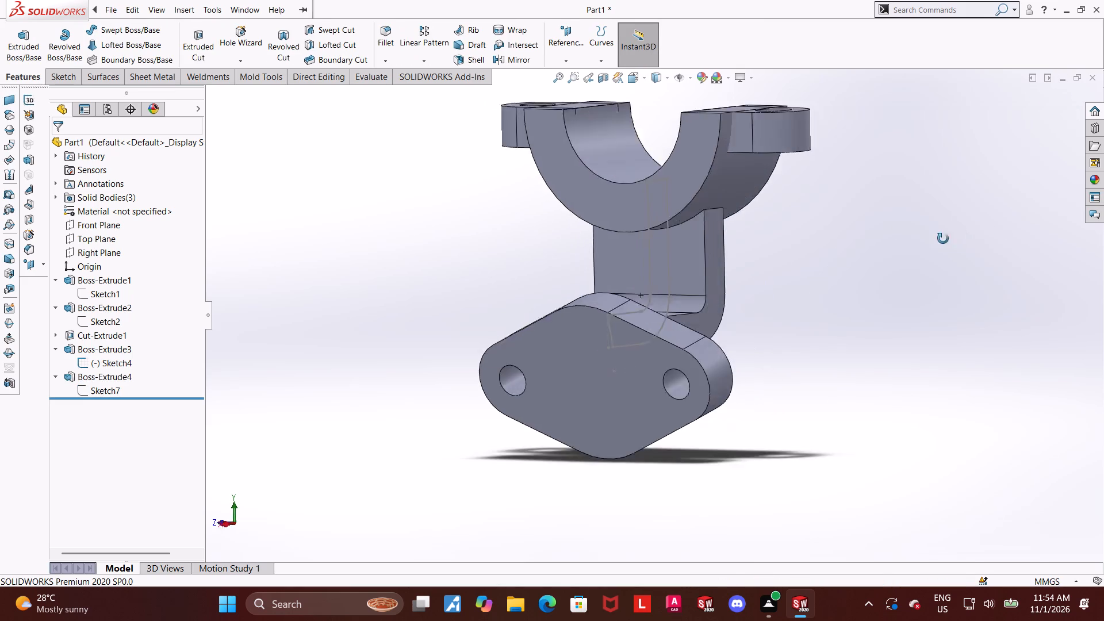
middle_drag(943, 239, 891, 239)
click(114, 360)
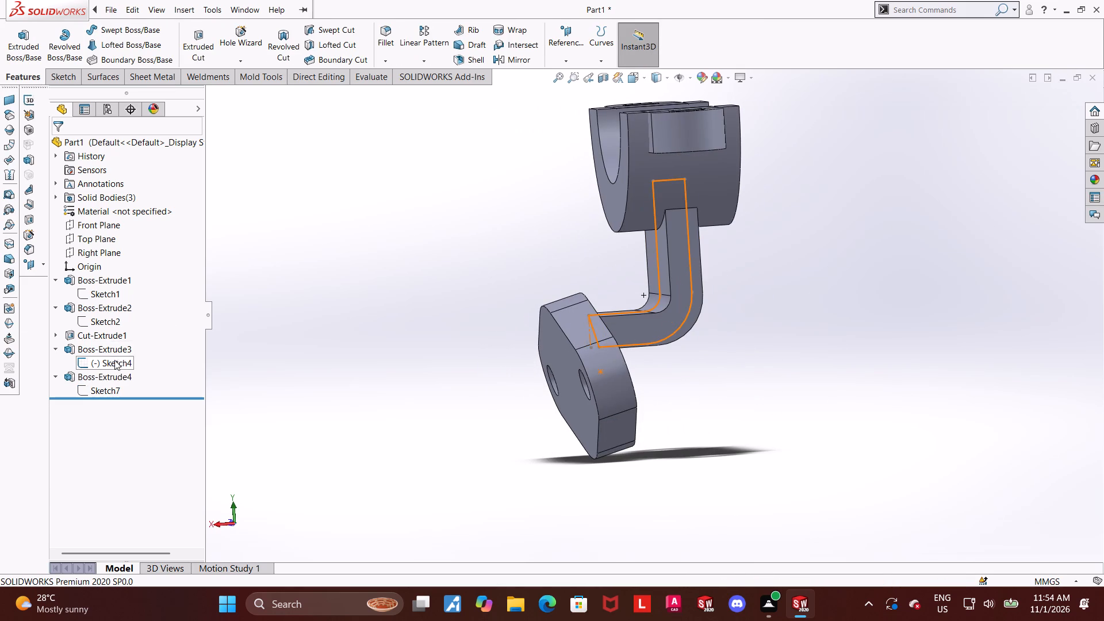
middle_drag(936, 457, 916, 467)
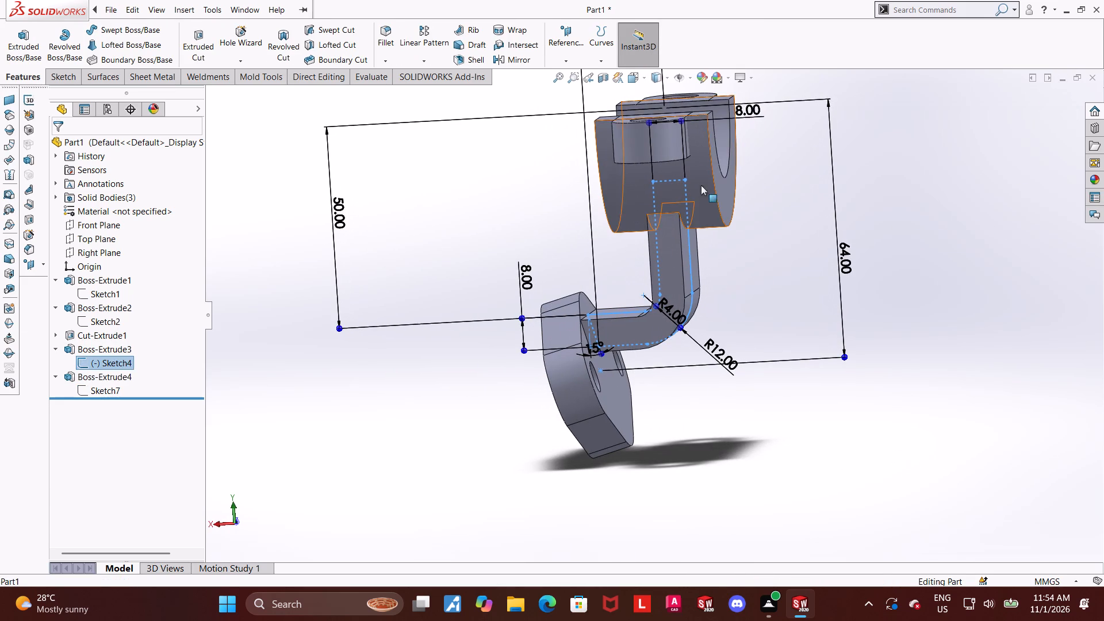
click(636, 76)
click(497, 355)
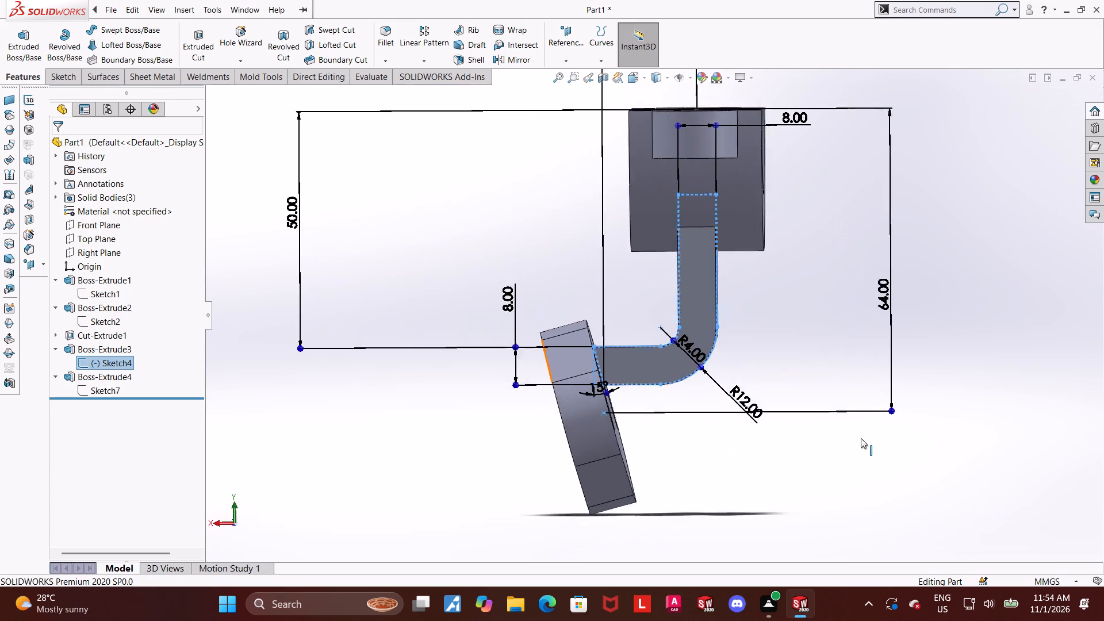
click(858, 459)
click(94, 363)
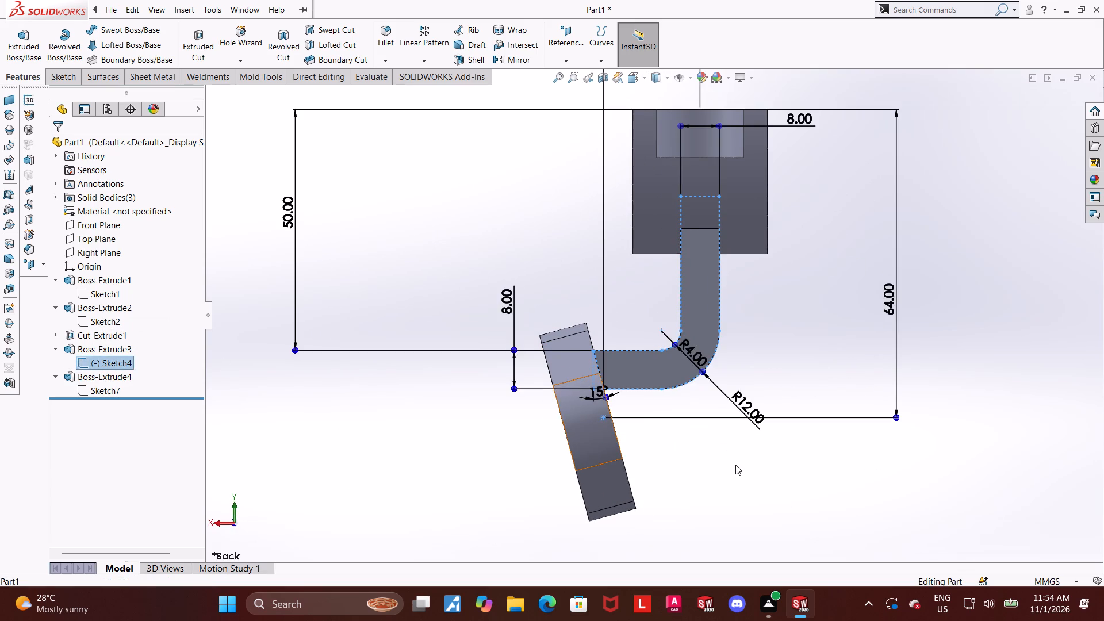
scroll(735, 465, down, 1)
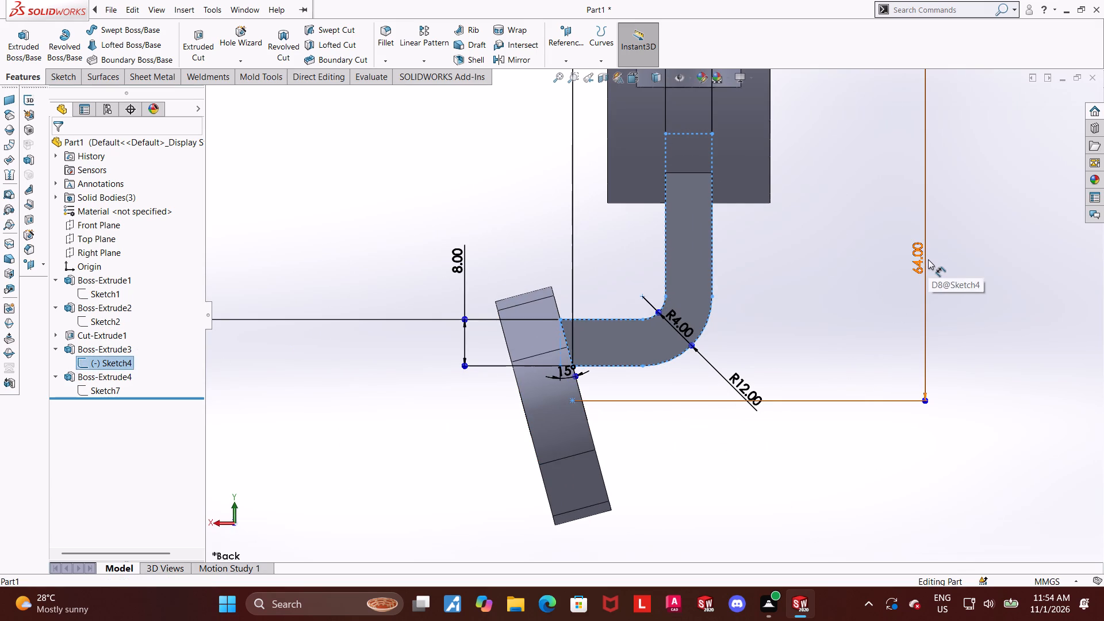
drag(928, 257, 495, 239)
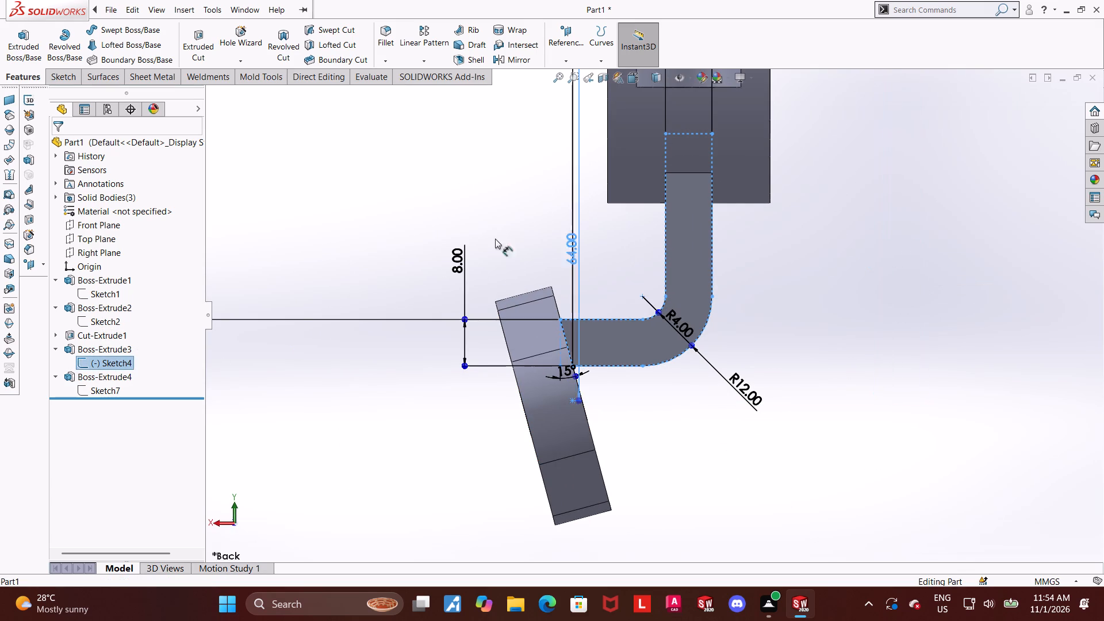
Move the arm sketch's 64 mm dimension clear of the flange, between the 50 mm and 8 mm dimensions.
drag(495, 239, 300, 233)
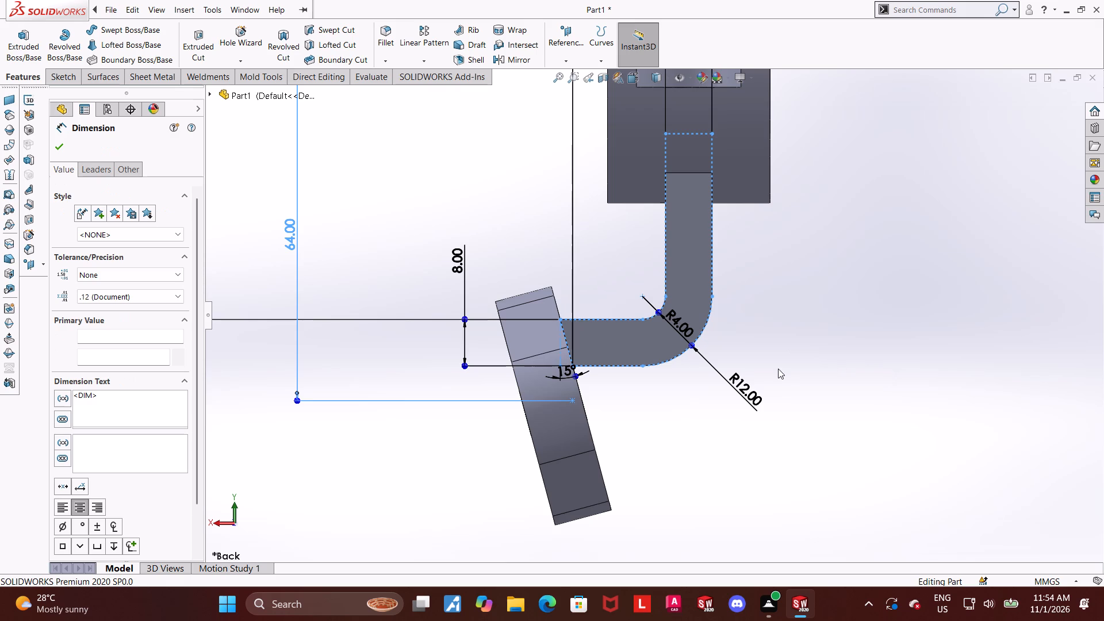
scroll(784, 375, up, 2)
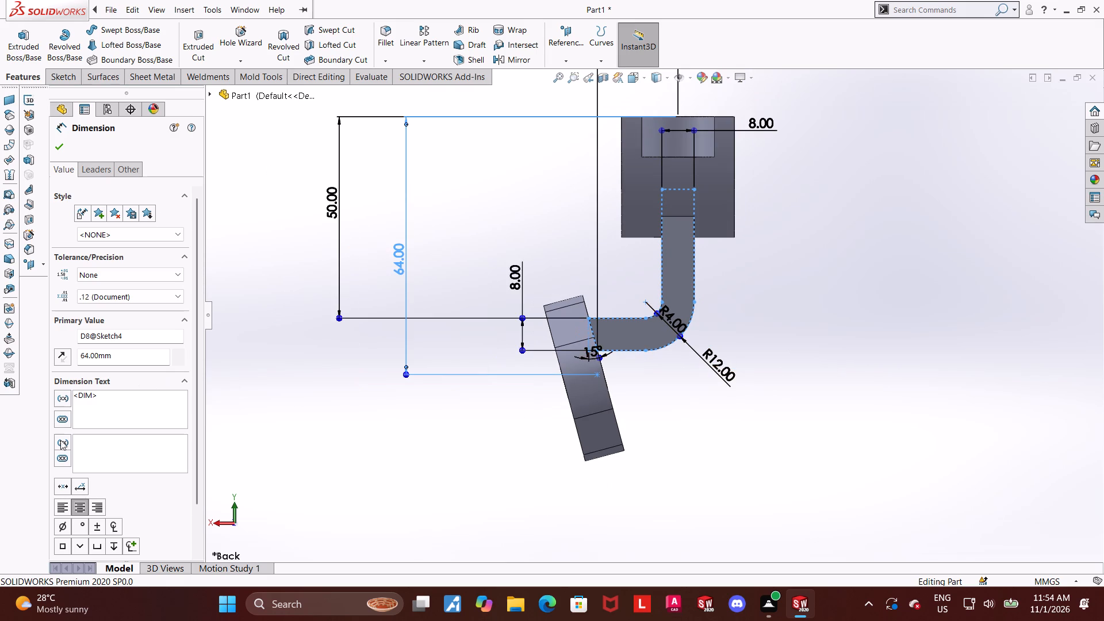
click(54, 151)
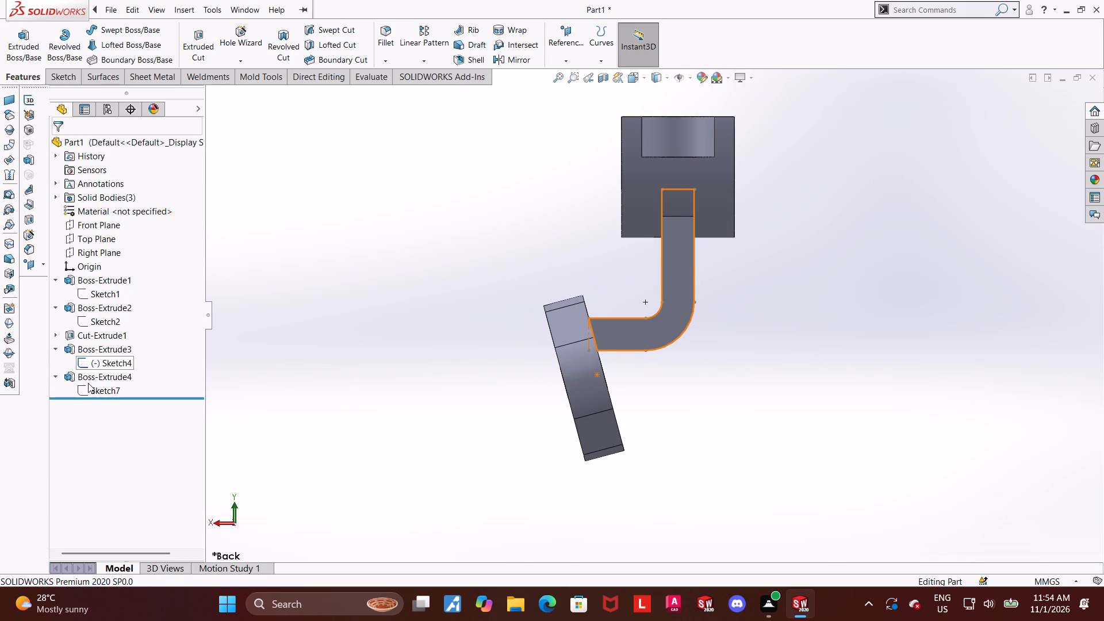
Examine from several angles how the arm sketch's 64 mm reference point sits relative to the flange's arm-side face and sketch.
click(88, 383)
click(93, 383)
click(97, 387)
click(108, 367)
click(645, 383)
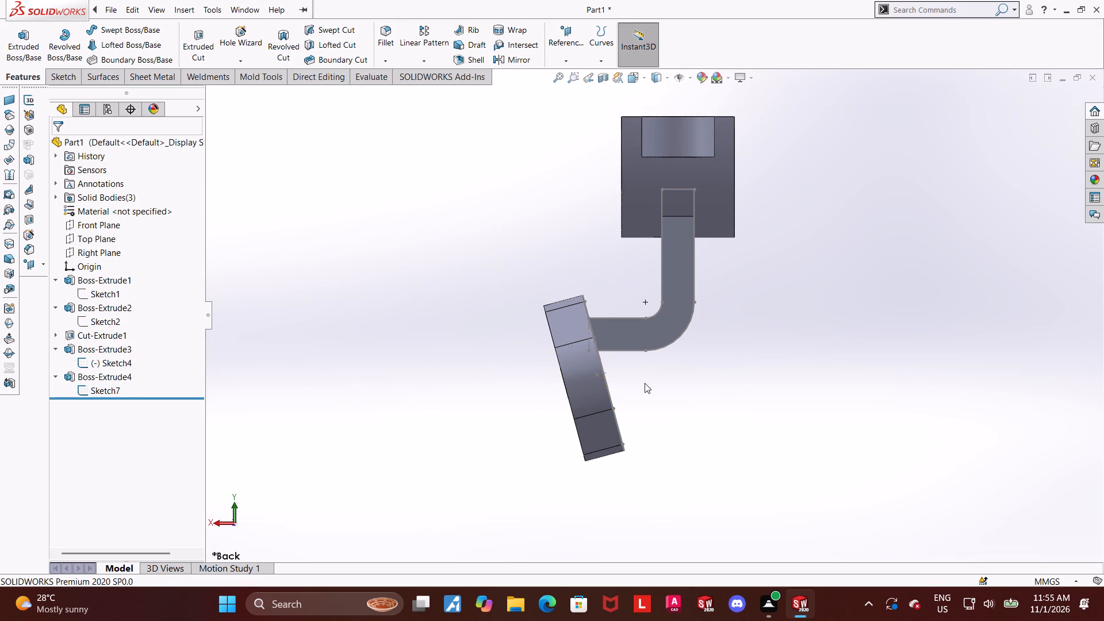
scroll(645, 381, down, 3)
click(110, 392)
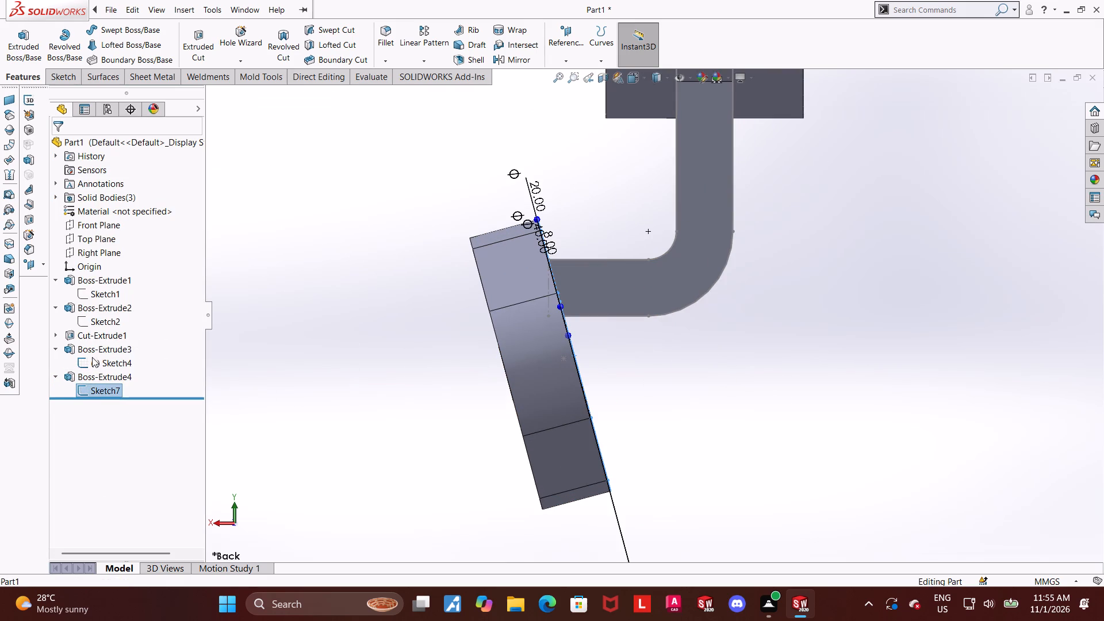
click(91, 356)
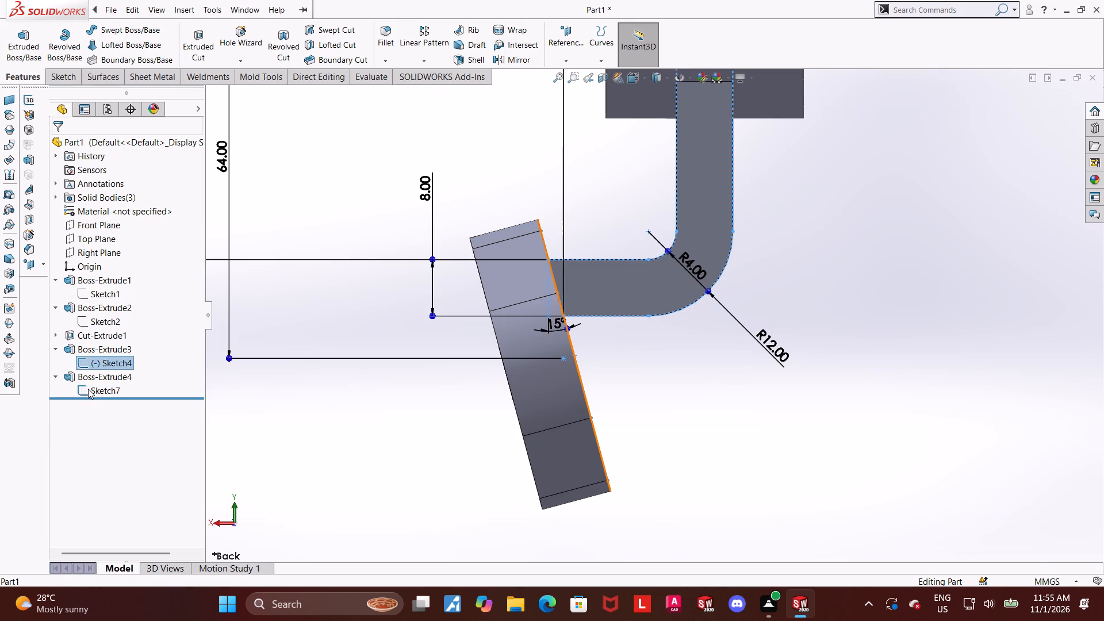
scroll(630, 355, down, 1)
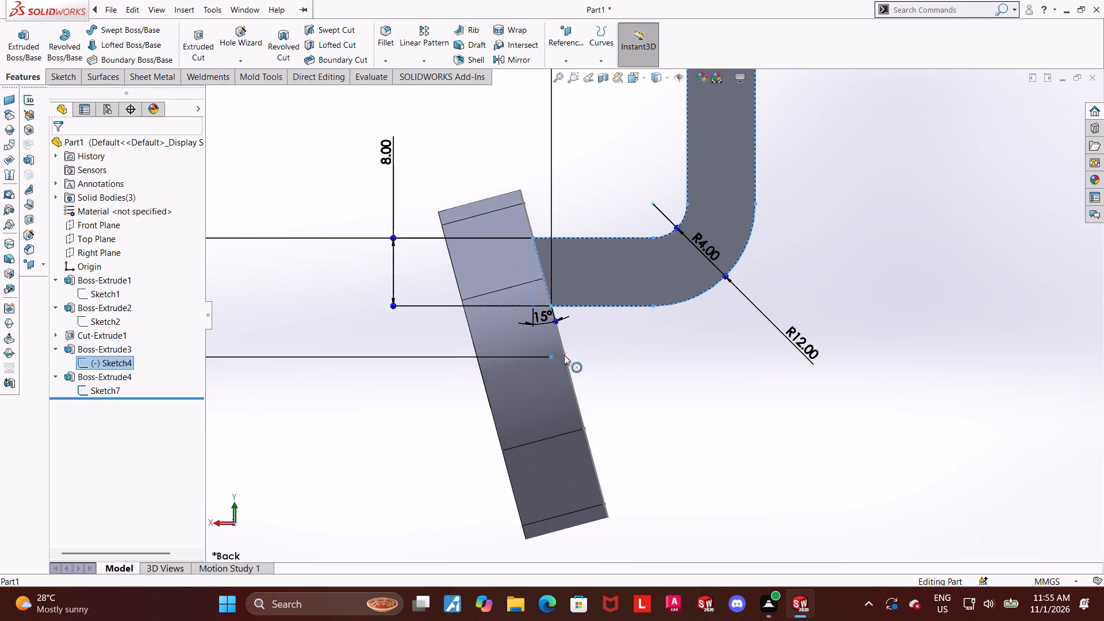
middle_drag(638, 378, 620, 370)
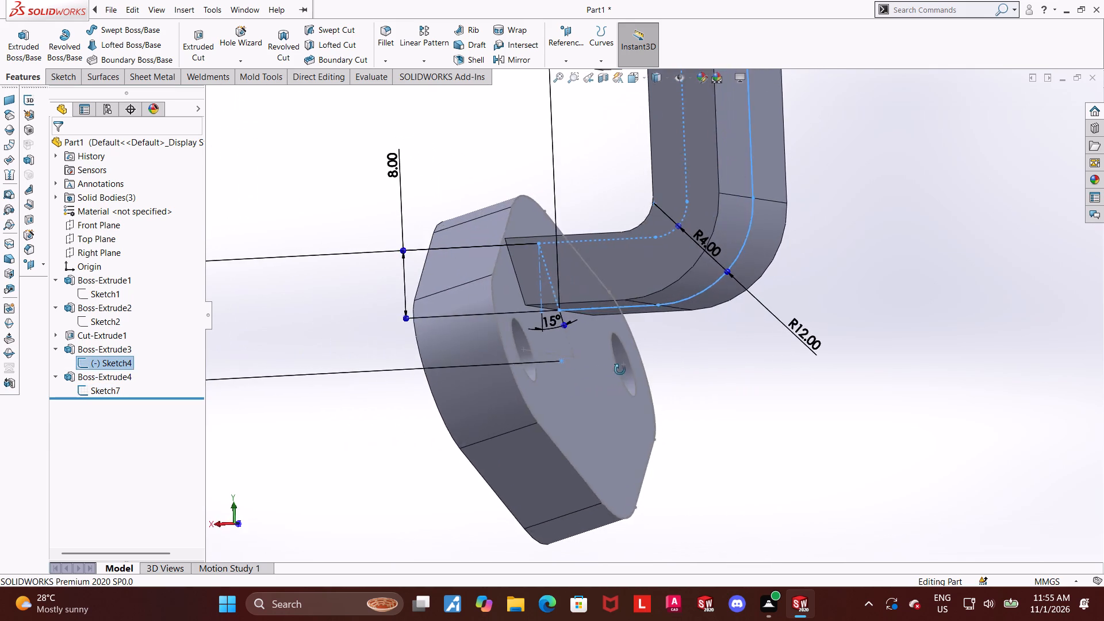
middle_drag(620, 370, 635, 390)
click(630, 75)
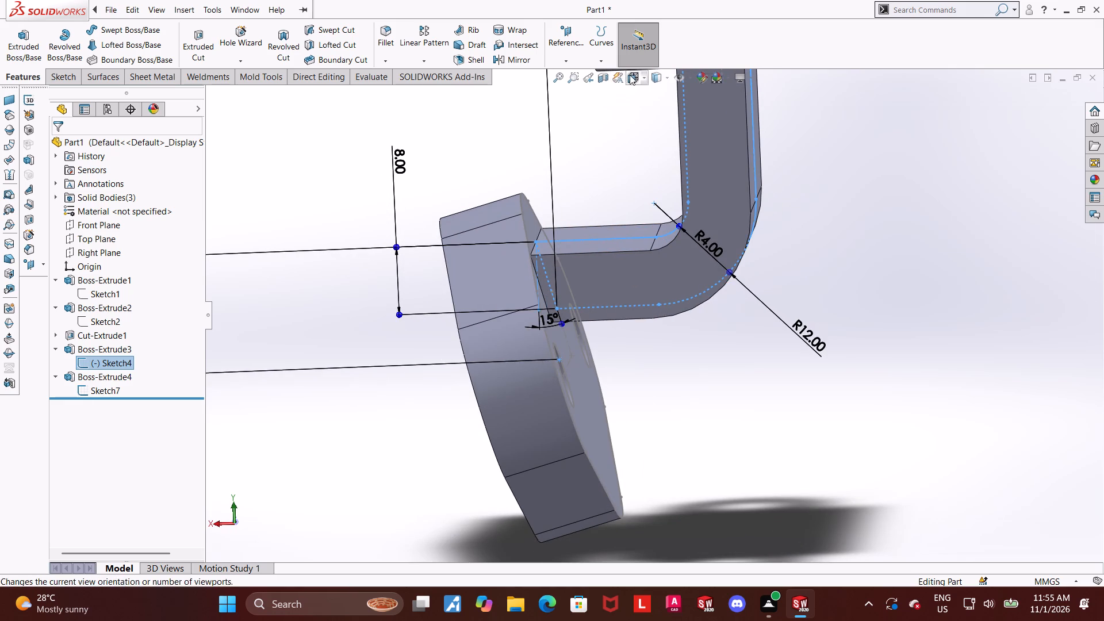
click(597, 320)
scroll(703, 412, down, 2)
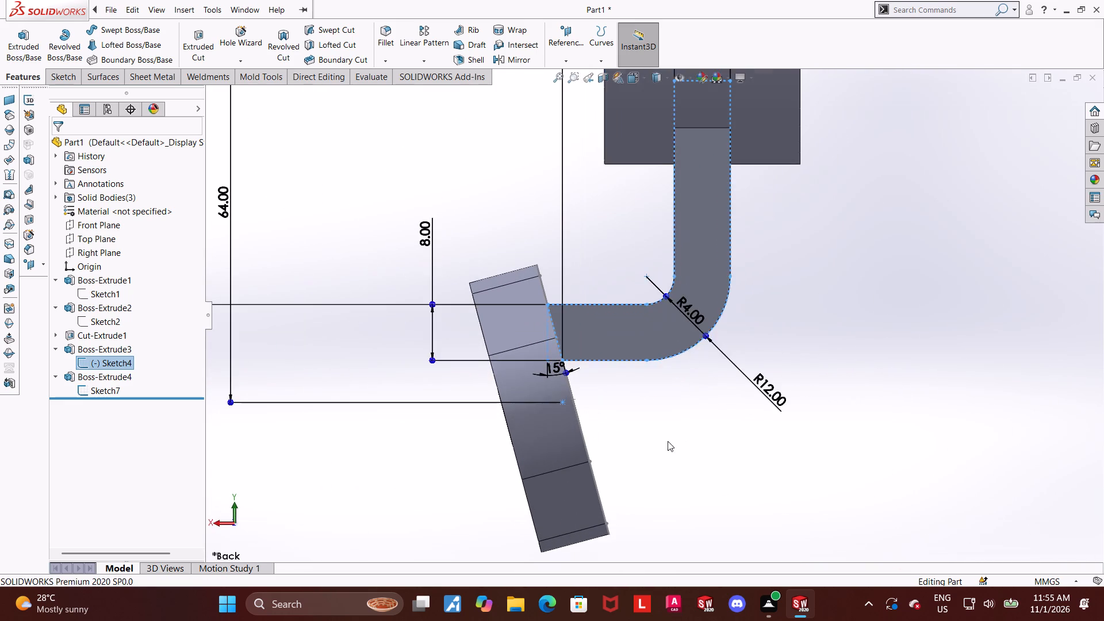
scroll(668, 441, down, 2)
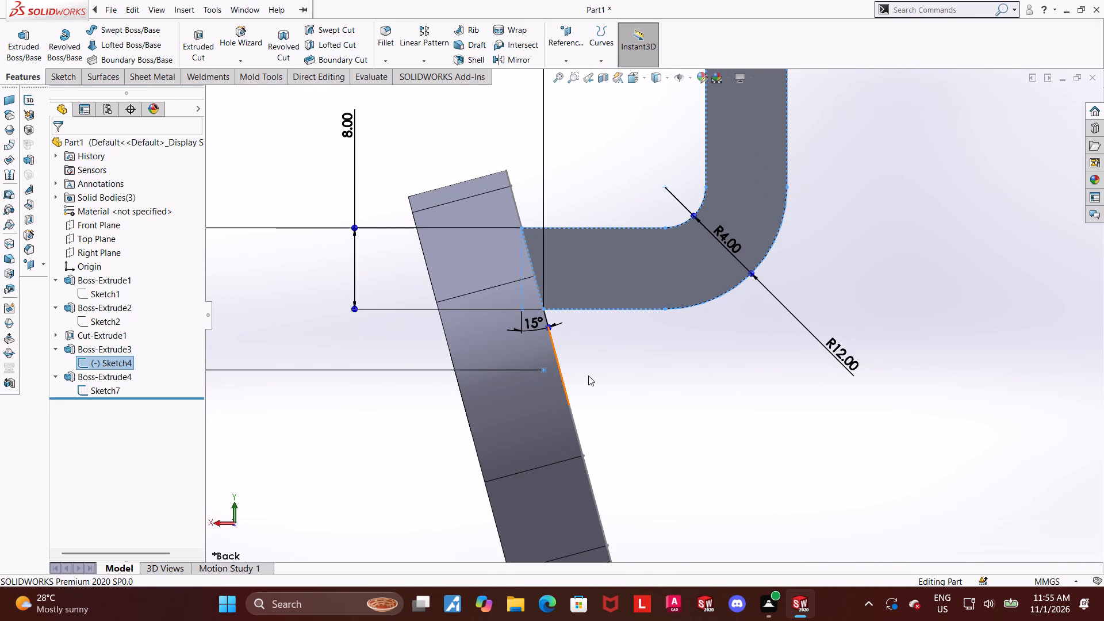
scroll(599, 367, up, 2)
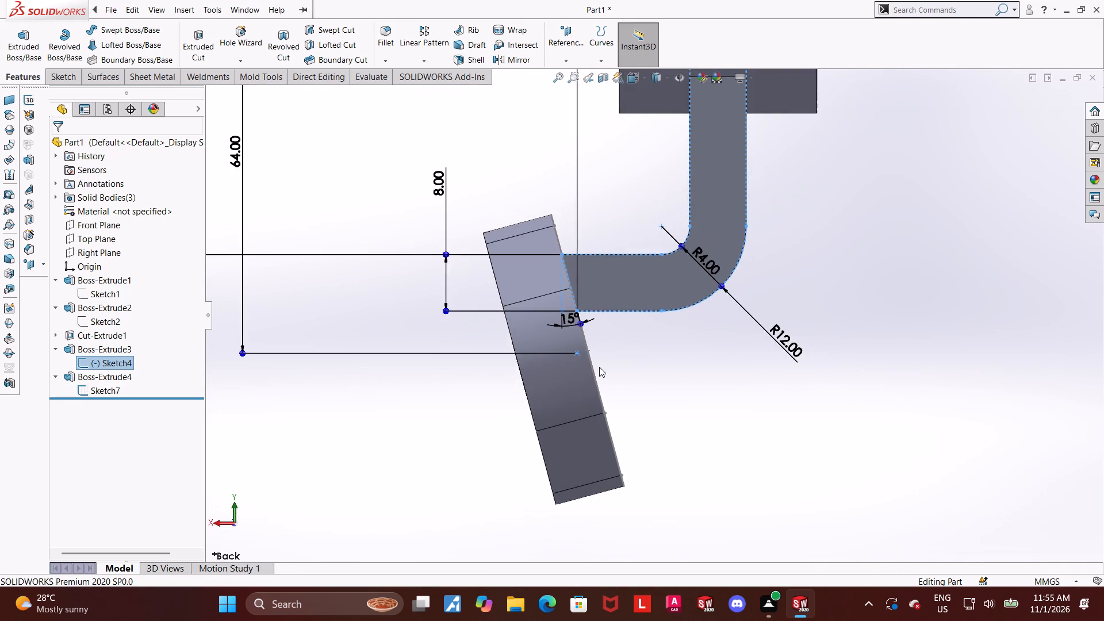
middle_drag(601, 368, 645, 371)
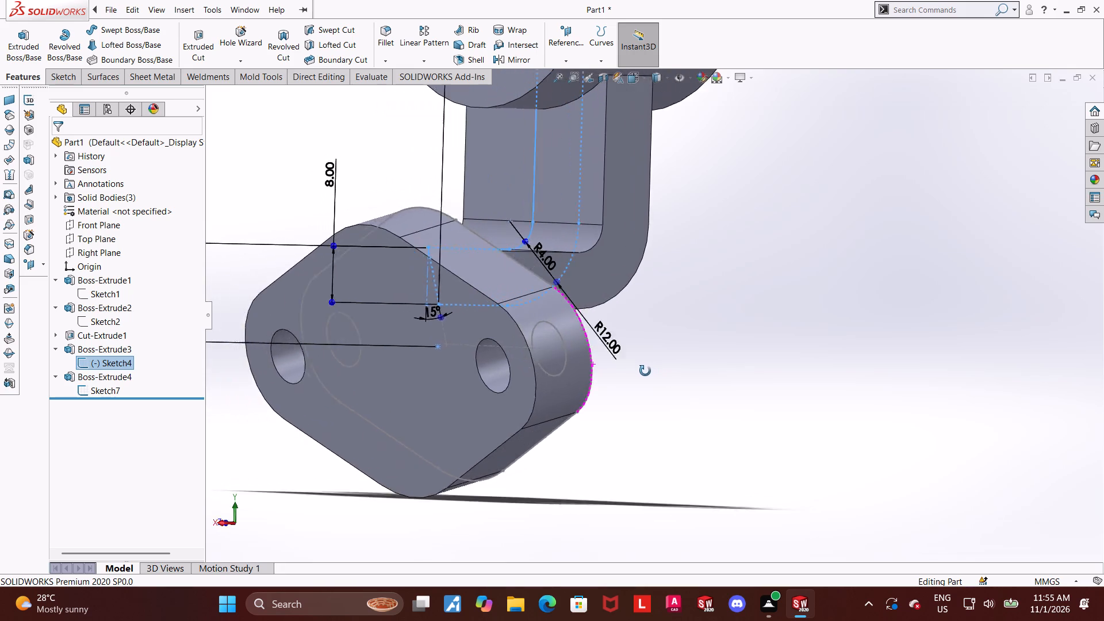
middle_drag(645, 371, 638, 402)
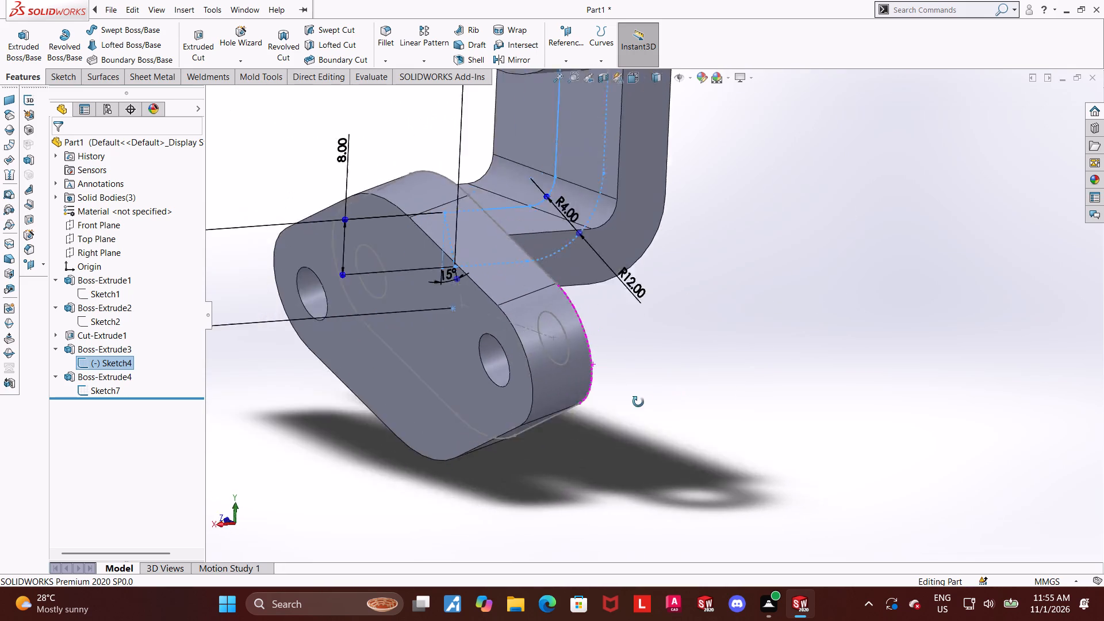
middle_drag(638, 402, 603, 375)
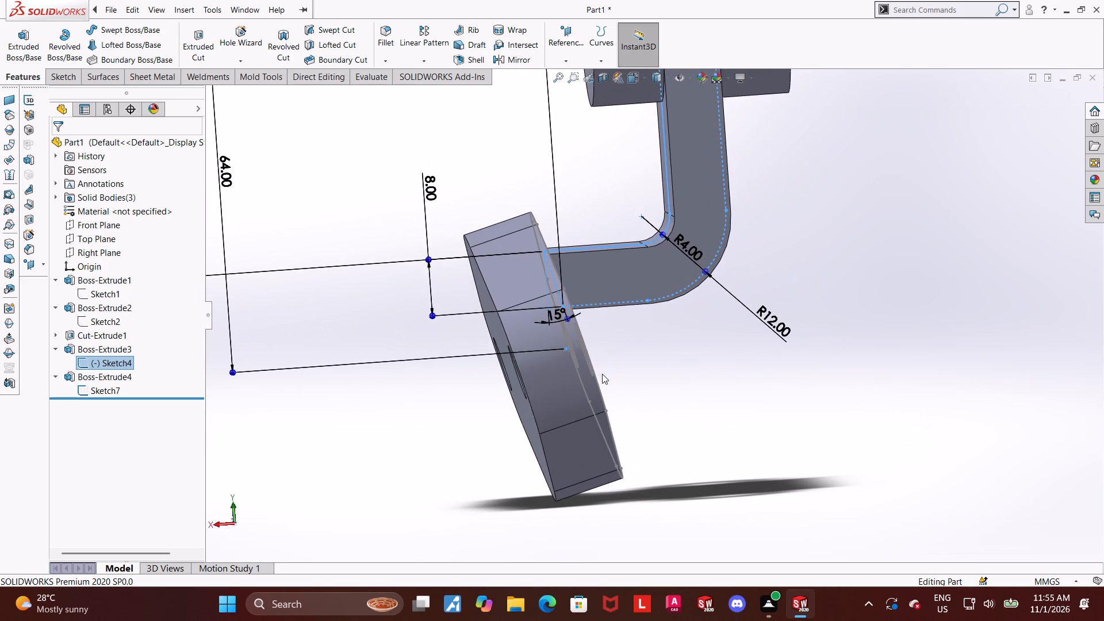
click(631, 79)
click(558, 398)
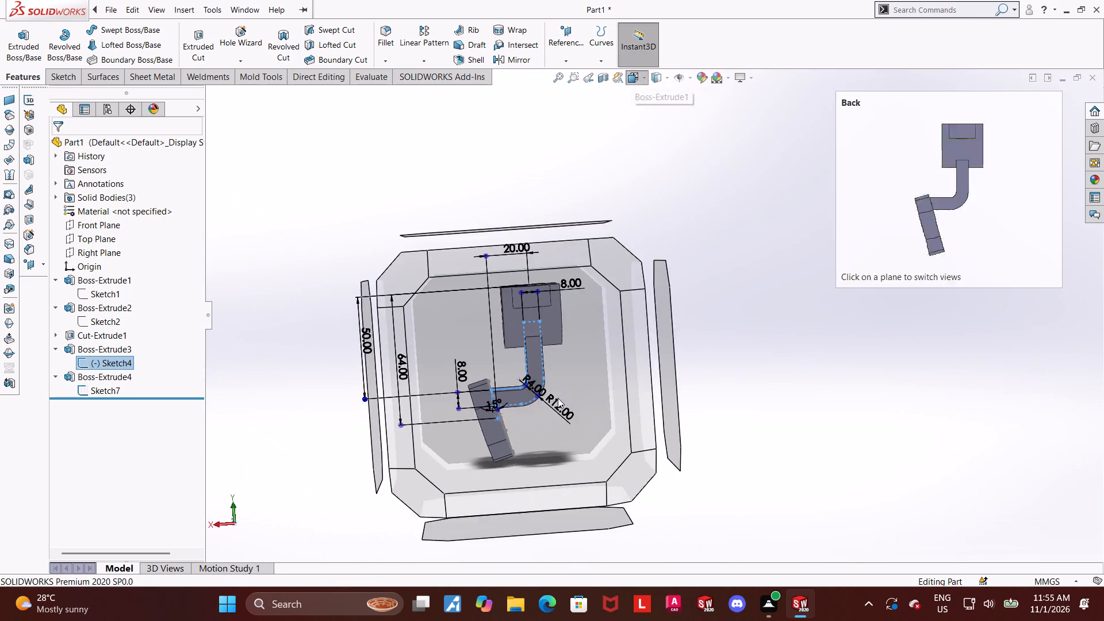
scroll(722, 462, down, 2)
scroll(554, 386, down, 3)
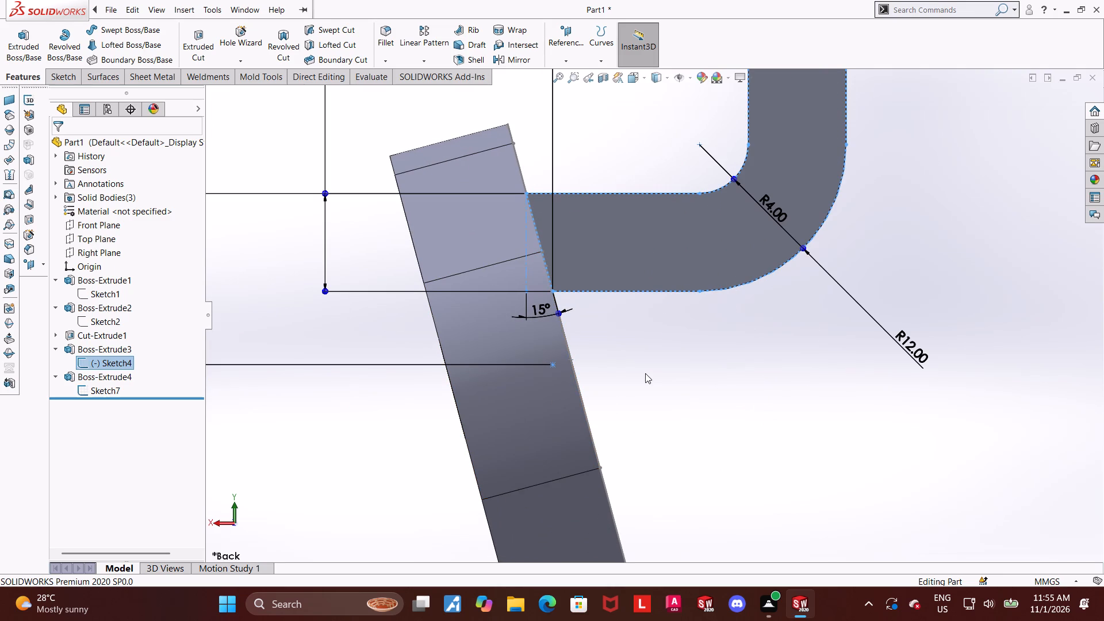
Move the arm sketch's 64 mm reference point sideways onto the edge line of the flange's arm-side face.
drag(553, 366, 576, 366)
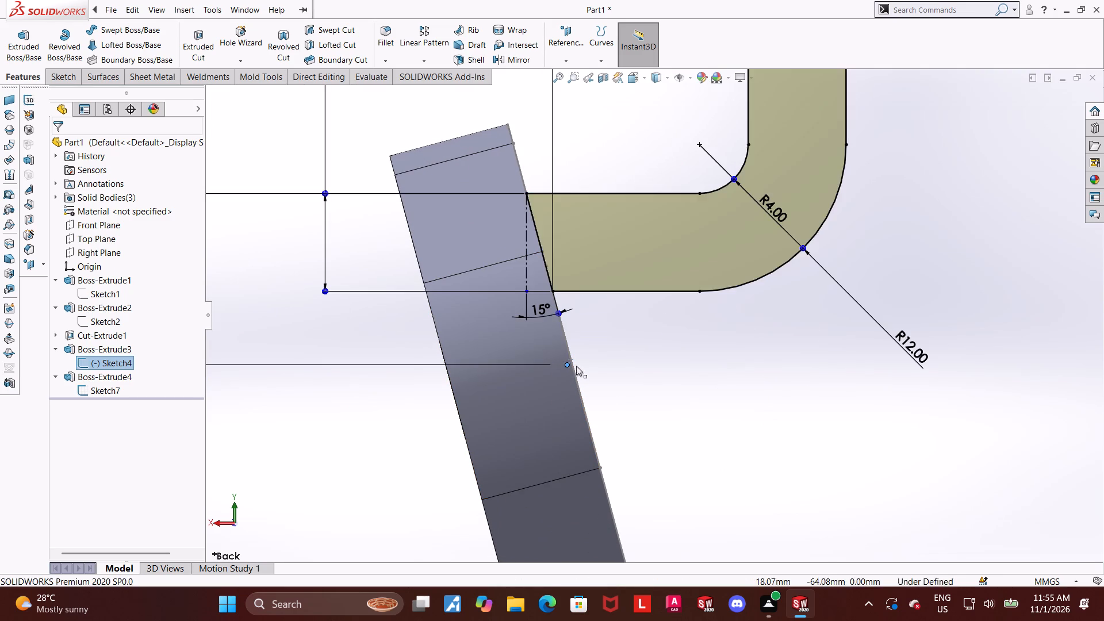
drag(576, 366, 576, 366)
click(673, 375)
scroll(661, 375, up, 4)
click(655, 365)
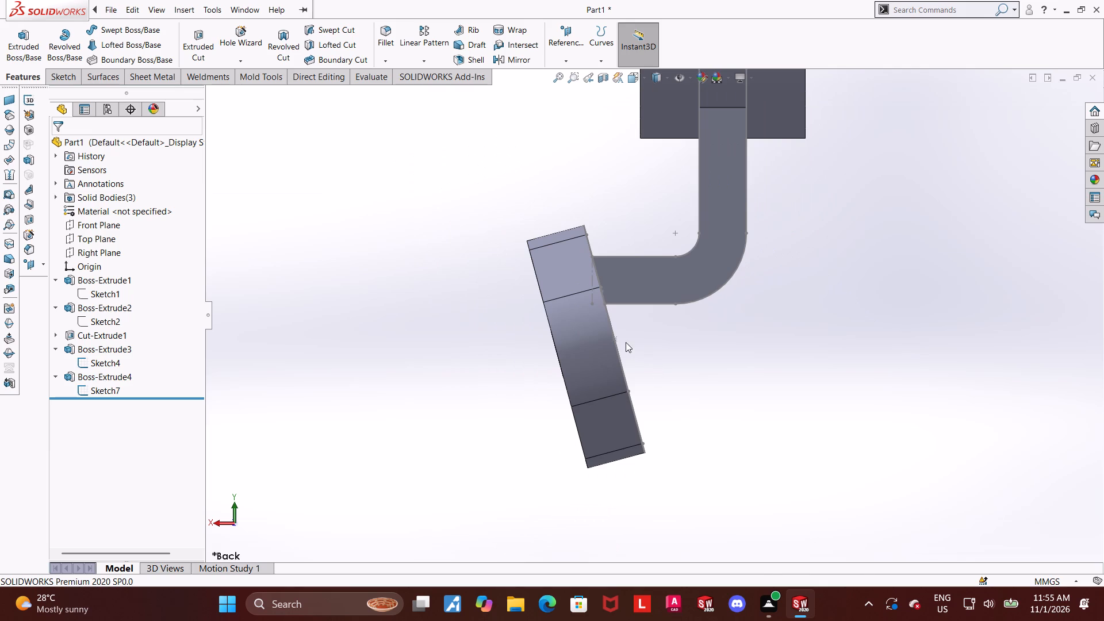
click(618, 340)
Check the reference point's position on the flange face against the arm and flange sketches and their dimensions.
click(86, 363)
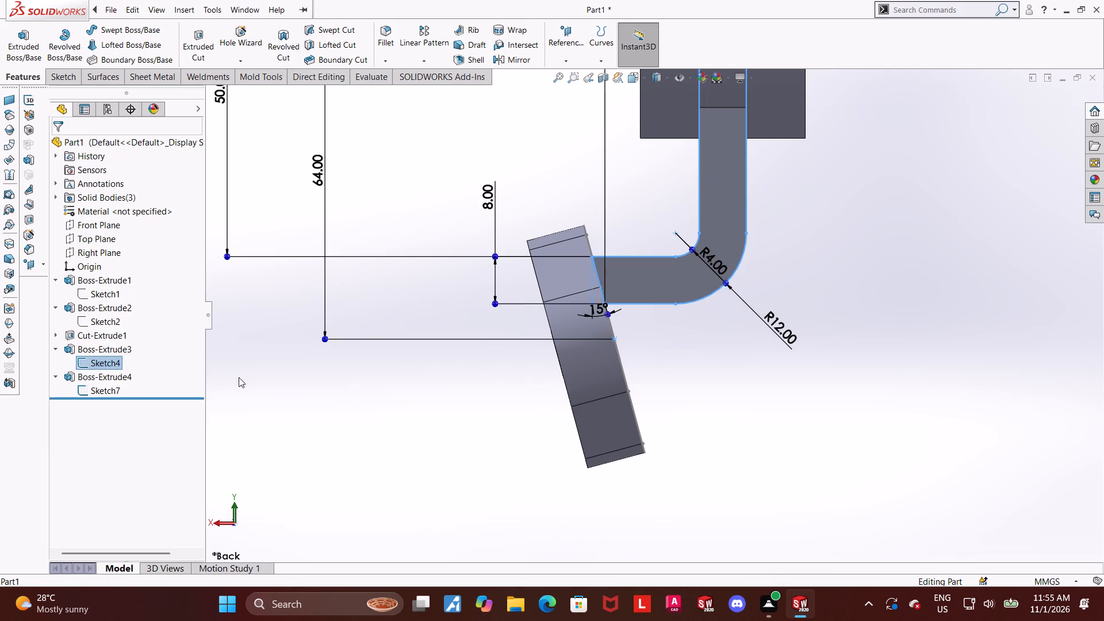
click(676, 331)
scroll(609, 348, down, 5)
drag(639, 314, 717, 313)
click(739, 342)
scroll(726, 346, up, 3)
click(681, 325)
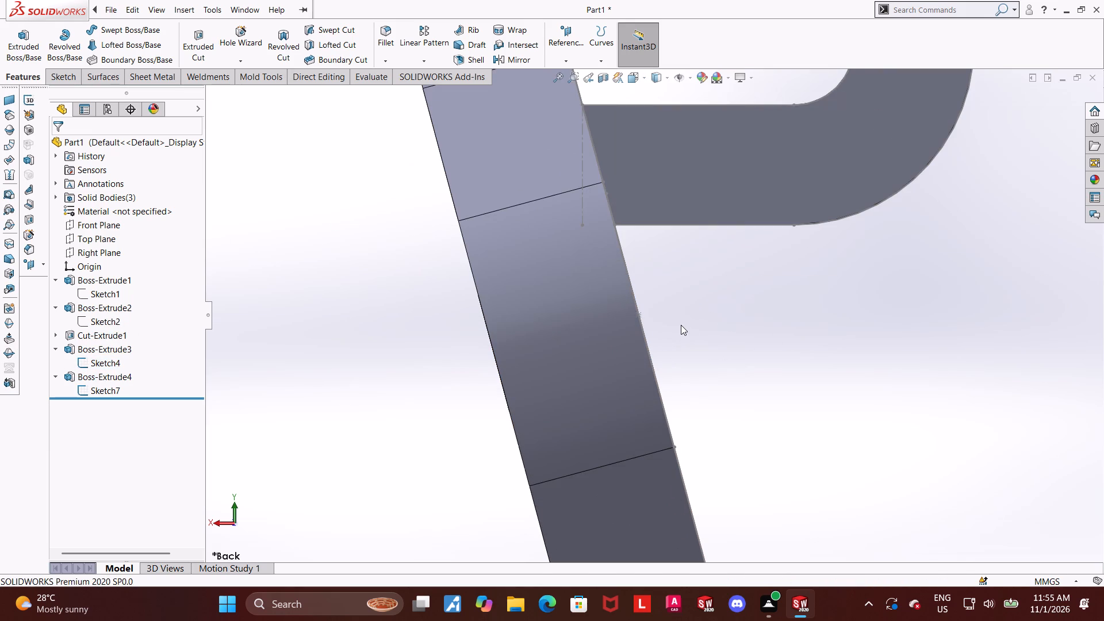
scroll(681, 325, up, 5)
scroll(664, 320, down, 4)
click(628, 308)
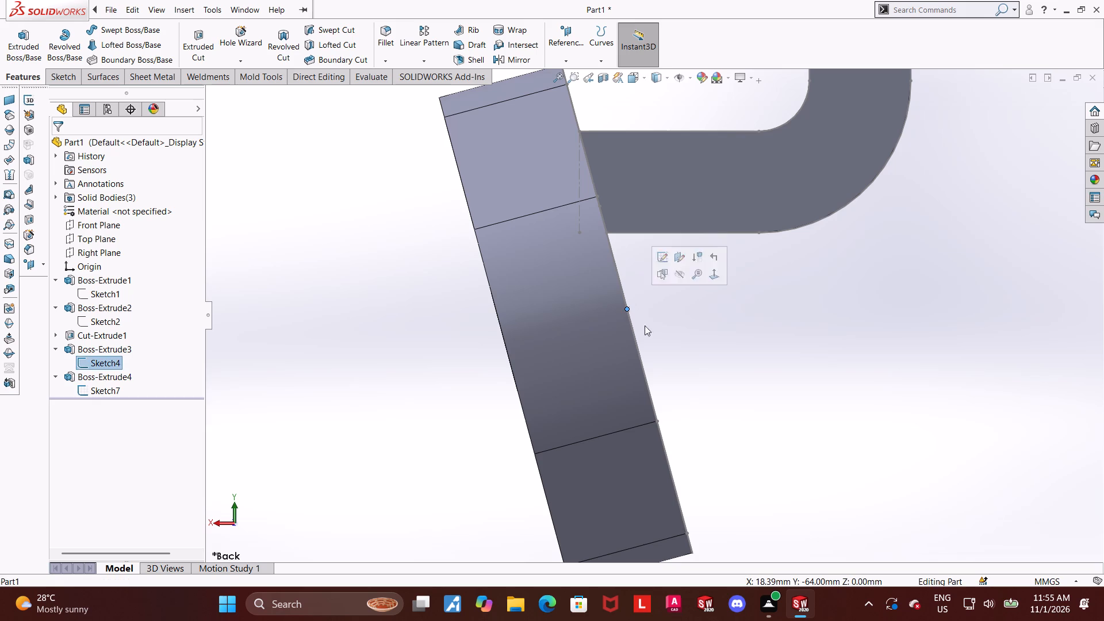
click(699, 346)
scroll(699, 347, up, 5)
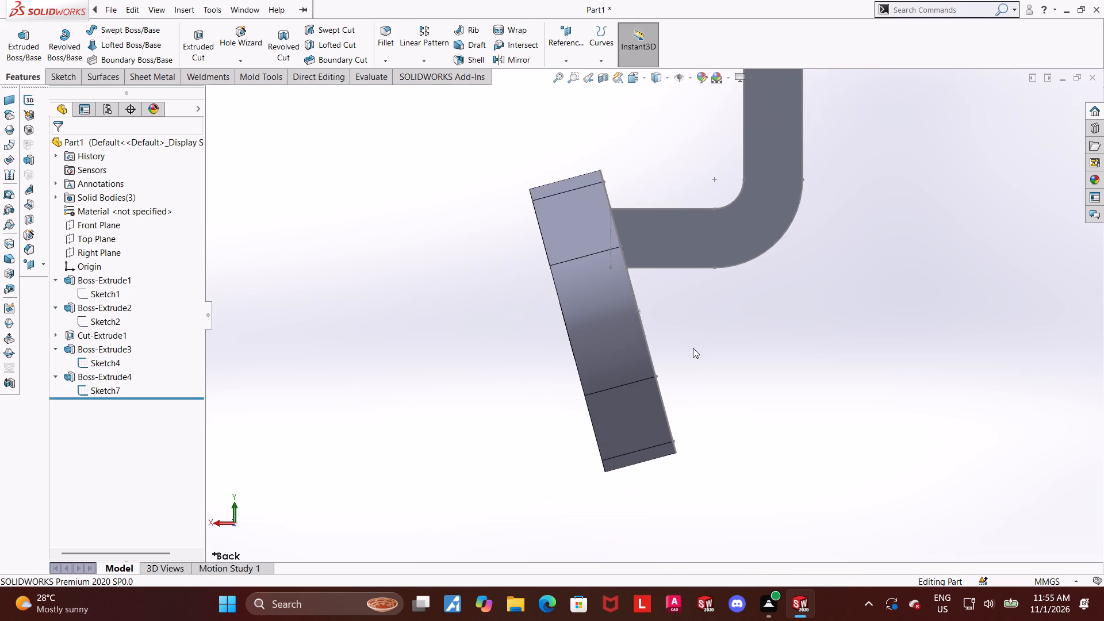
click(98, 363)
click(101, 394)
scroll(686, 331, down, 4)
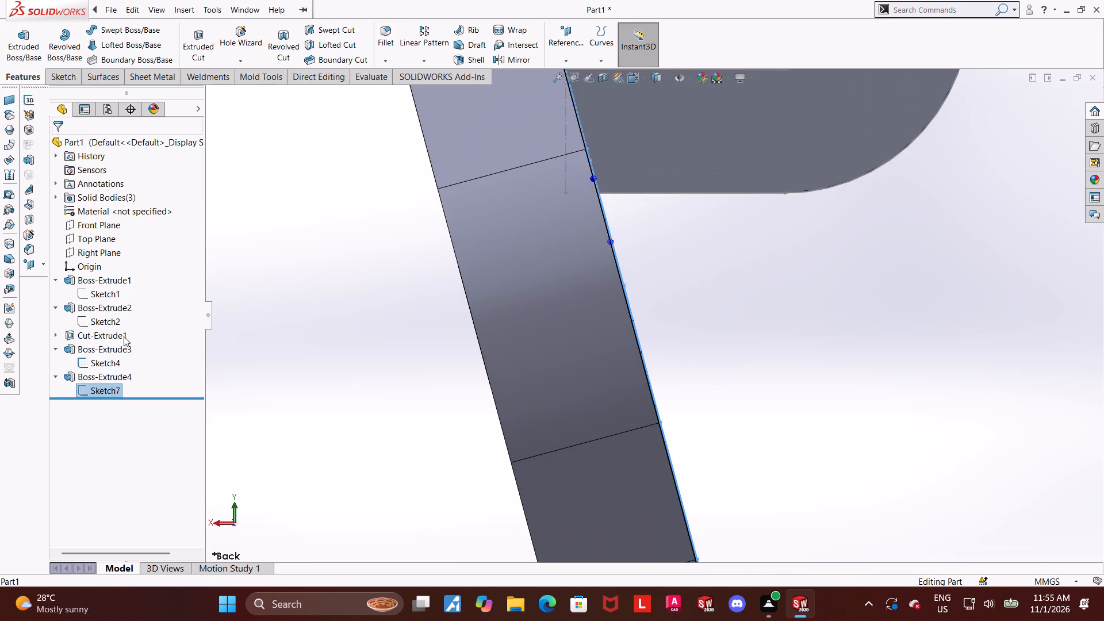
click(117, 367)
scroll(692, 308, down, 1)
scroll(676, 300, up, 10)
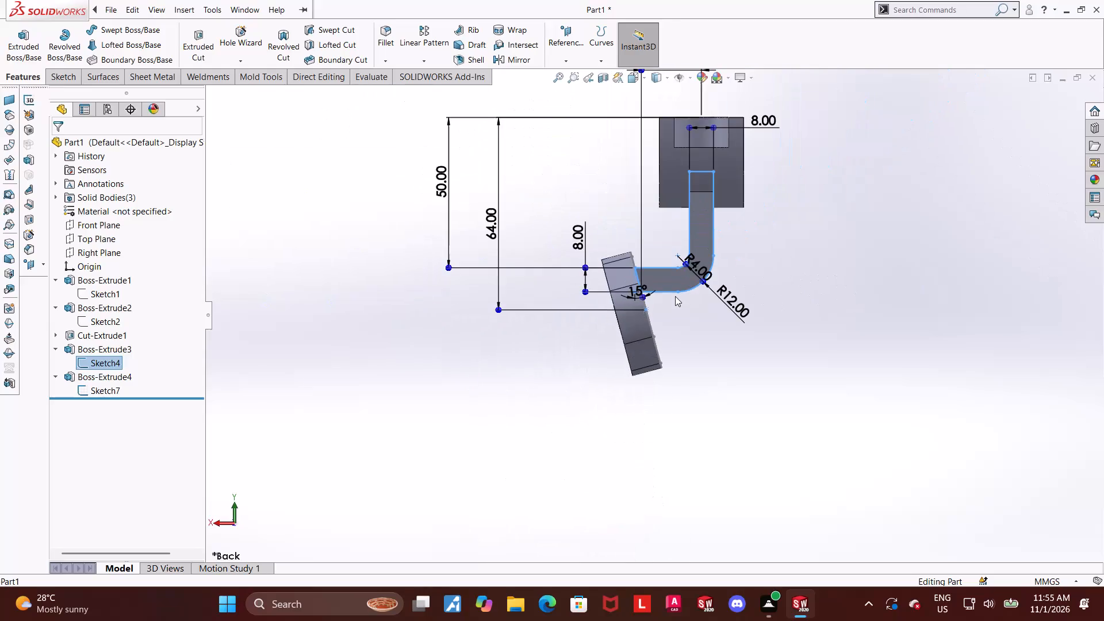
scroll(689, 228, down, 2)
scroll(615, 309, down, 1)
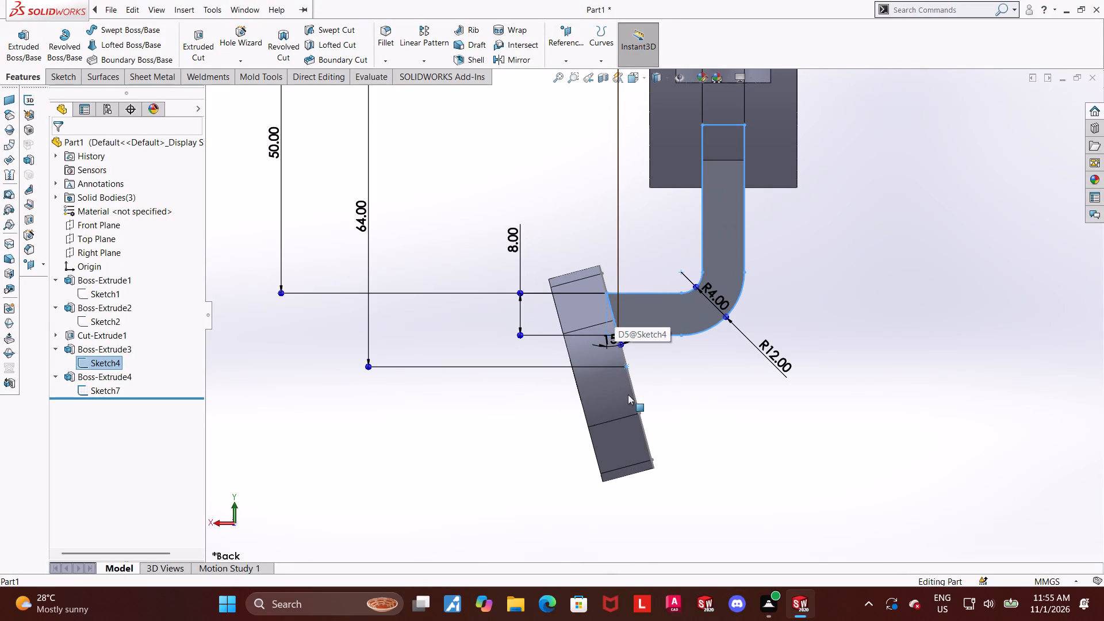
scroll(631, 377, down, 1)
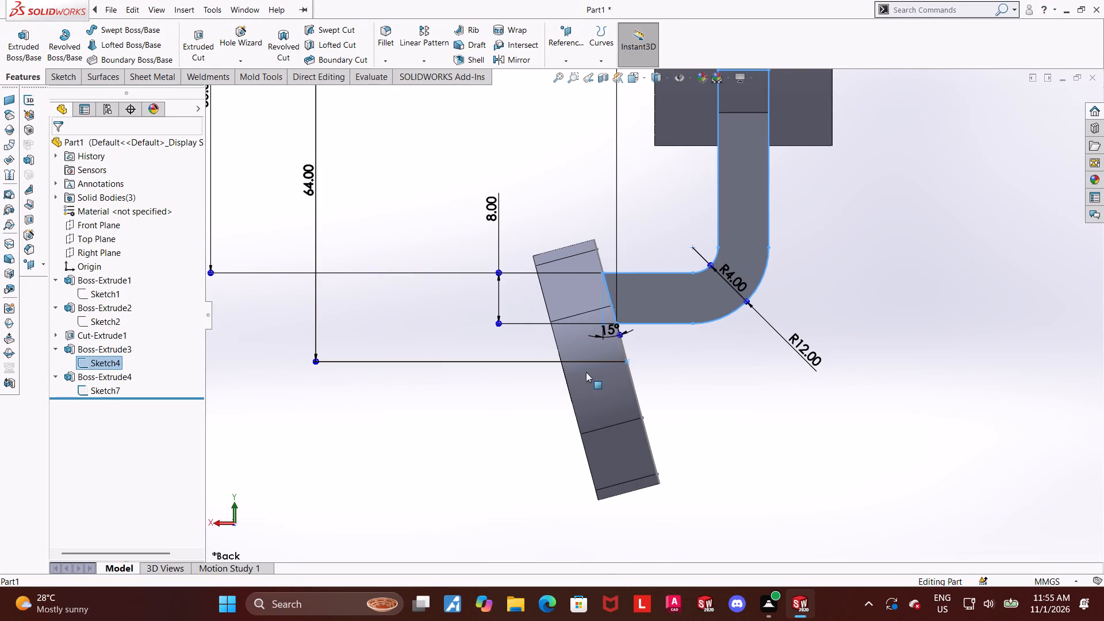
scroll(697, 339, down, 1)
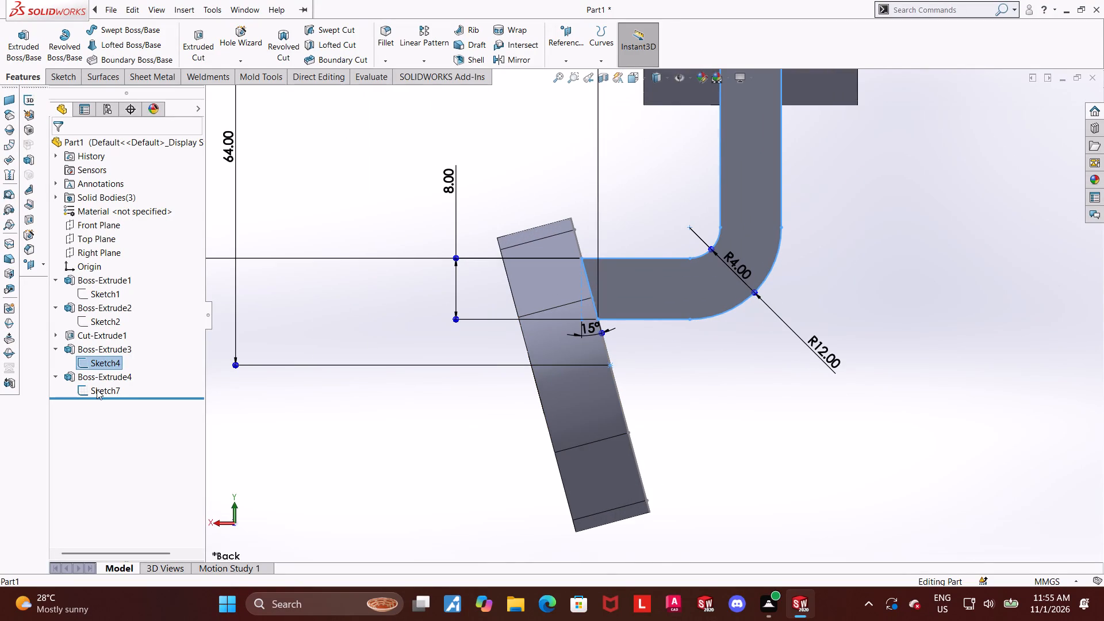
Start a sketch on the Front Plane and draw a sloped construction line from the reference point across the flange's thickness.
click(101, 228)
click(109, 209)
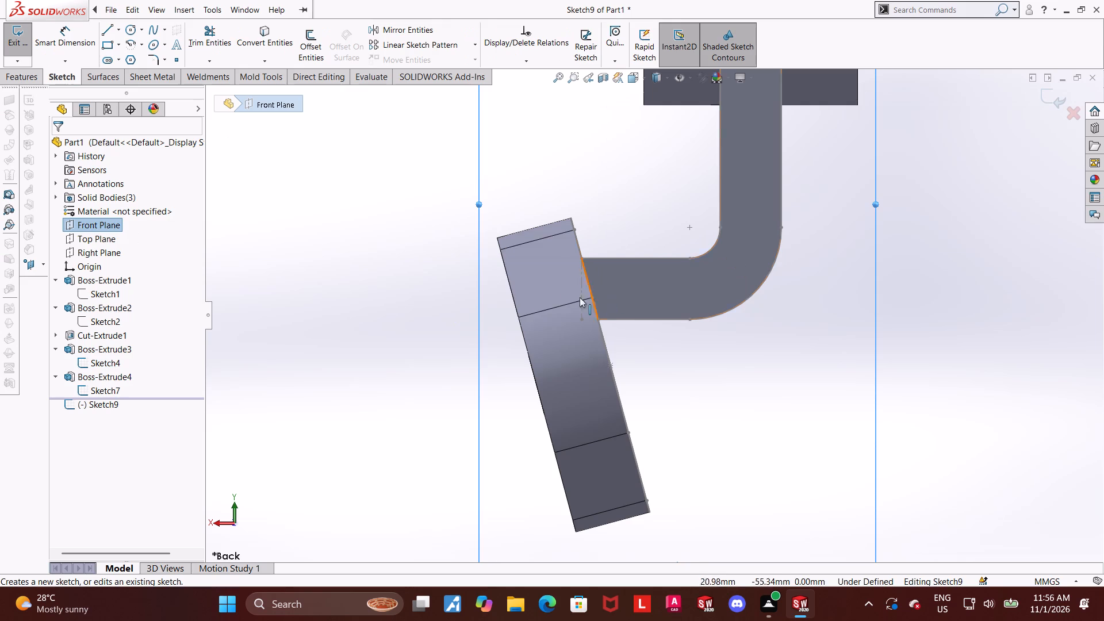
click(118, 29)
click(121, 55)
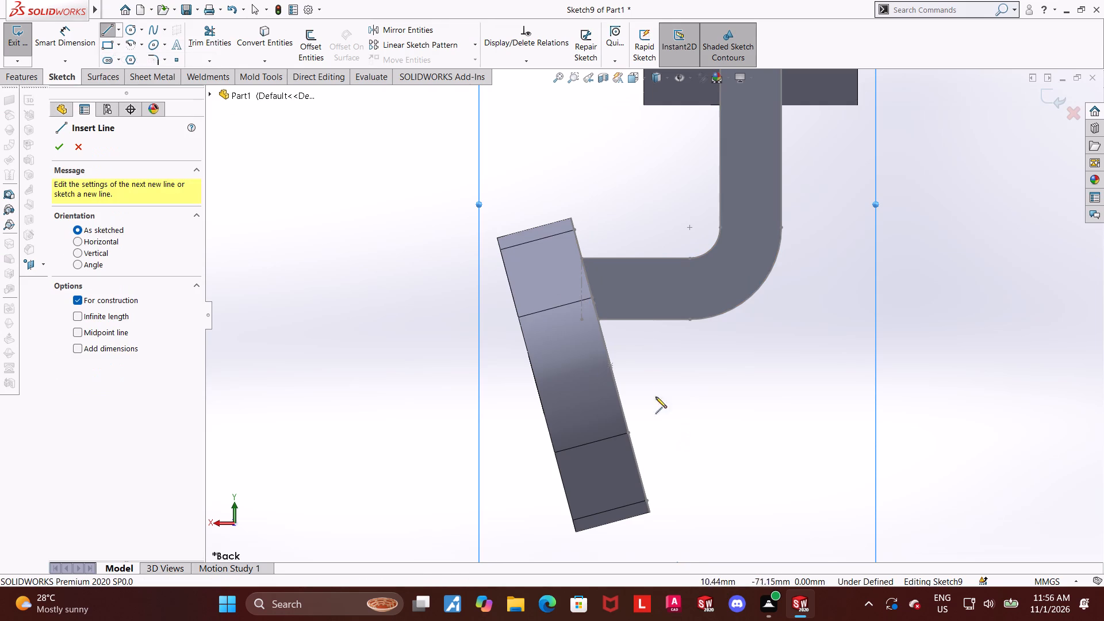
click(609, 365)
click(498, 397)
key(Escape)
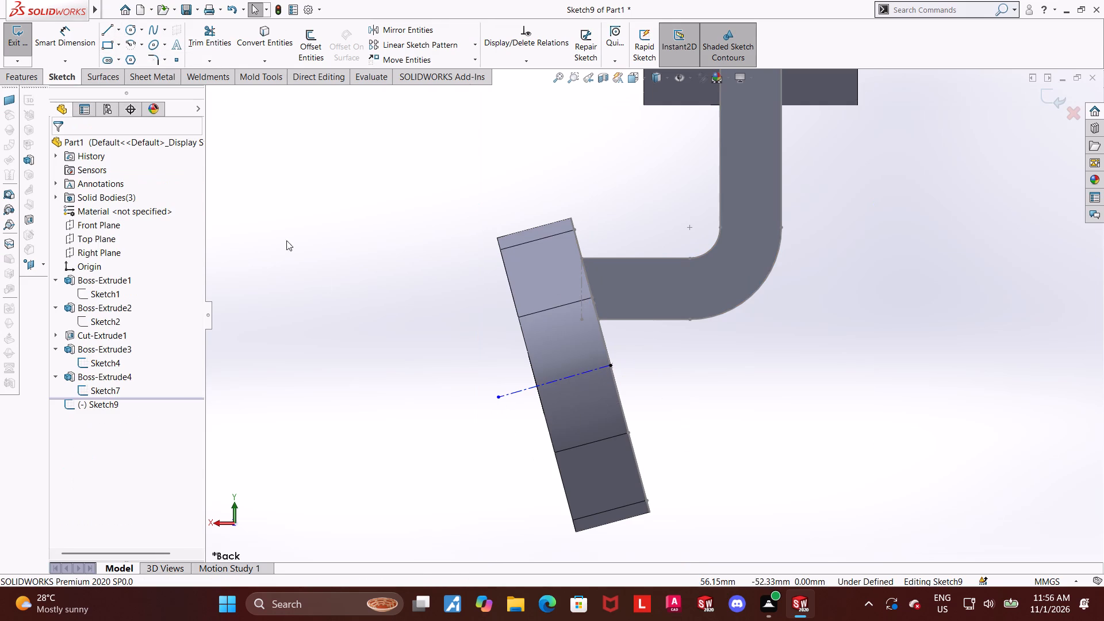
key(Escape)
Draw a horizontal construction line from the same reference point, ending beyond the flange's outer face.
click(118, 26)
click(136, 64)
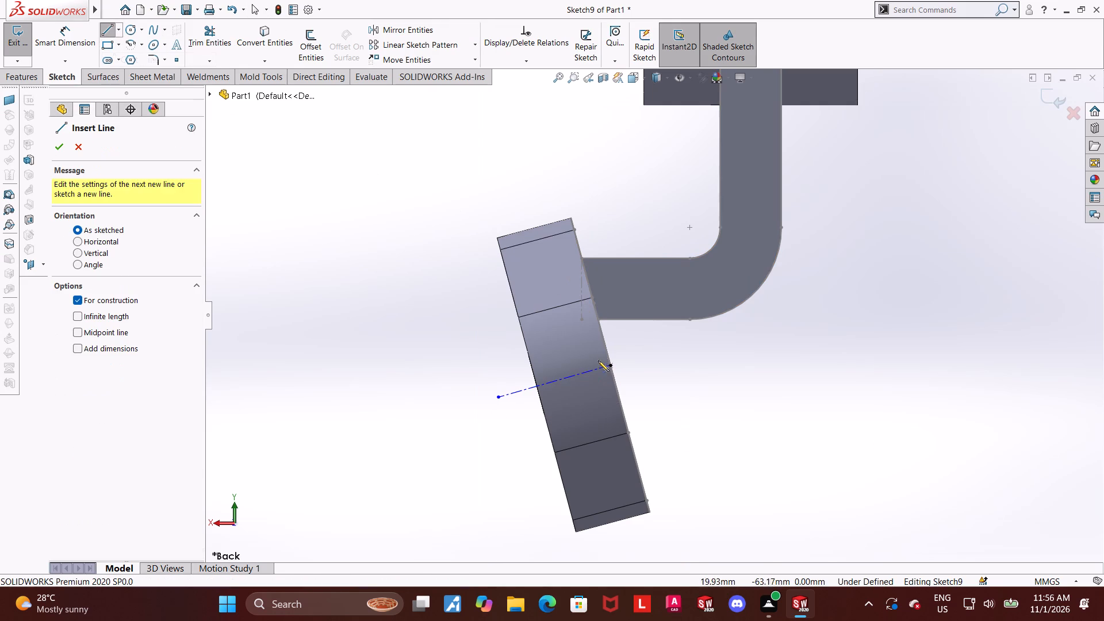
click(611, 365)
click(495, 369)
key(Escape)
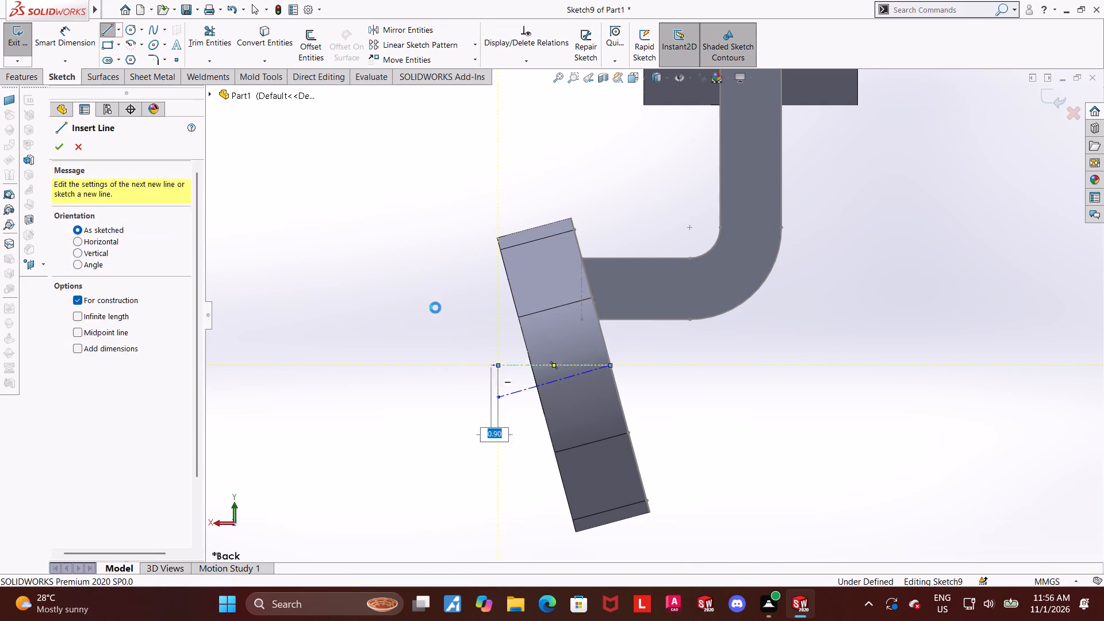
key(Escape)
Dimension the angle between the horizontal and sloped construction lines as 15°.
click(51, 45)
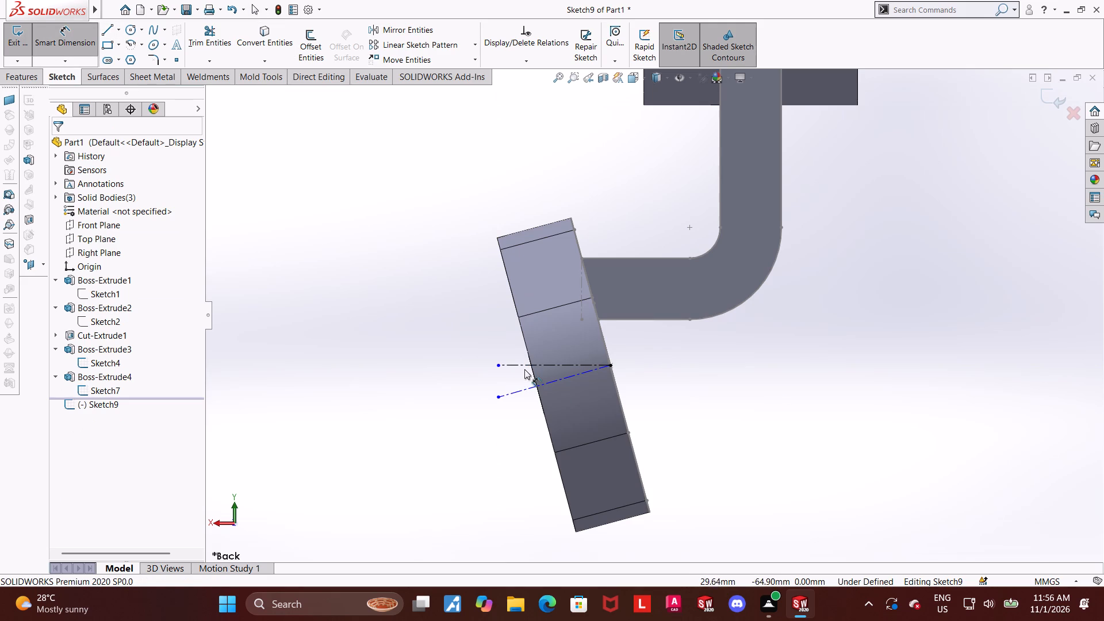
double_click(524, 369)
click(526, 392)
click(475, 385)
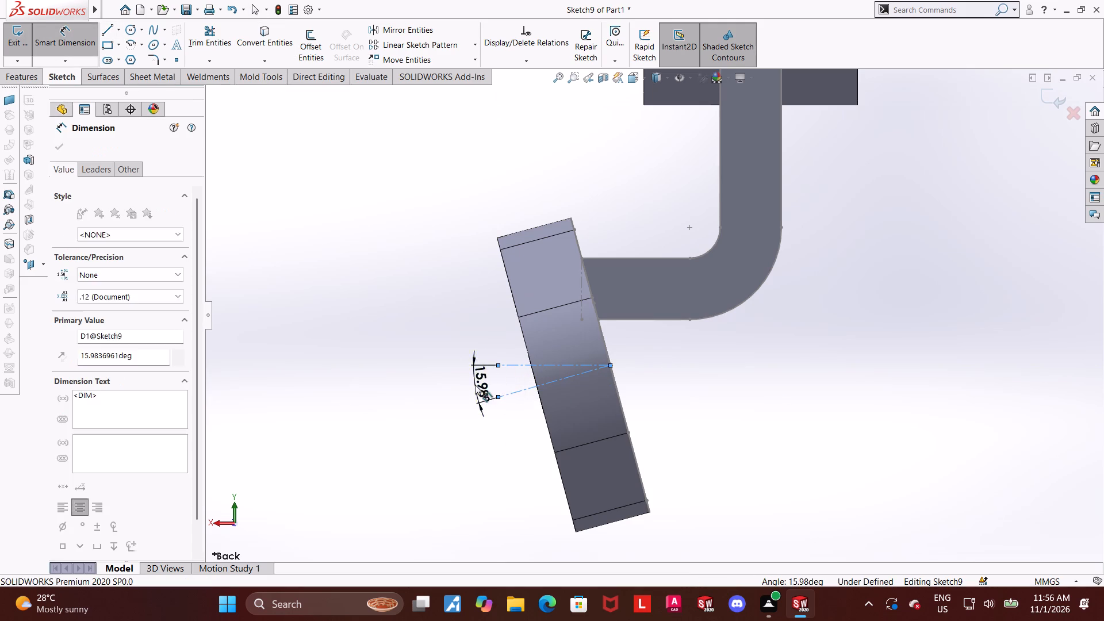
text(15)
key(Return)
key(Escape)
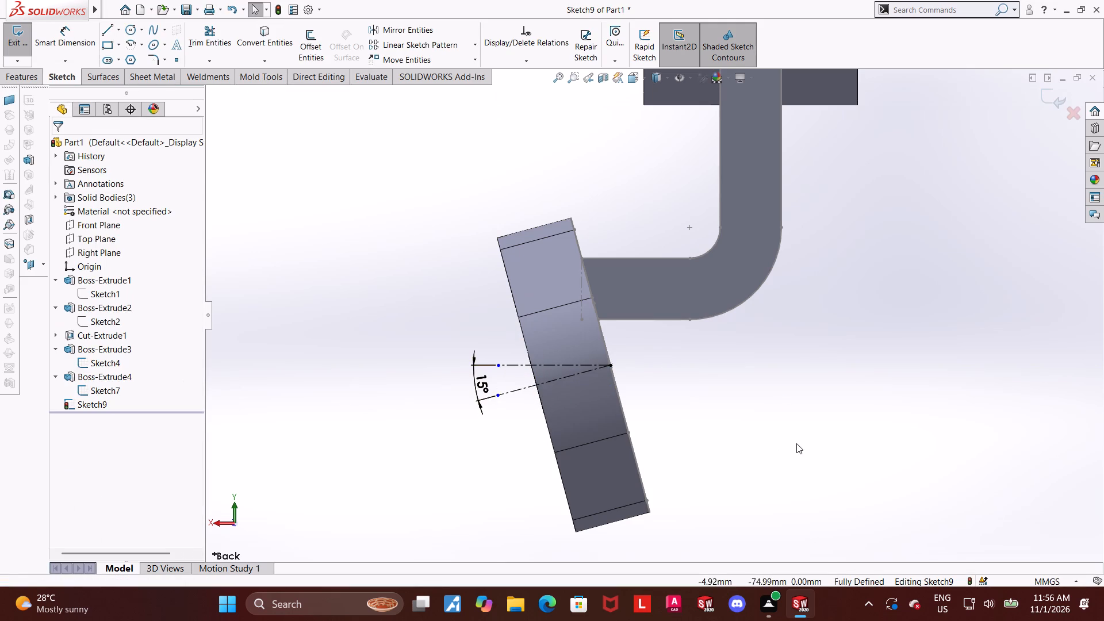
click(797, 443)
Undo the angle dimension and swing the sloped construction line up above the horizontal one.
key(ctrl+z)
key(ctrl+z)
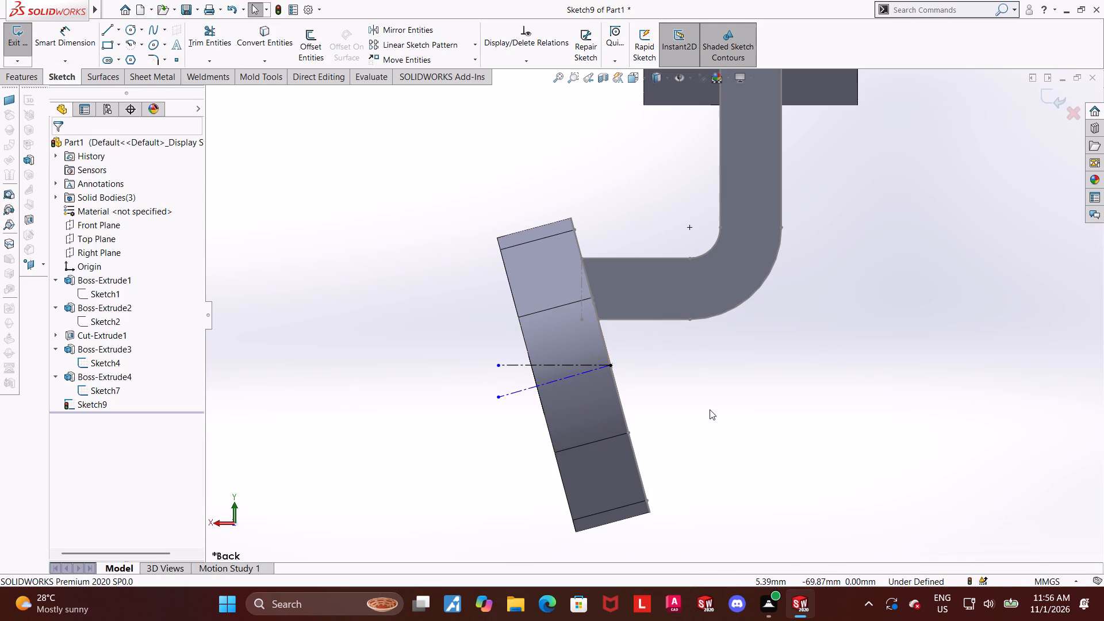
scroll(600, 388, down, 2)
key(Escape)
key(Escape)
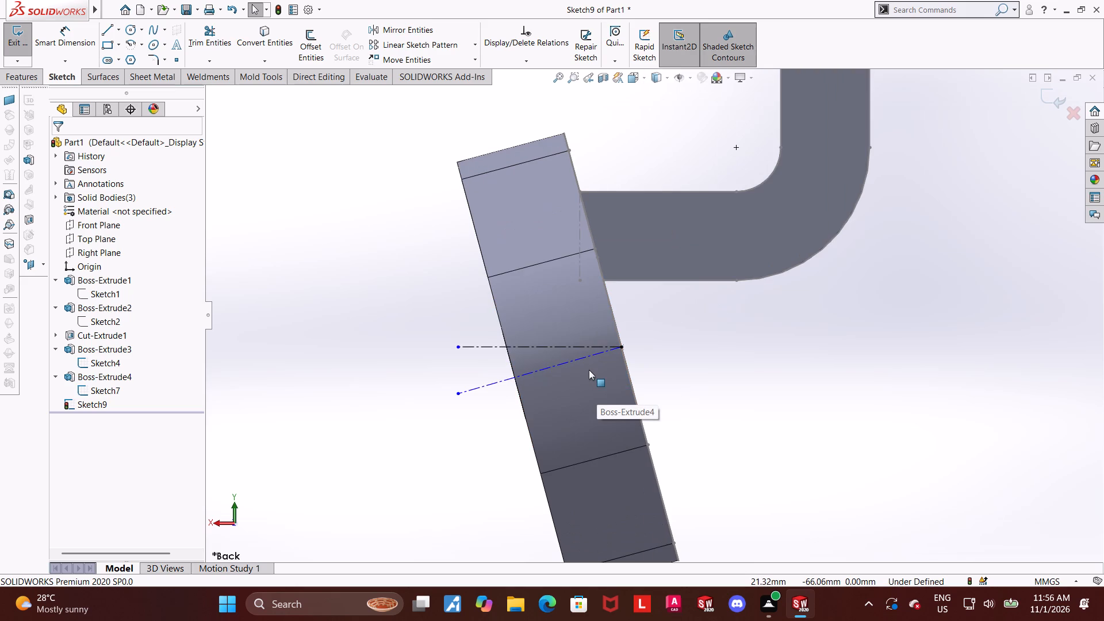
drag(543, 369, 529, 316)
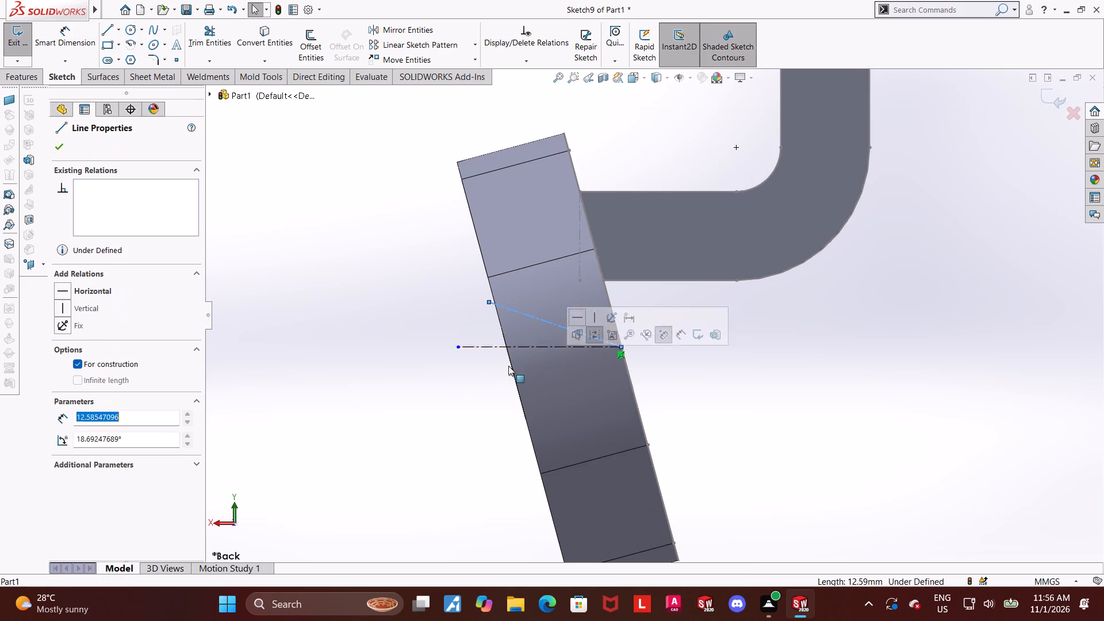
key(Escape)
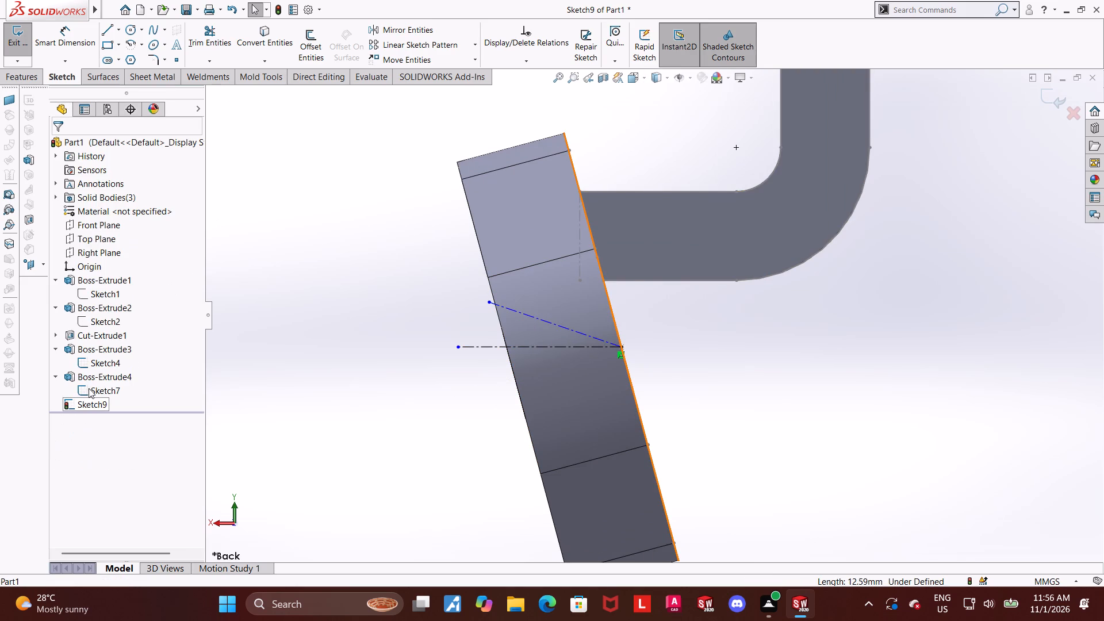
Examine the construction lines against the arm and flange sketches and the flange from an angled view.
click(89, 392)
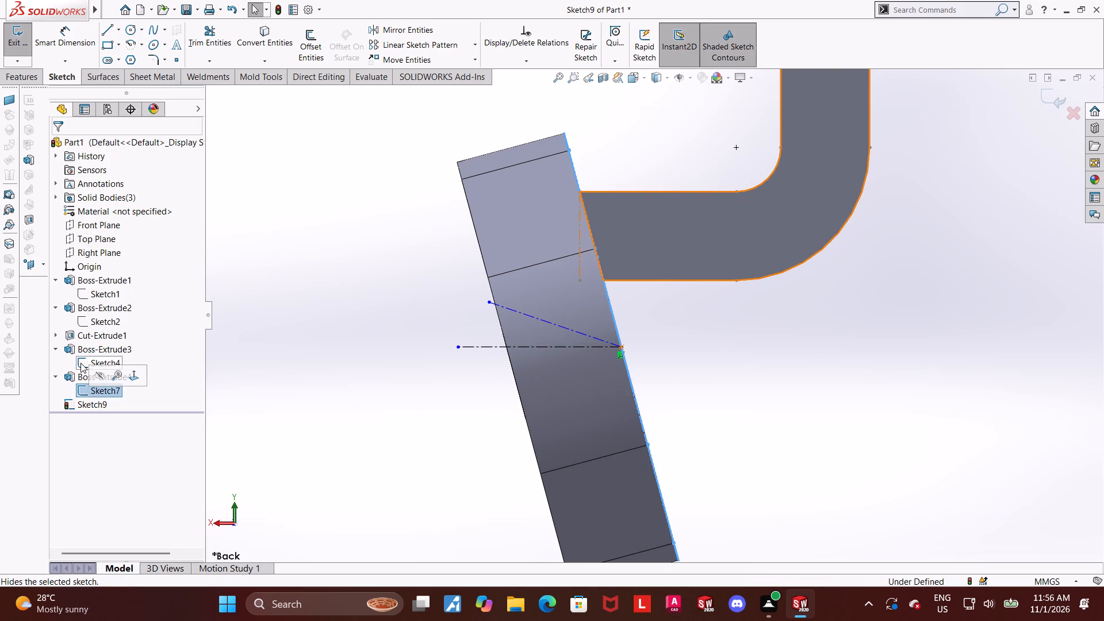
click(80, 363)
click(86, 388)
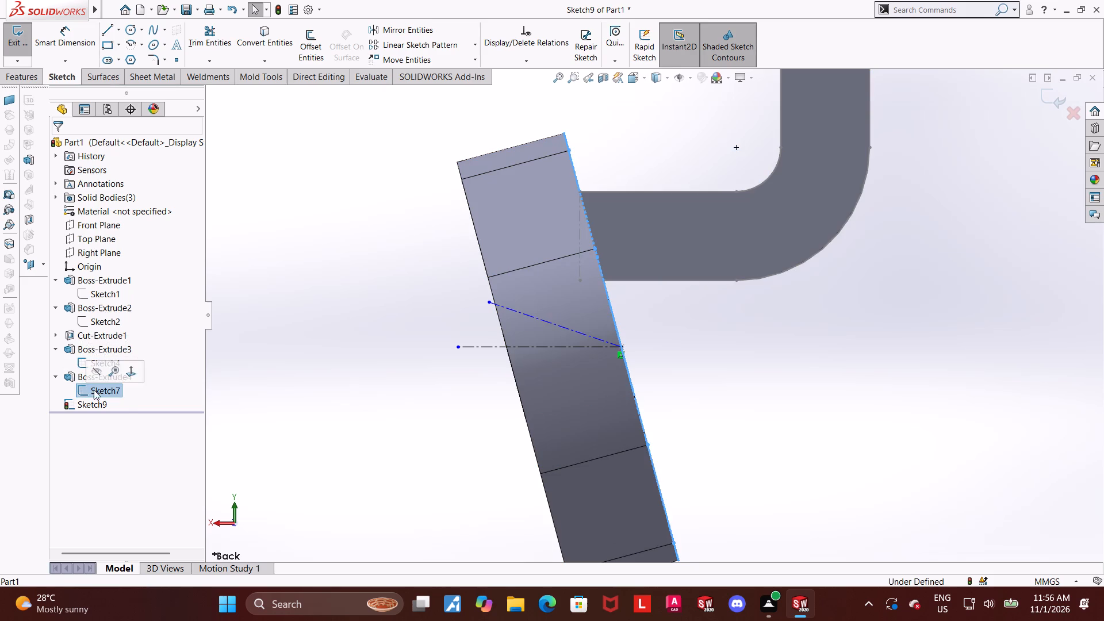
click(227, 402)
middle_drag(544, 362, 572, 365)
scroll(586, 369, up, 2)
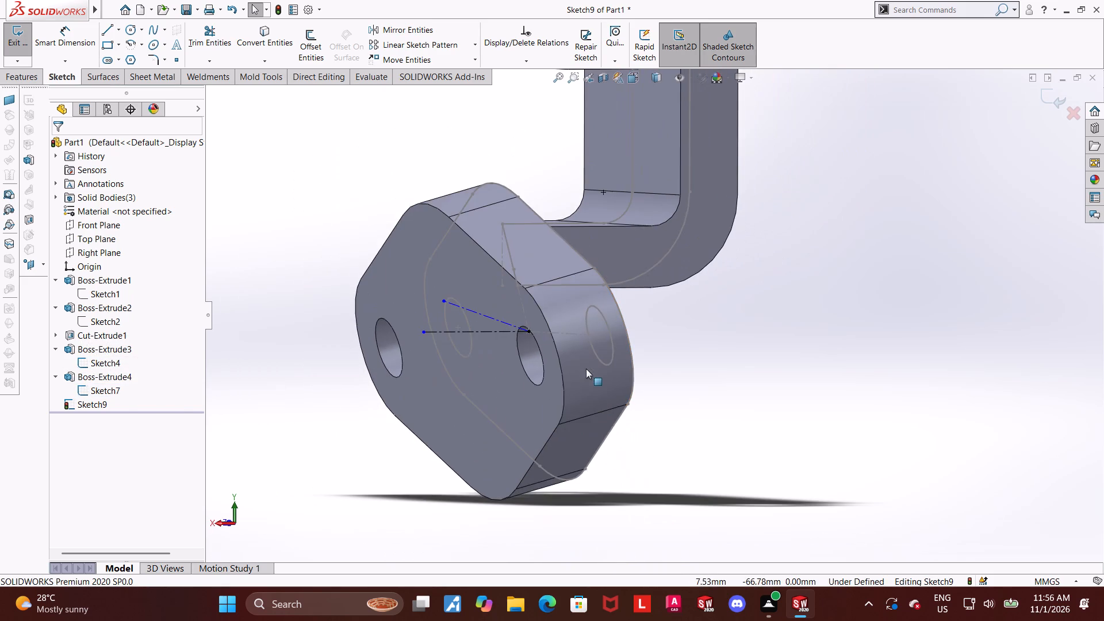
middle_drag(677, 352, 706, 339)
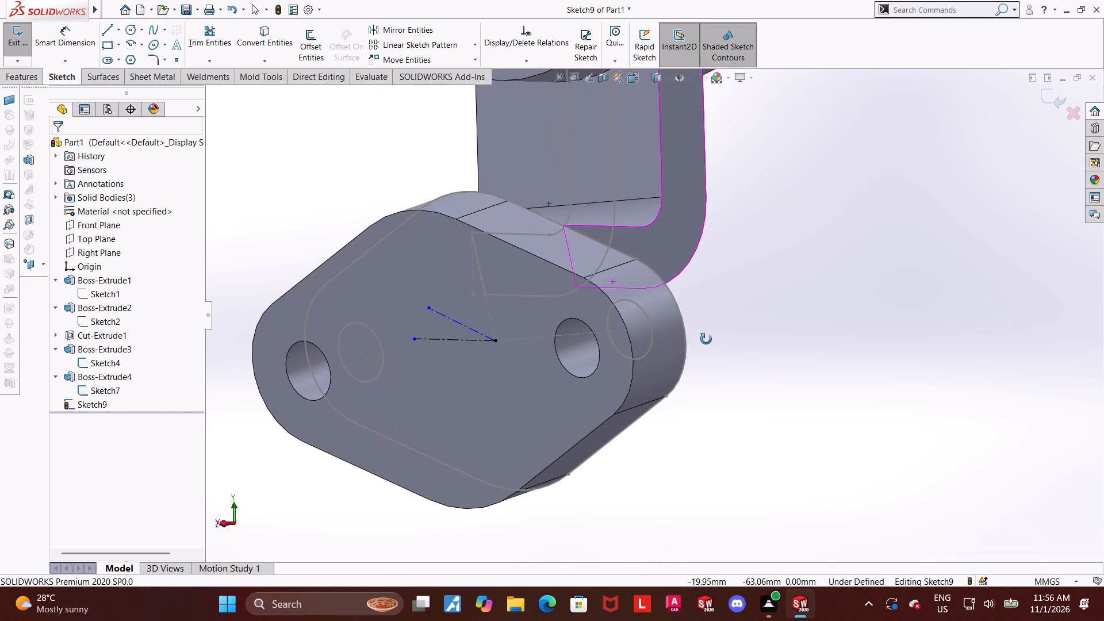
middle_drag(706, 339, 696, 343)
Leave the Front Plane sketch with the two construction lines and discard its changes.
click(1074, 119)
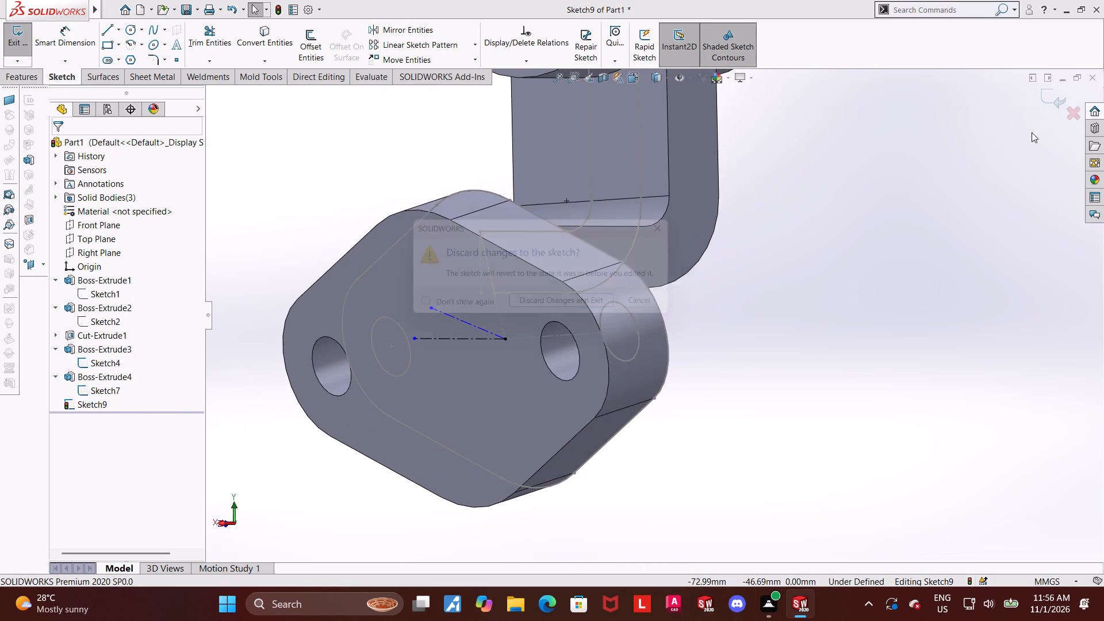
click(571, 306)
click(760, 330)
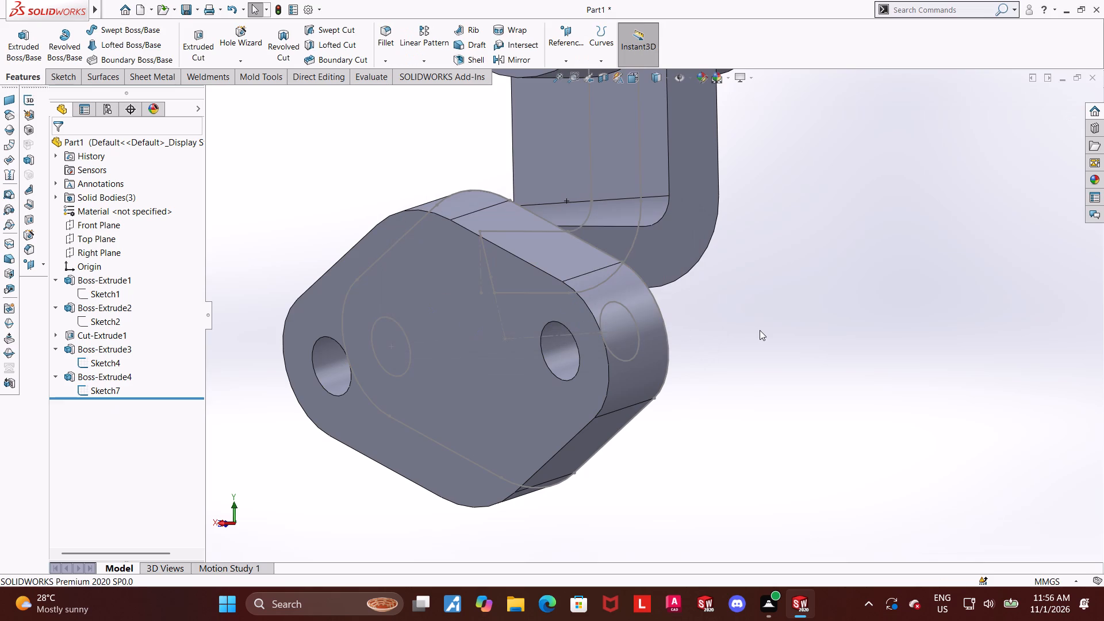
Create a reference axis from the flange's upper rounded cylindrical face.
middle_drag(761, 330, 781, 314)
click(570, 59)
click(576, 86)
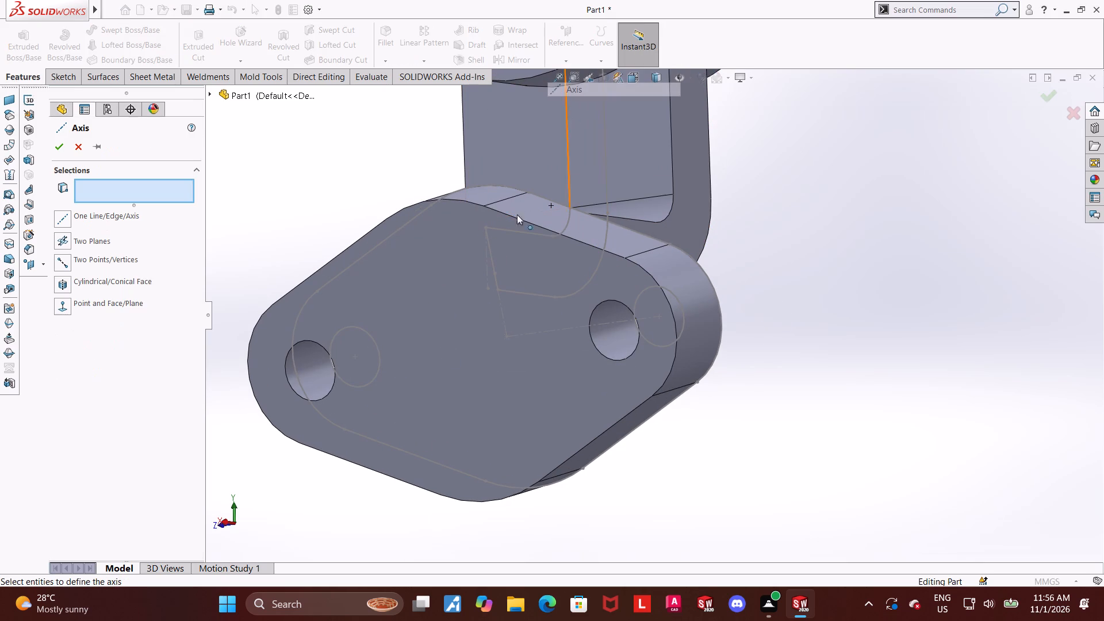
click(211, 95)
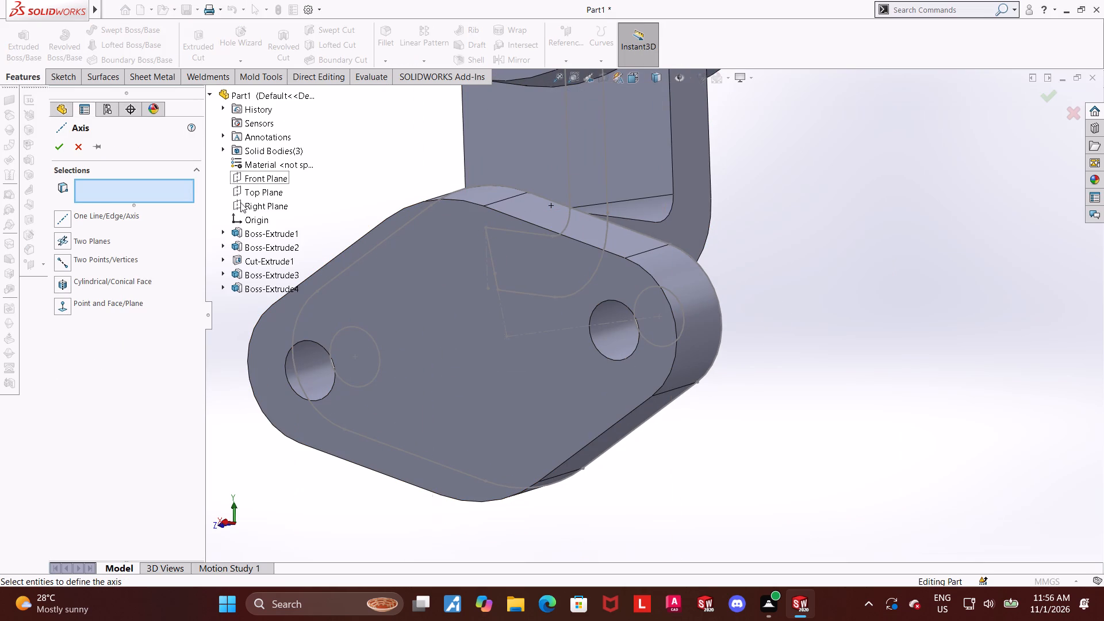
click(227, 284)
click(254, 306)
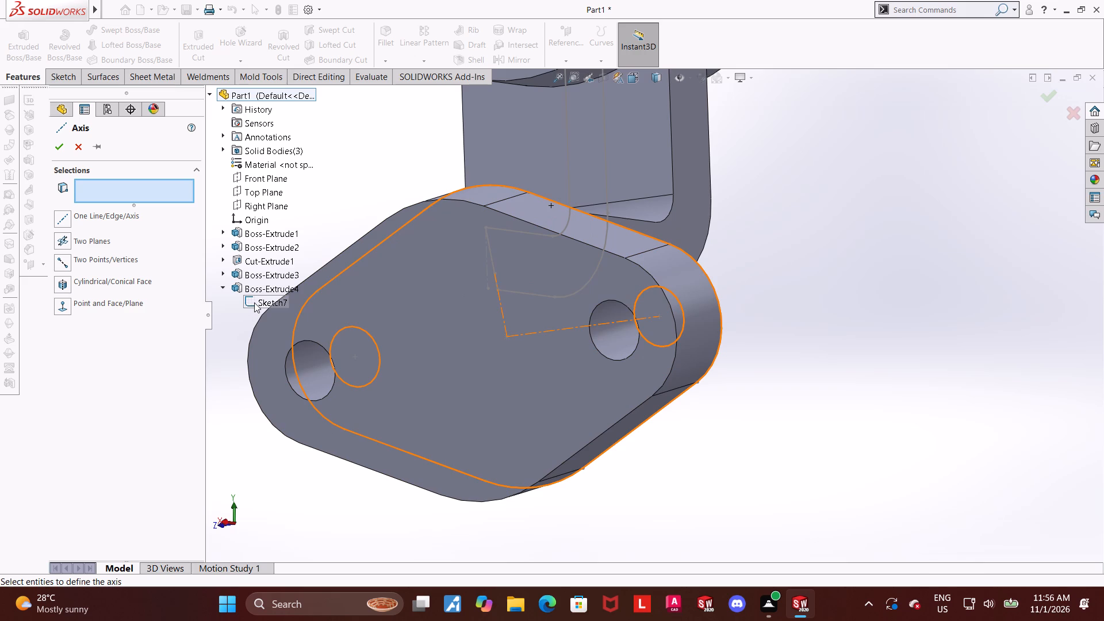
click(473, 190)
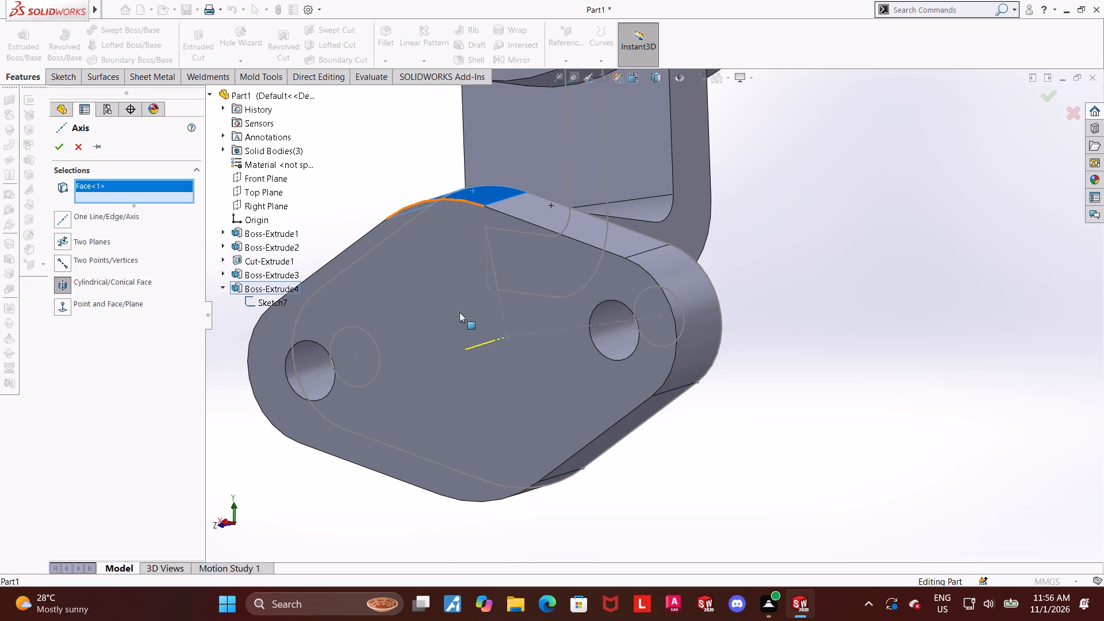
click(63, 147)
click(885, 391)
Start a Front Plane sketch and draw a horizontal construction line about 14.3 mm long outward from the reference point on the flange's arm-side face.
middle_drag(862, 386, 807, 374)
click(630, 74)
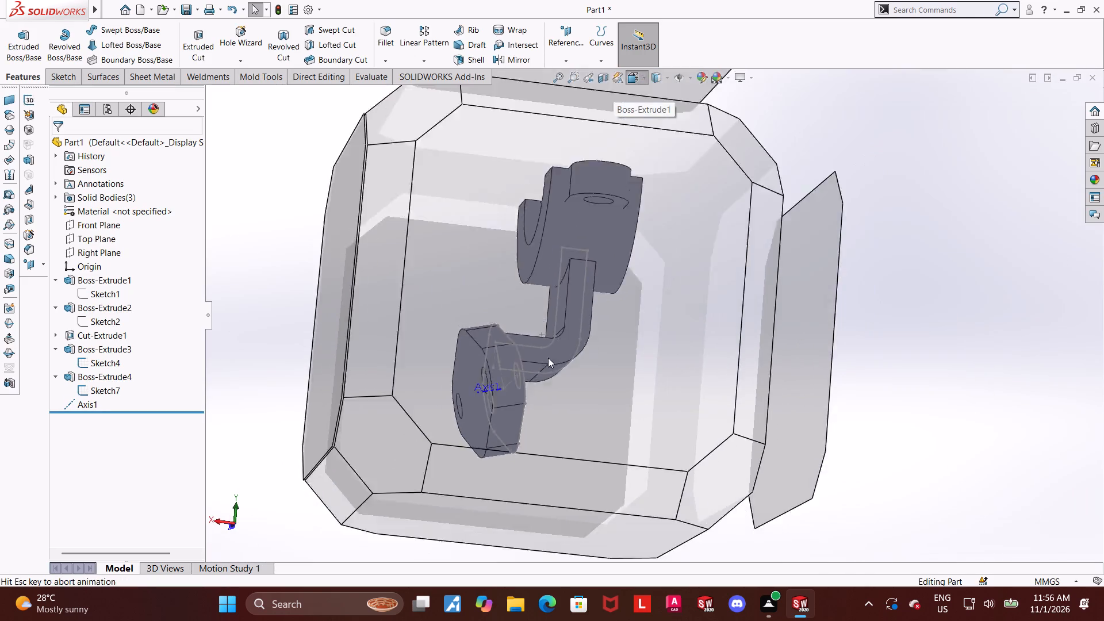
click(537, 408)
scroll(622, 432, down, 5)
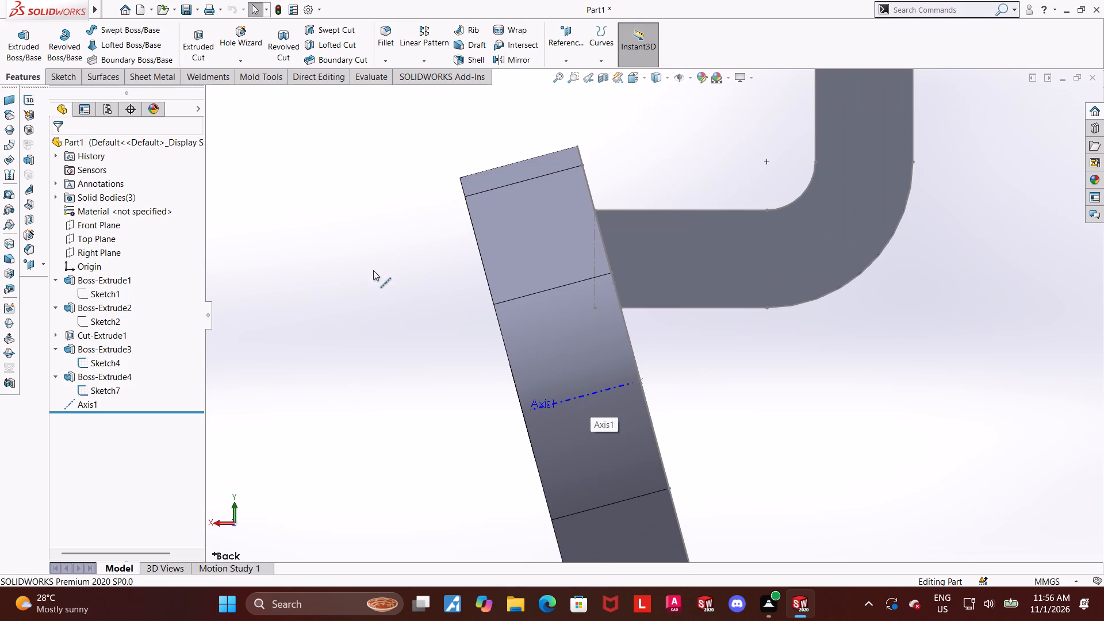
click(79, 225)
click(85, 213)
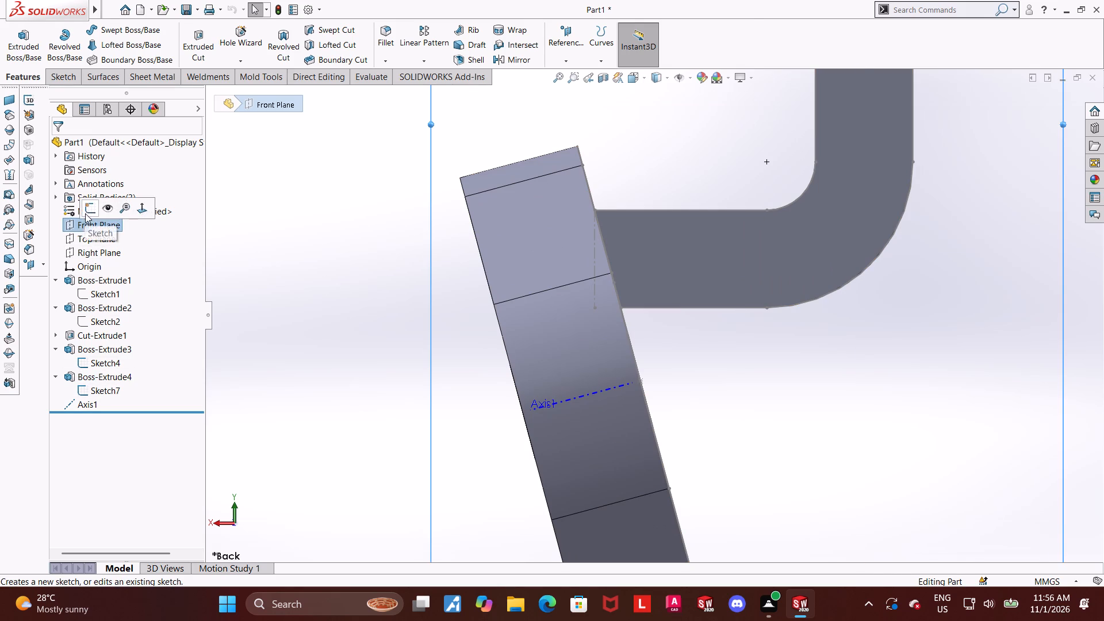
click(119, 25)
click(121, 63)
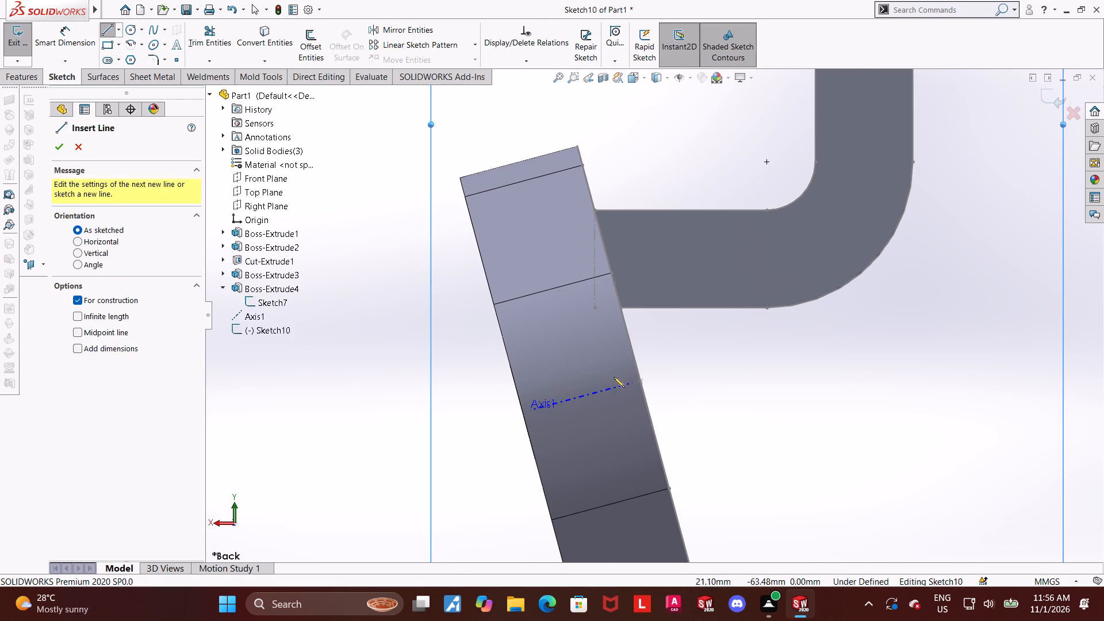
click(639, 382)
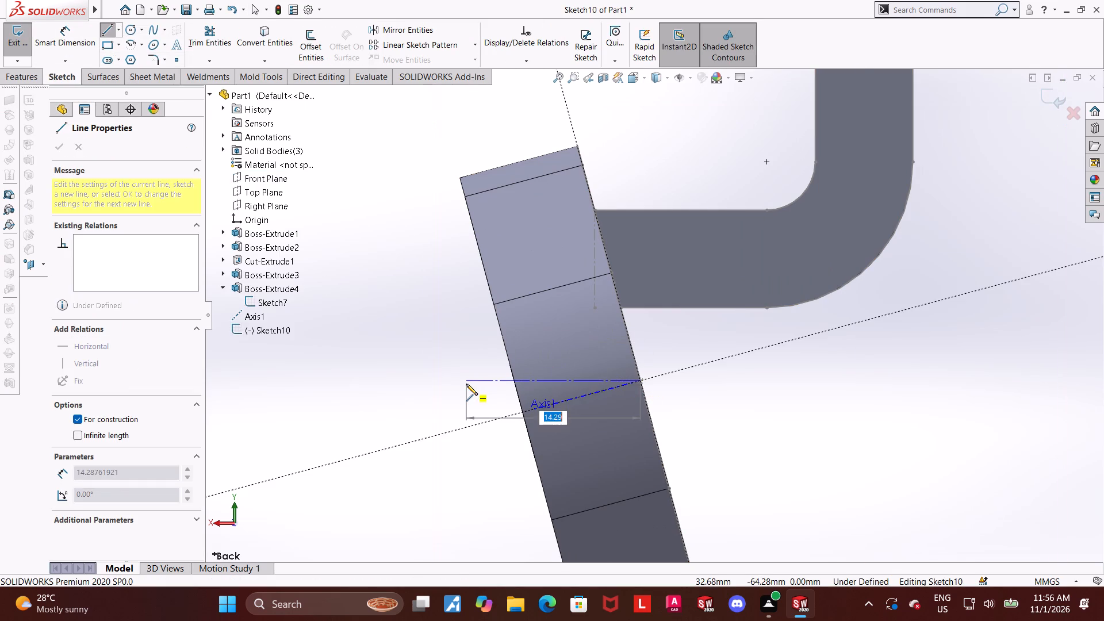
click(466, 384)
key(Escape)
key(Escape)
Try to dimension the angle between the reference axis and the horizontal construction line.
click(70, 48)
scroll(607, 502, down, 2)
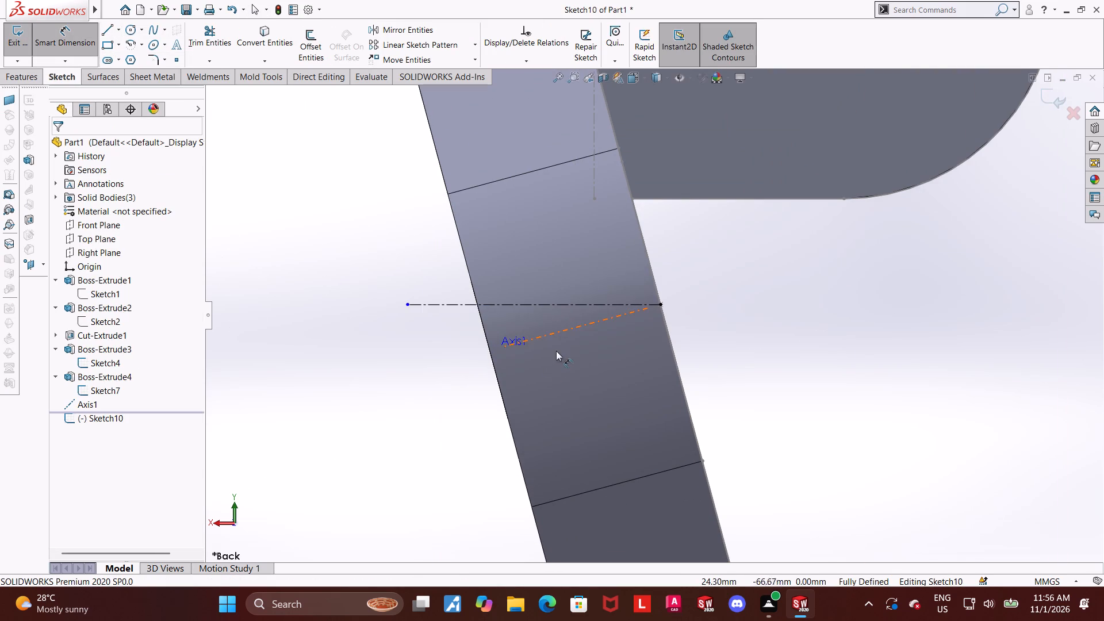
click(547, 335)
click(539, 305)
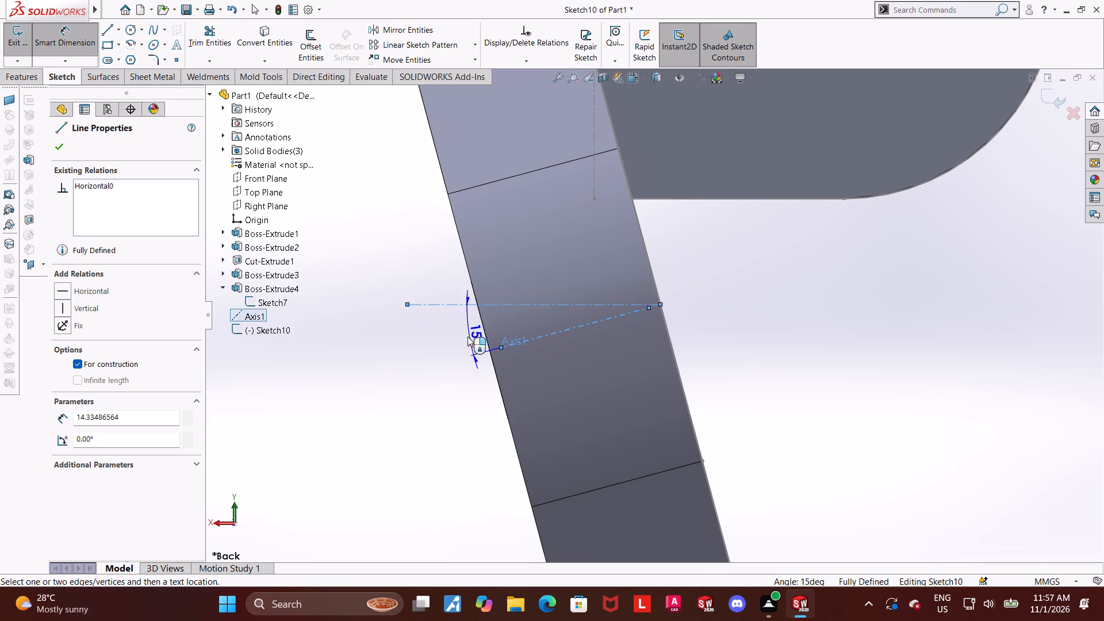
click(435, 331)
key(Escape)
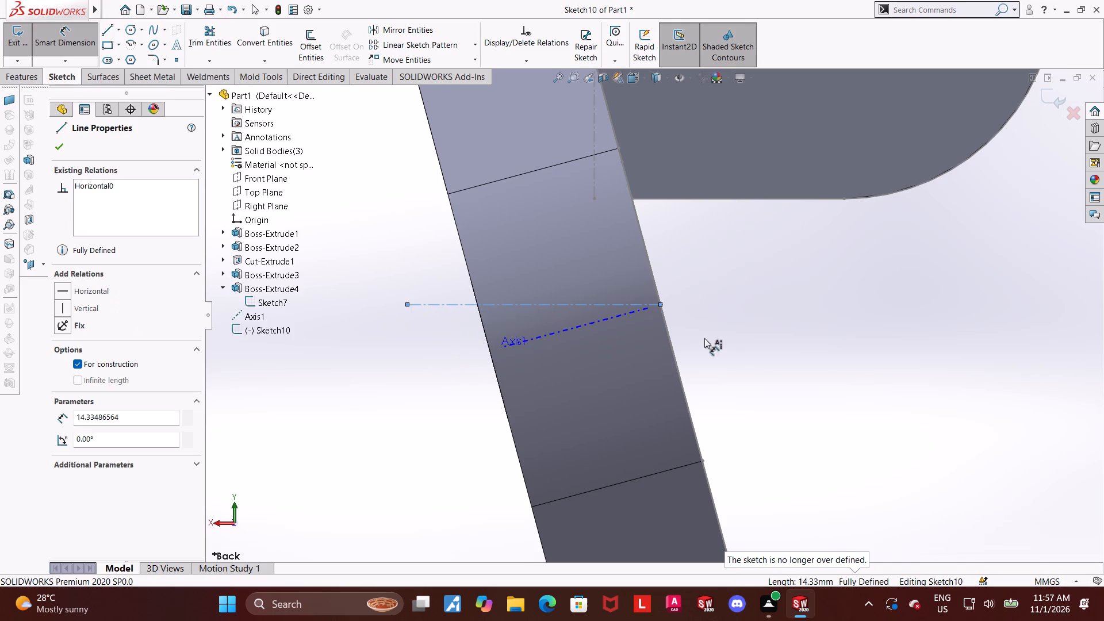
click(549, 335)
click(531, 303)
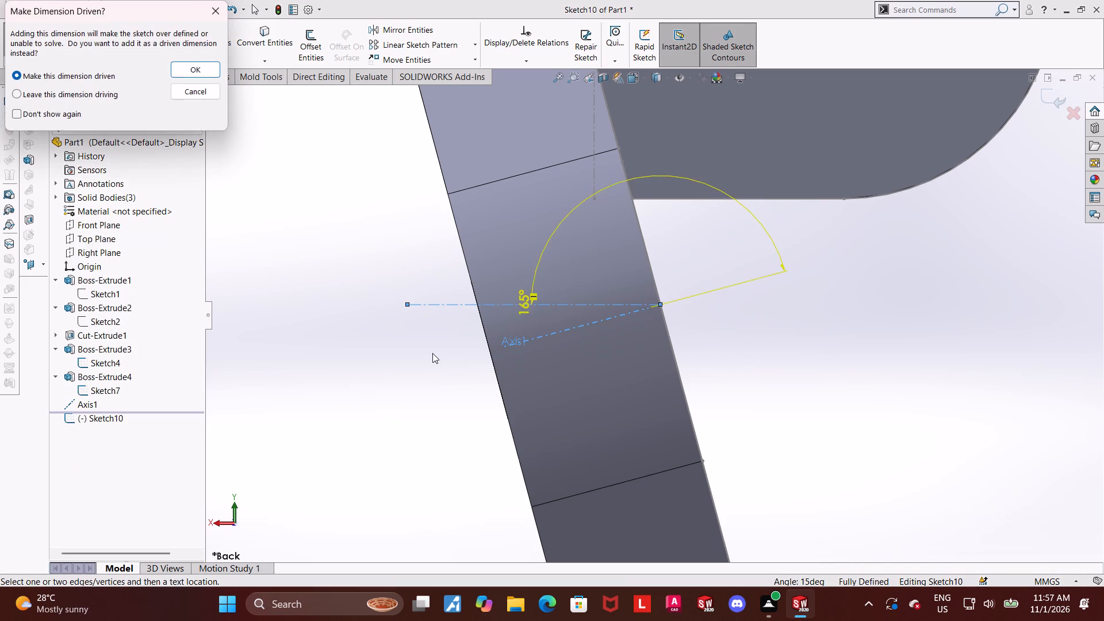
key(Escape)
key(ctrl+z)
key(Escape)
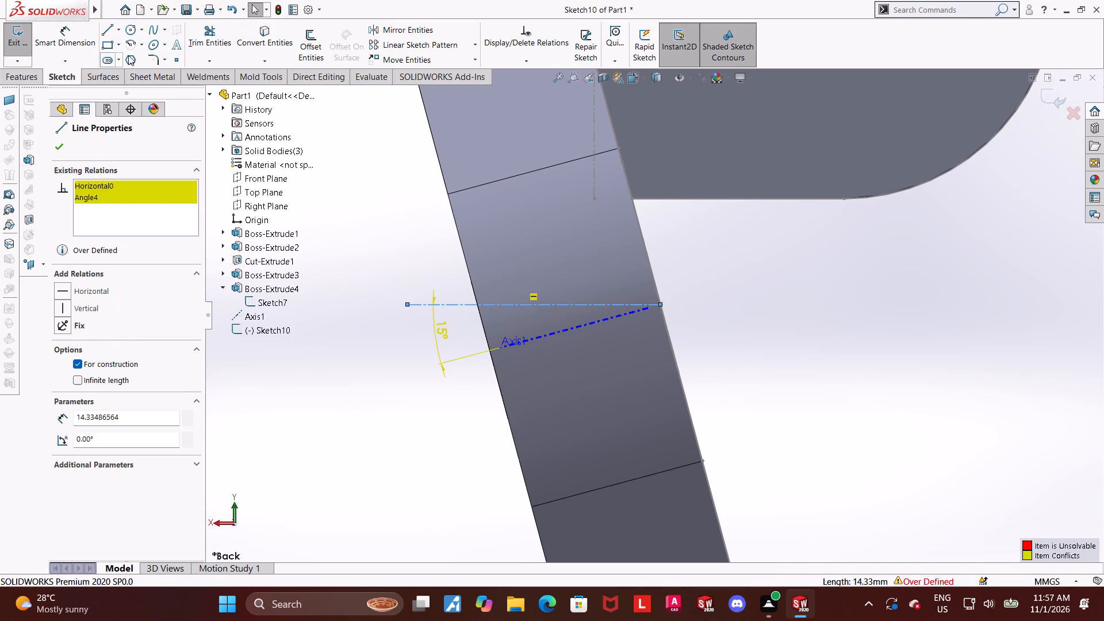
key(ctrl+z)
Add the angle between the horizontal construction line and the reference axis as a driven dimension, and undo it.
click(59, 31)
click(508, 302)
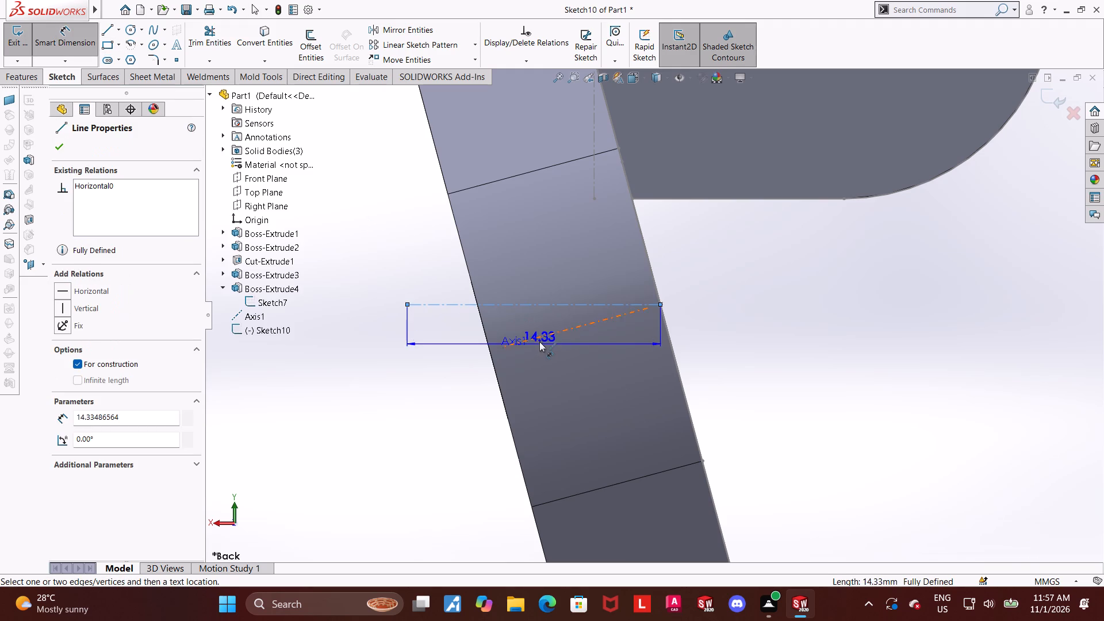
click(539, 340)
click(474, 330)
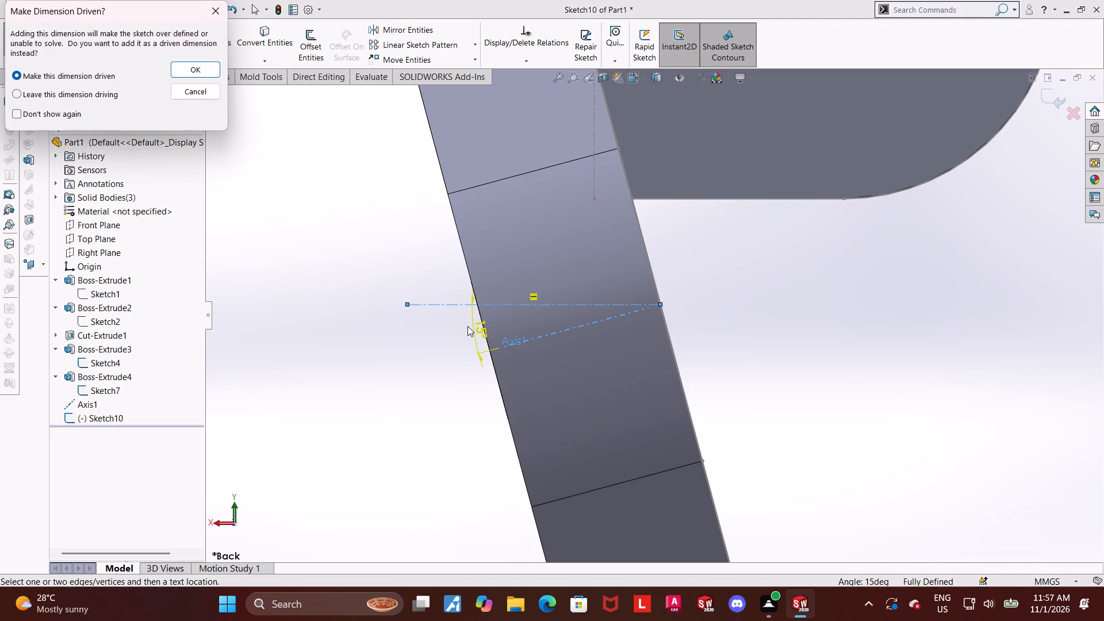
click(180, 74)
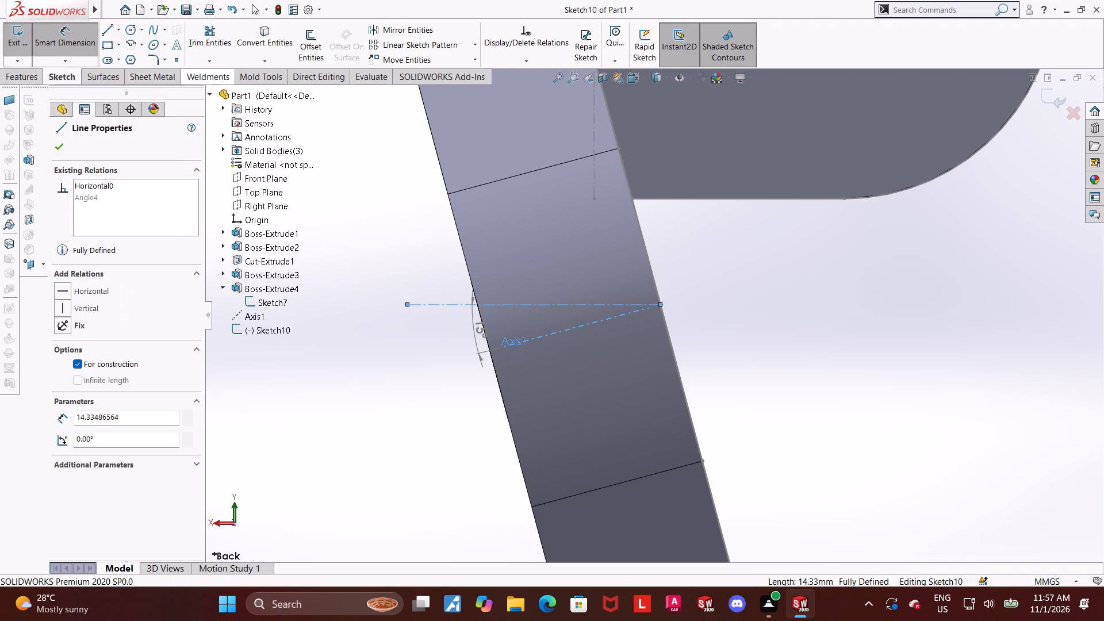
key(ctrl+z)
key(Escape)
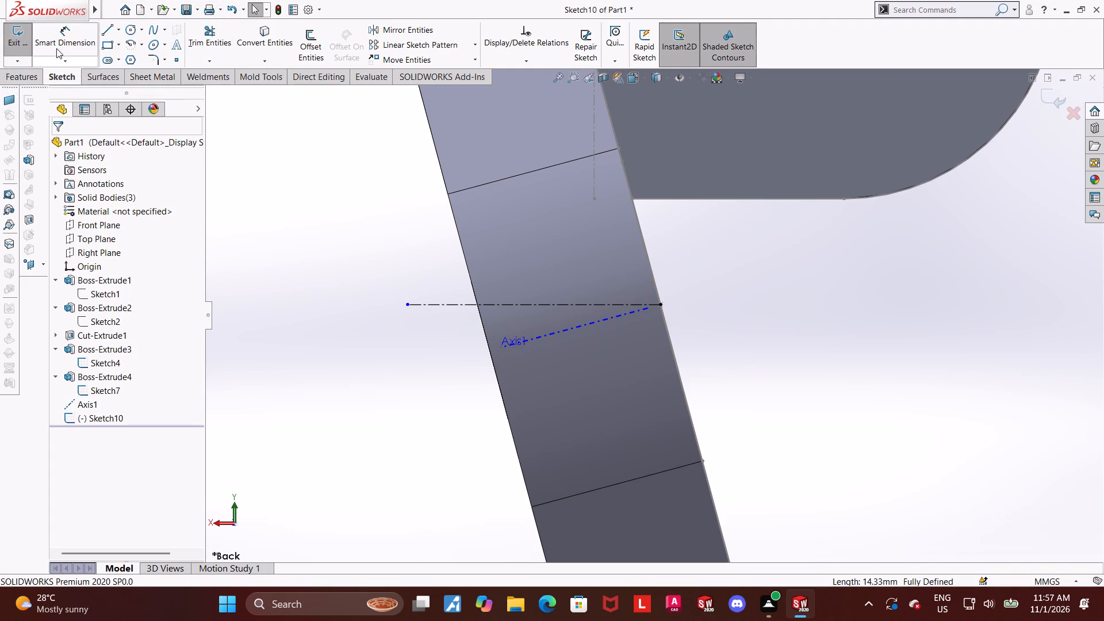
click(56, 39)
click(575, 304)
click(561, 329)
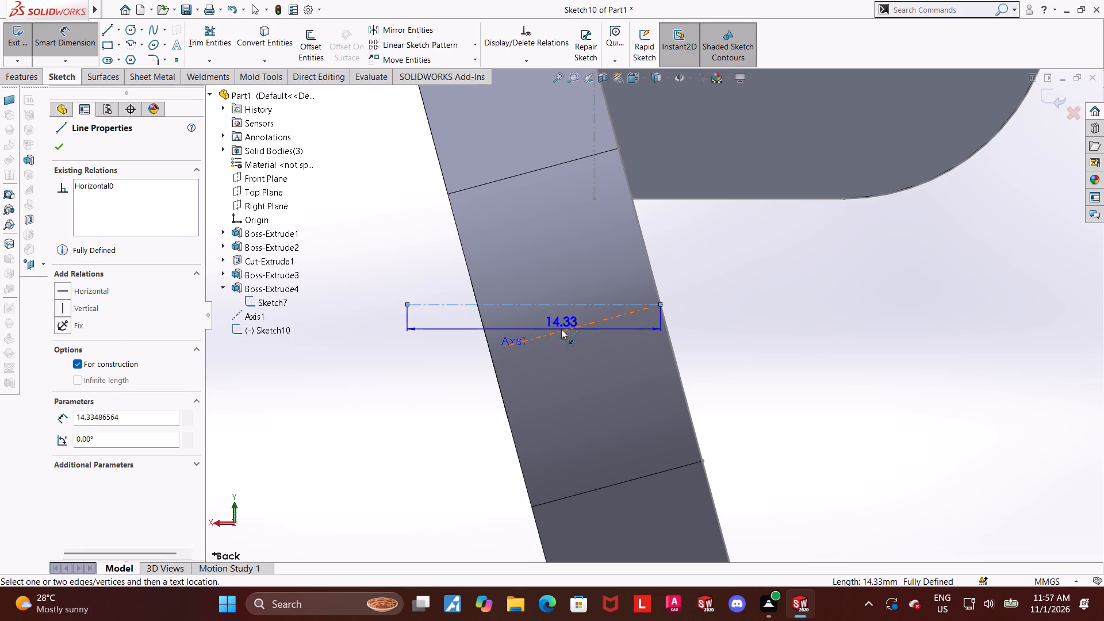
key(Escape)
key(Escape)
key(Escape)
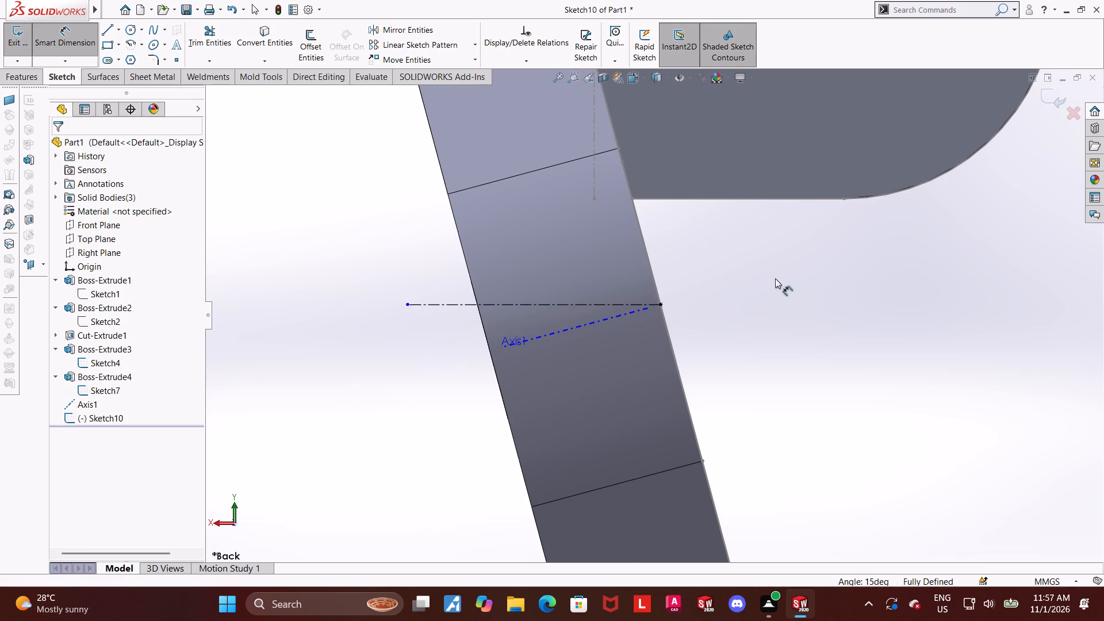
Exit the sketch, keeping the horizontal construction line.
middle_drag(791, 289, 839, 291)
scroll(841, 290, up, 1)
click(1032, 98)
click(1040, 98)
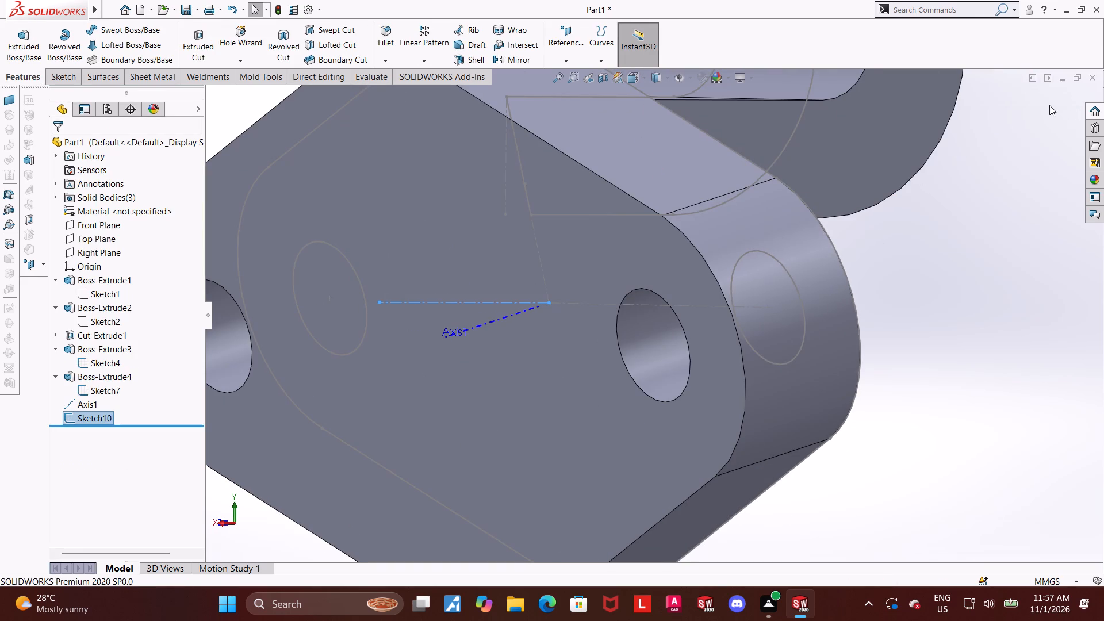
scroll(1049, 145, up, 5)
click(965, 246)
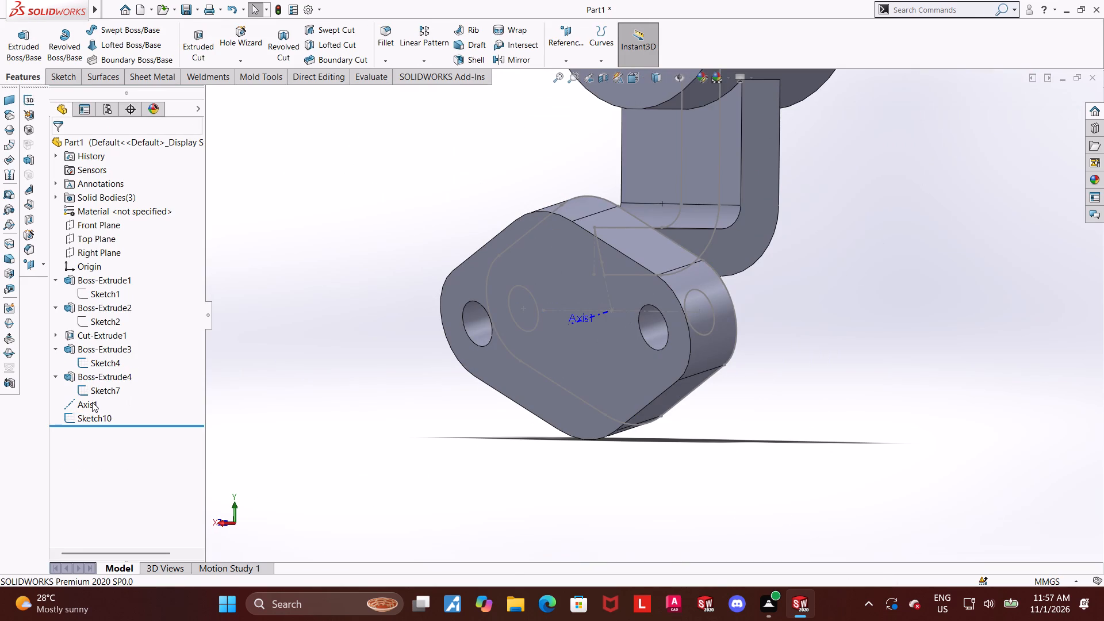
Delete the reference axis and the sketch containing the horizontal construction line.
right_click(92, 402)
click(129, 452)
click(647, 231)
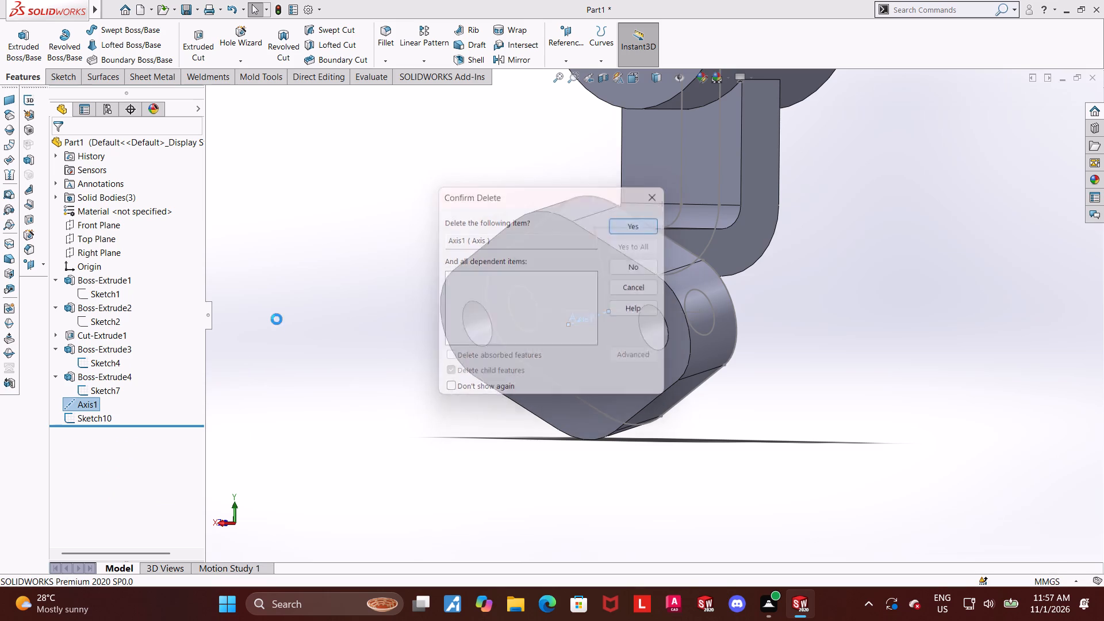
right_click(76, 397)
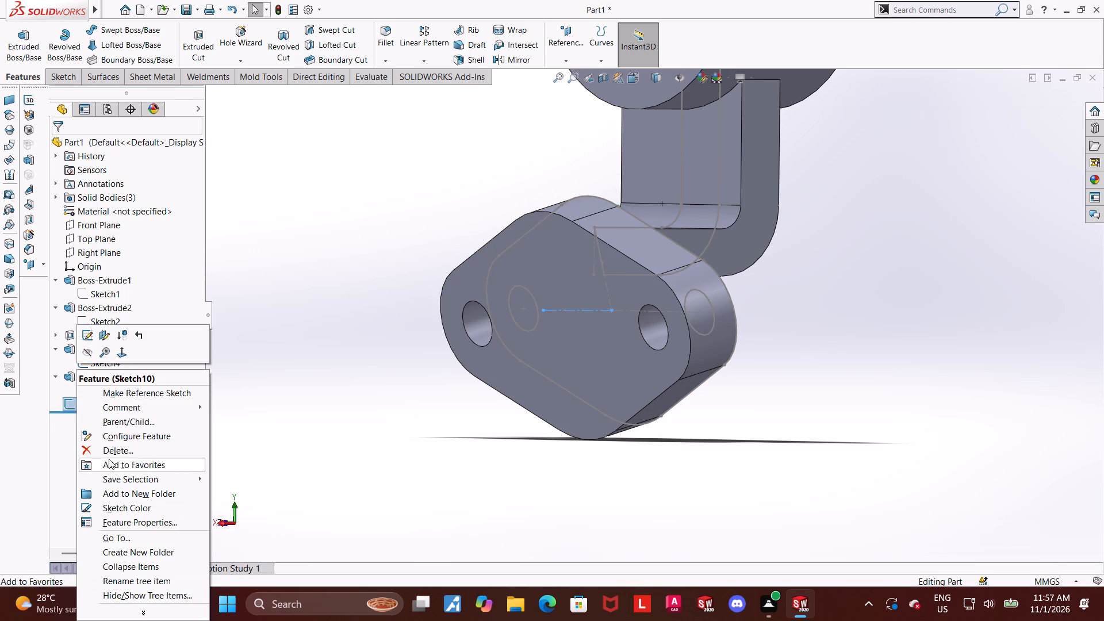
click(108, 447)
click(640, 221)
click(763, 310)
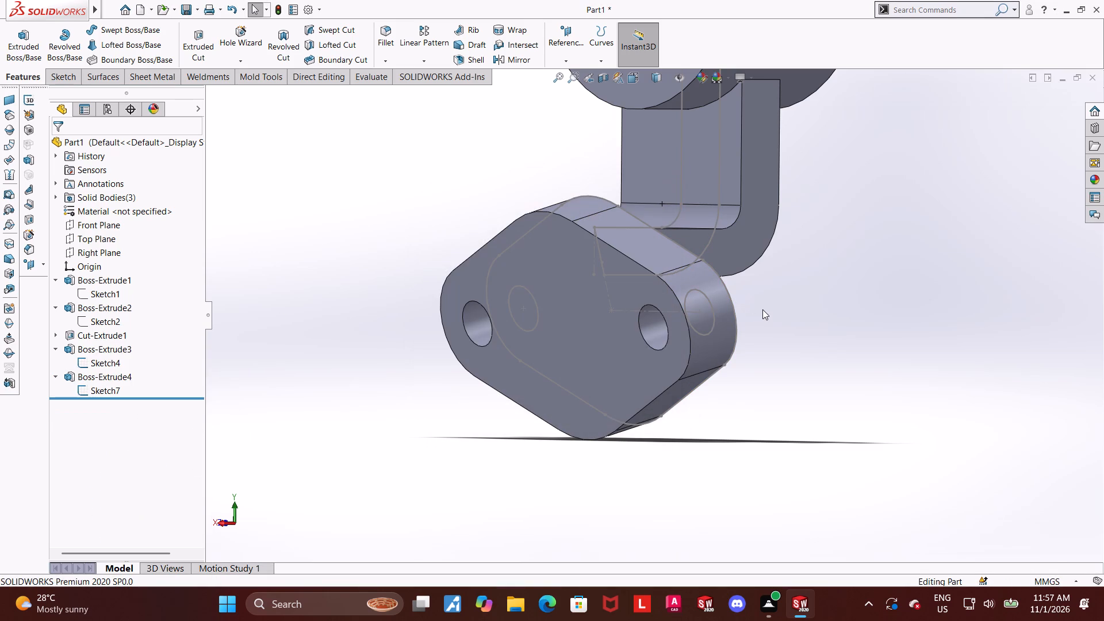
Examine the bracket from the back and check the arm sketch's dimensions around its junction with the tilted flange.
scroll(760, 309, up, 2)
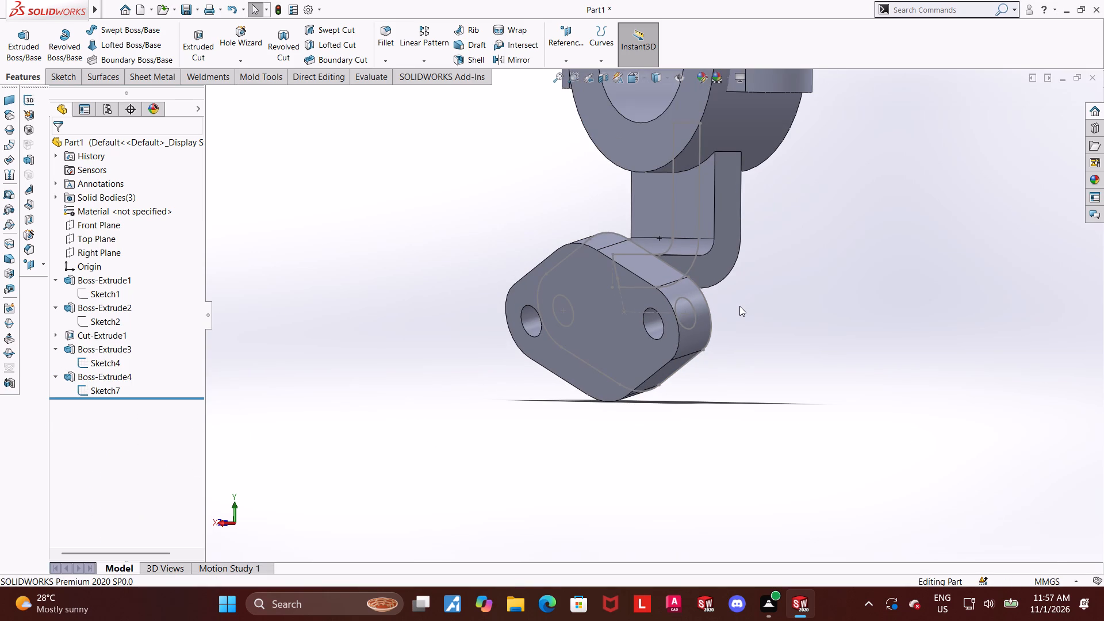
key(ctrl+7)
scroll(824, 370, up, 2)
middle_drag(800, 361, 649, 393)
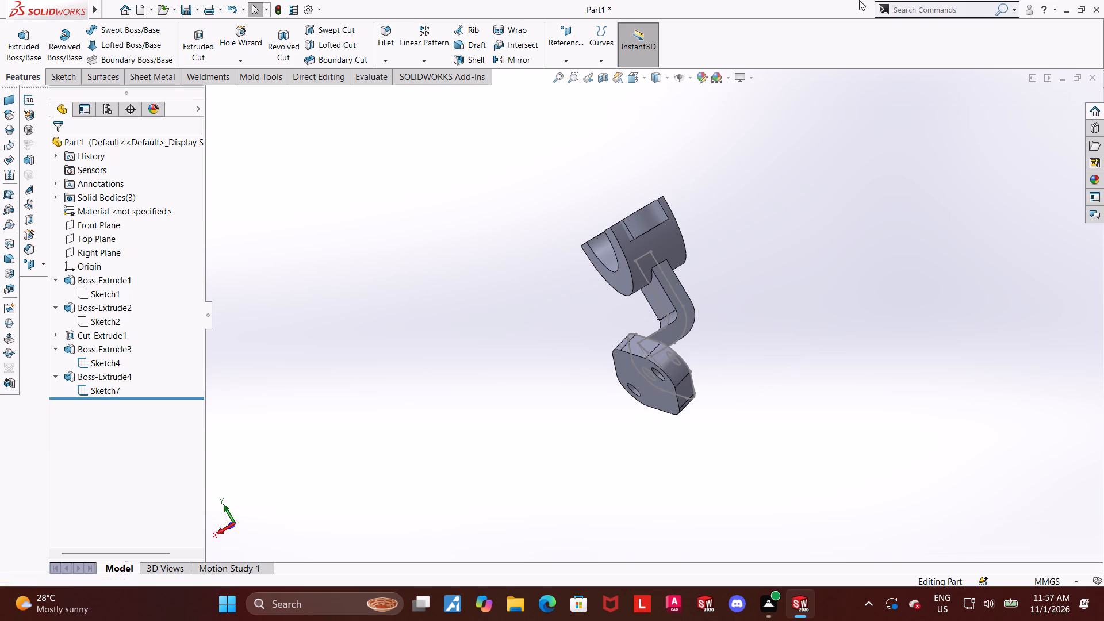
click(638, 76)
click(573, 363)
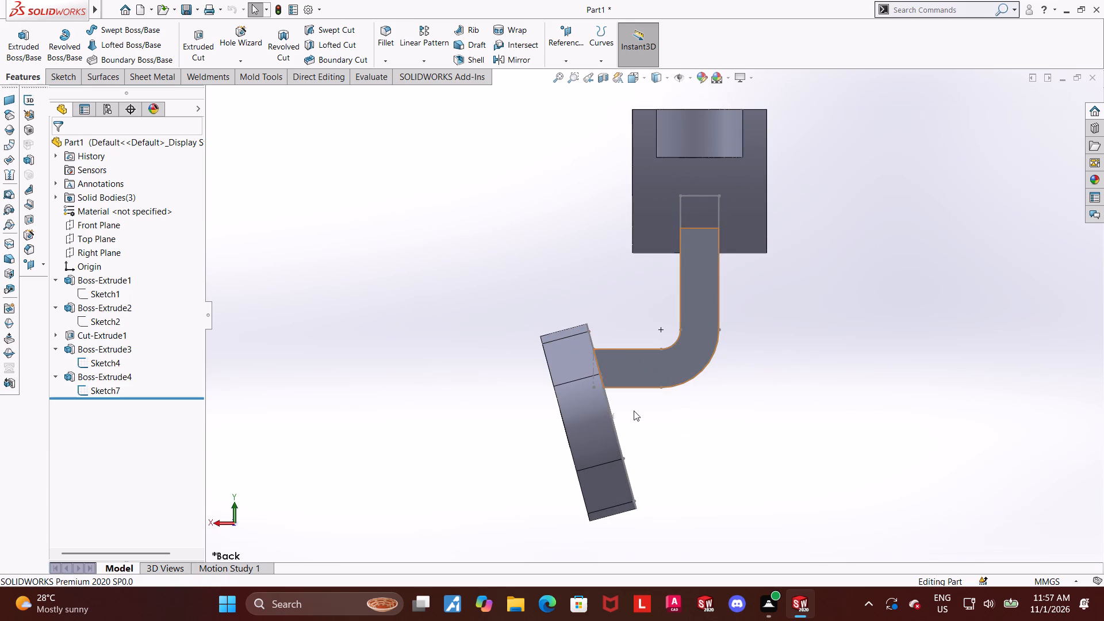
scroll(628, 410, down, 2)
scroll(607, 319, up, 5)
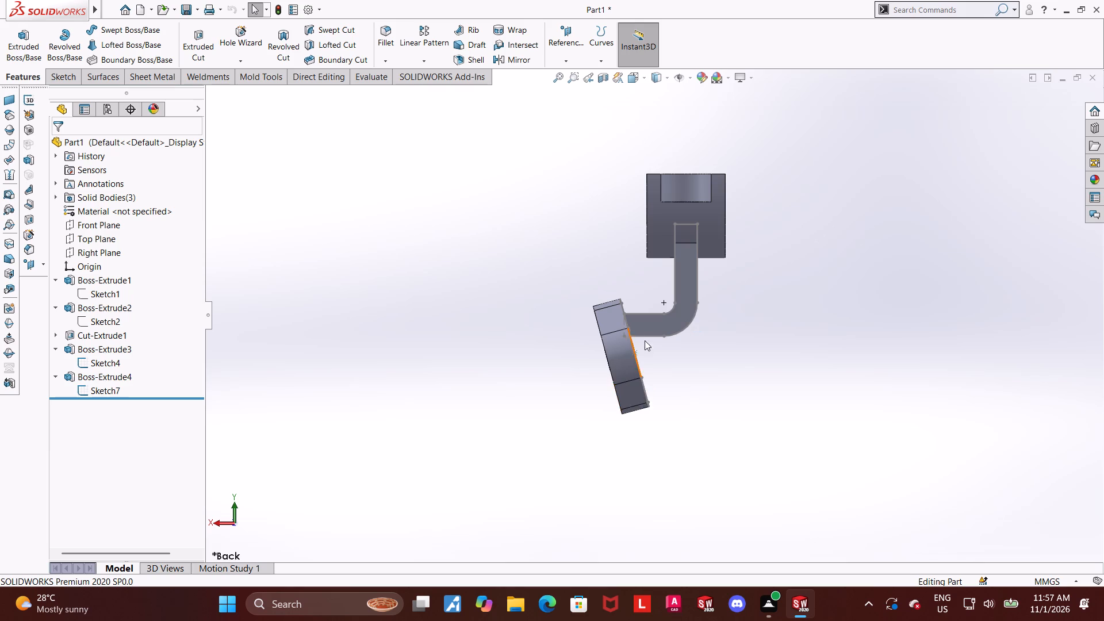
scroll(648, 328, down, 4)
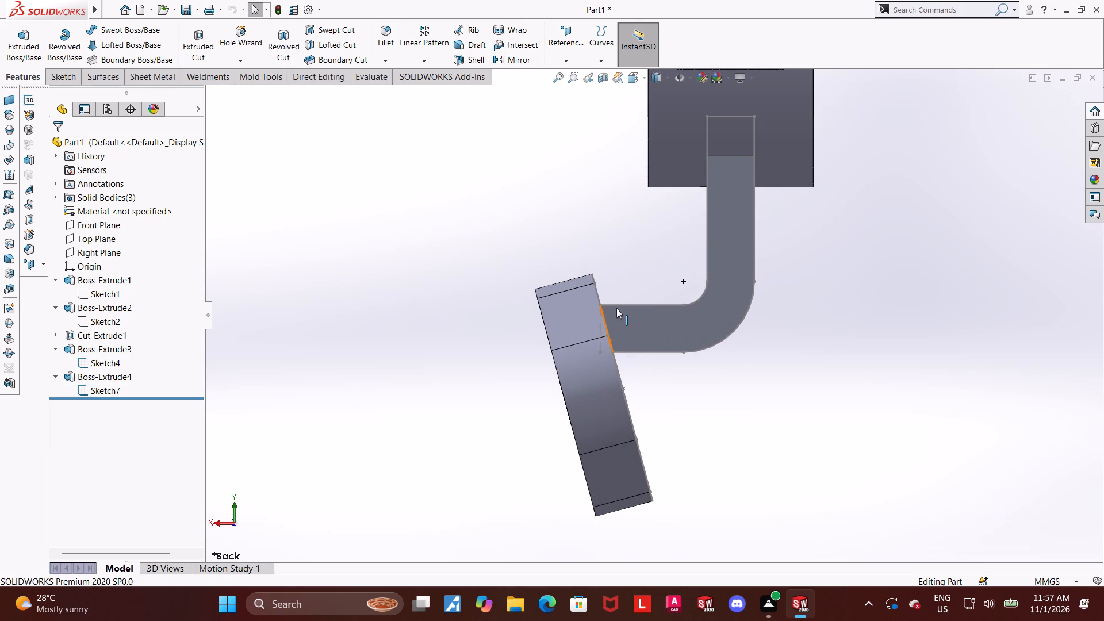
scroll(637, 299, up, 5)
scroll(782, 227, down, 2)
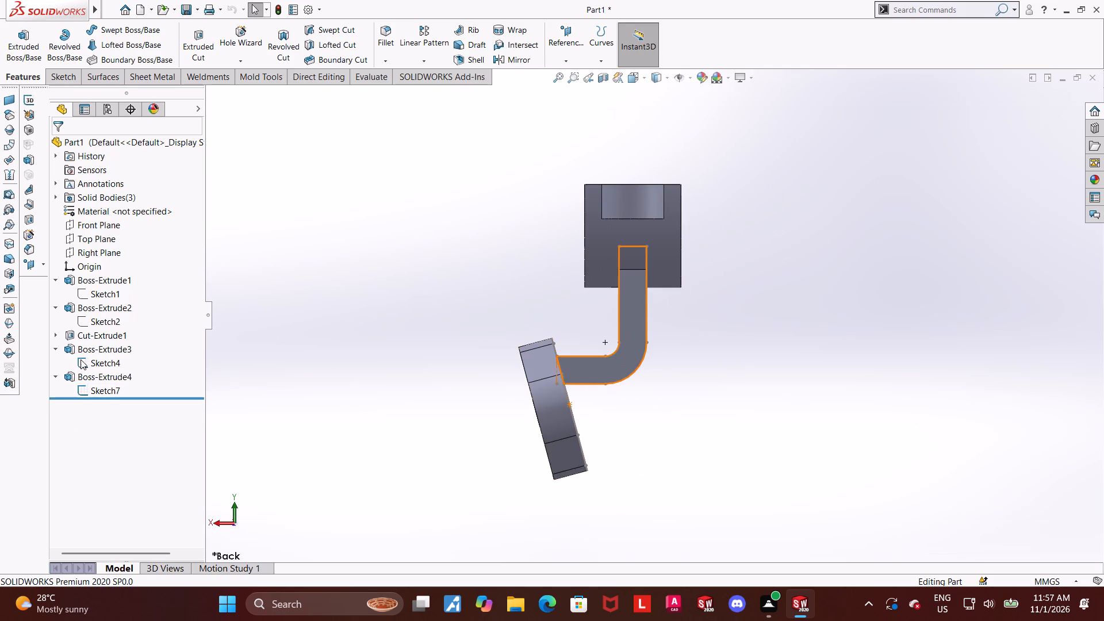
click(85, 361)
scroll(512, 331, down, 1)
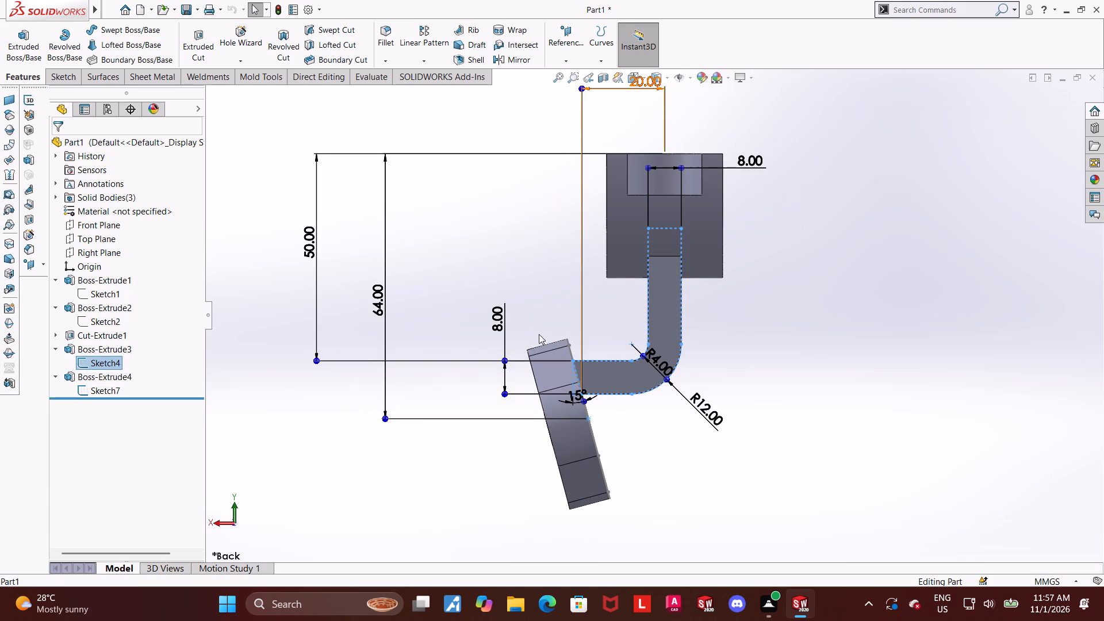
scroll(612, 410, down, 1)
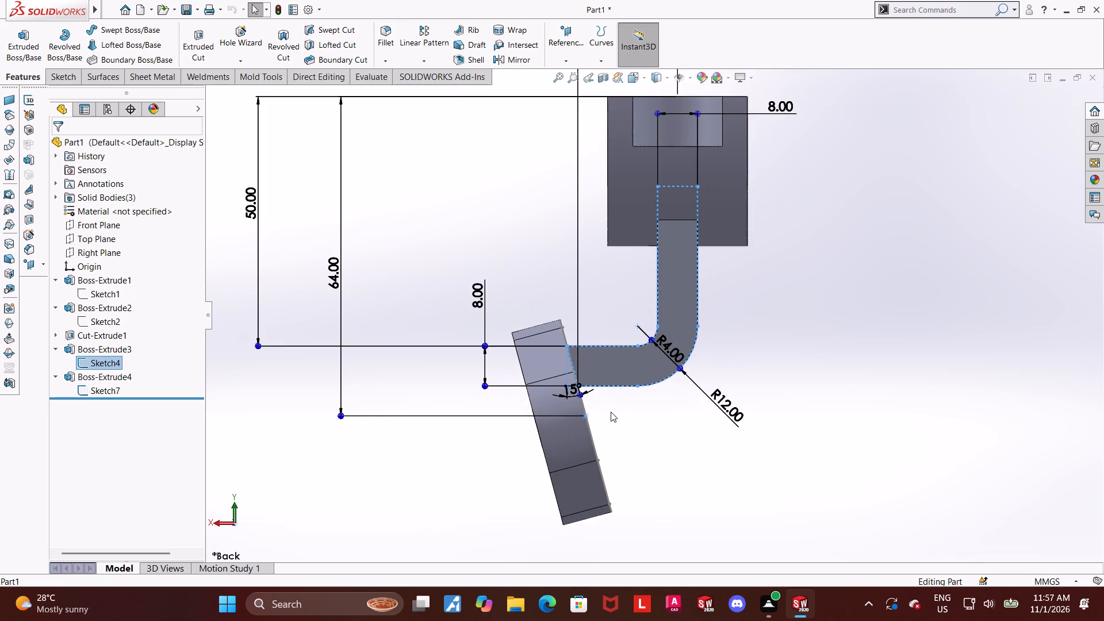
scroll(610, 413, up, 4)
scroll(635, 307, down, 2)
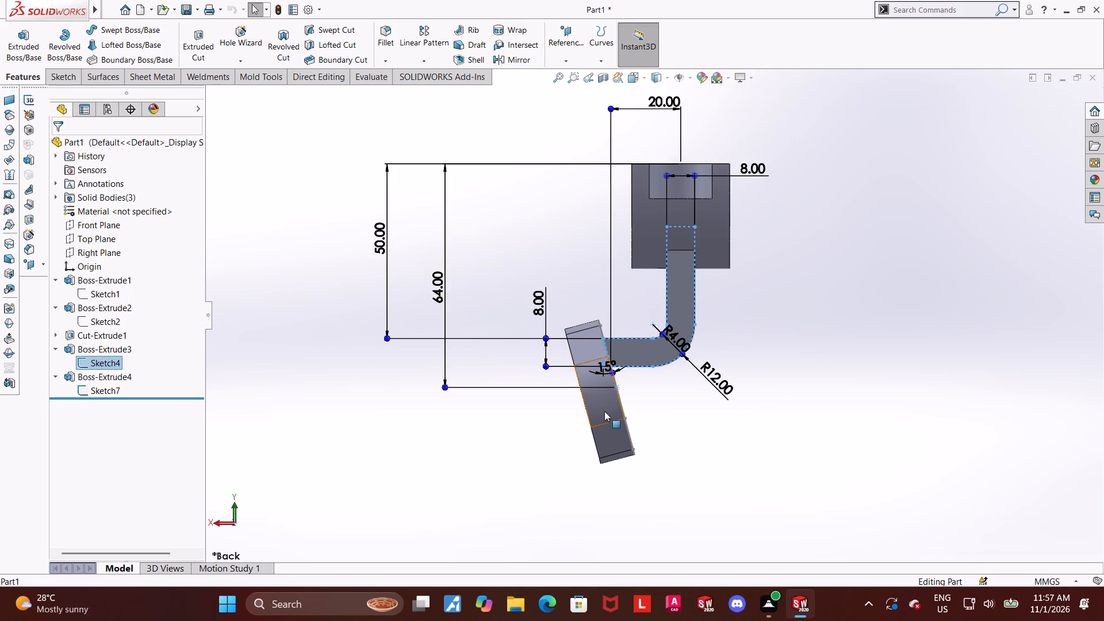
scroll(604, 412, down, 5)
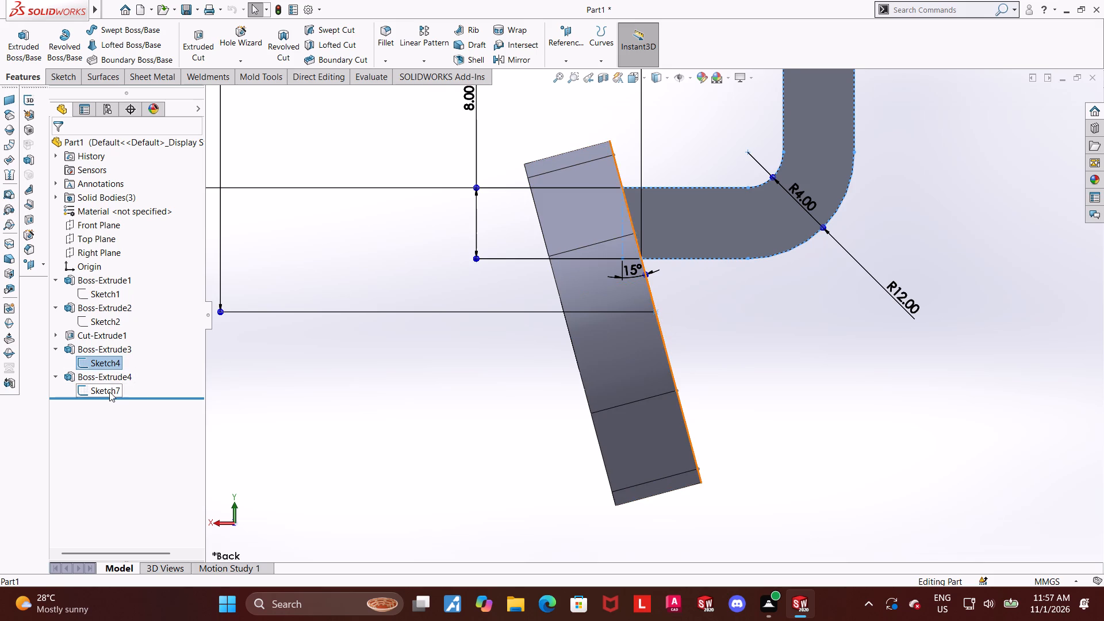
Review the flange profile sketch's dimensions and its centre construction lines from several angles.
click(109, 392)
scroll(702, 319, down, 2)
scroll(701, 323, up, 1)
middle_drag(701, 323, 754, 326)
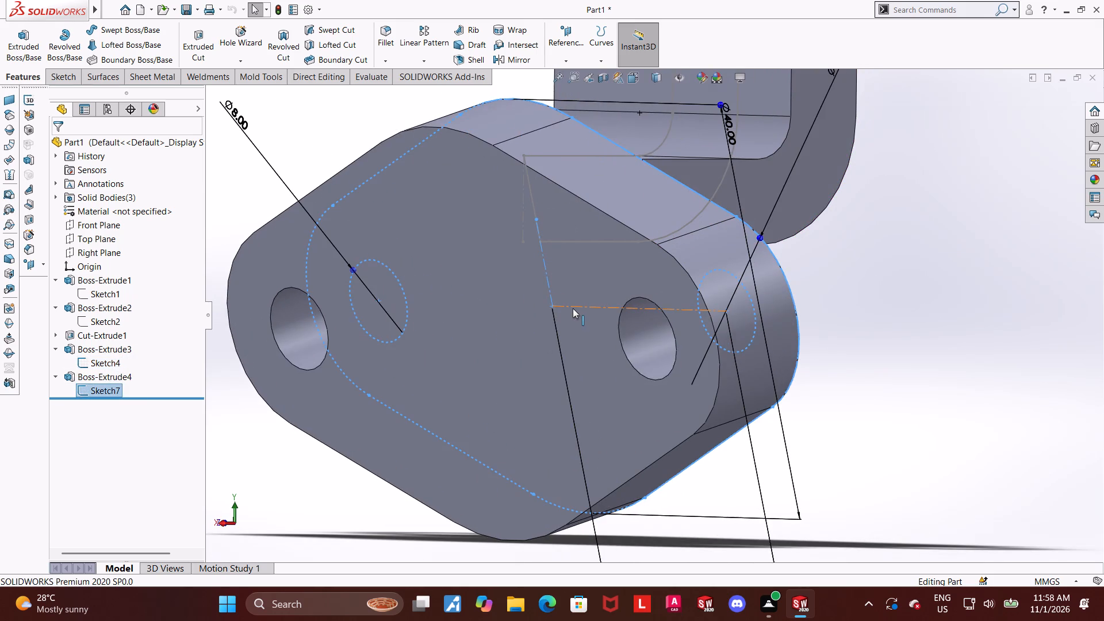
scroll(573, 308, up, 4)
middle_drag(655, 318, 683, 321)
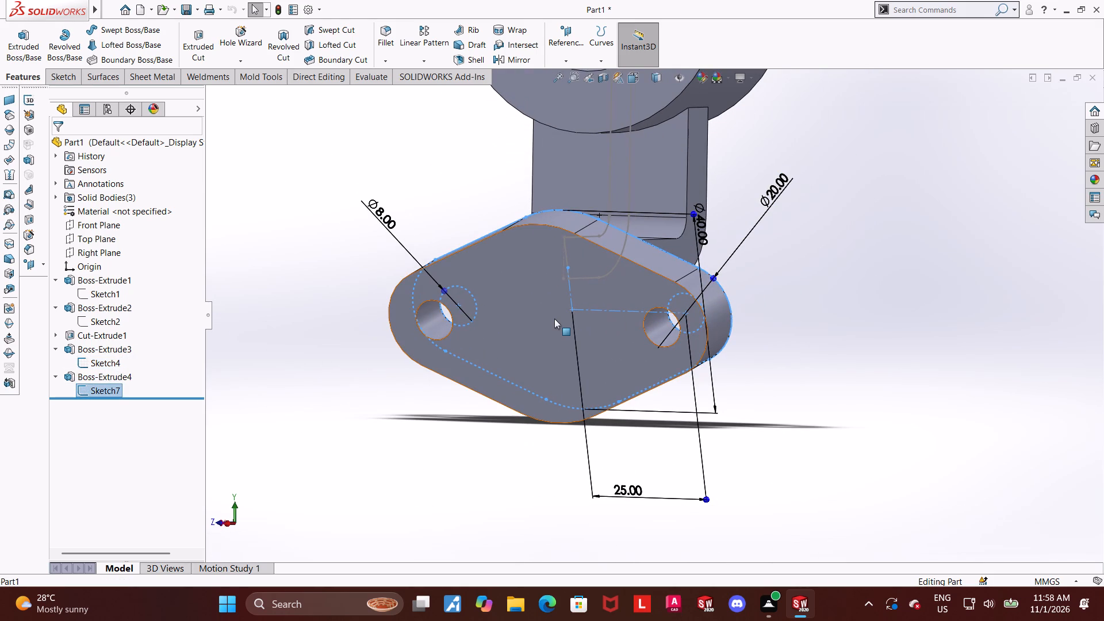
scroll(597, 338, up, 1)
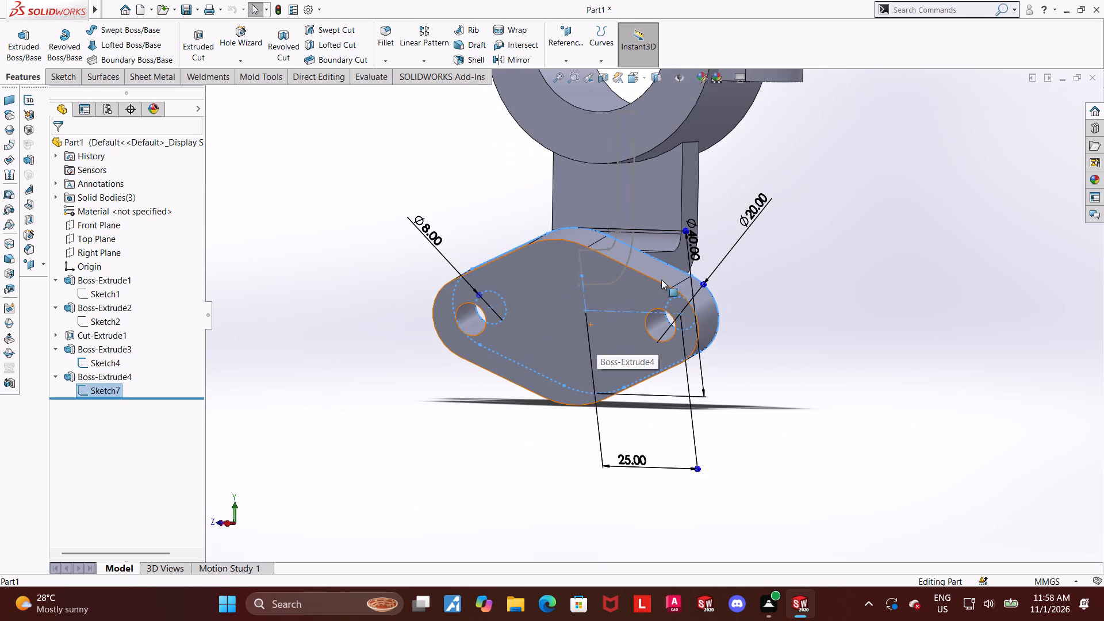
middle_drag(676, 278, 603, 301)
scroll(612, 304, up, 1)
key(Escape)
scroll(745, 300, up, 1)
middle_drag(745, 300, 768, 298)
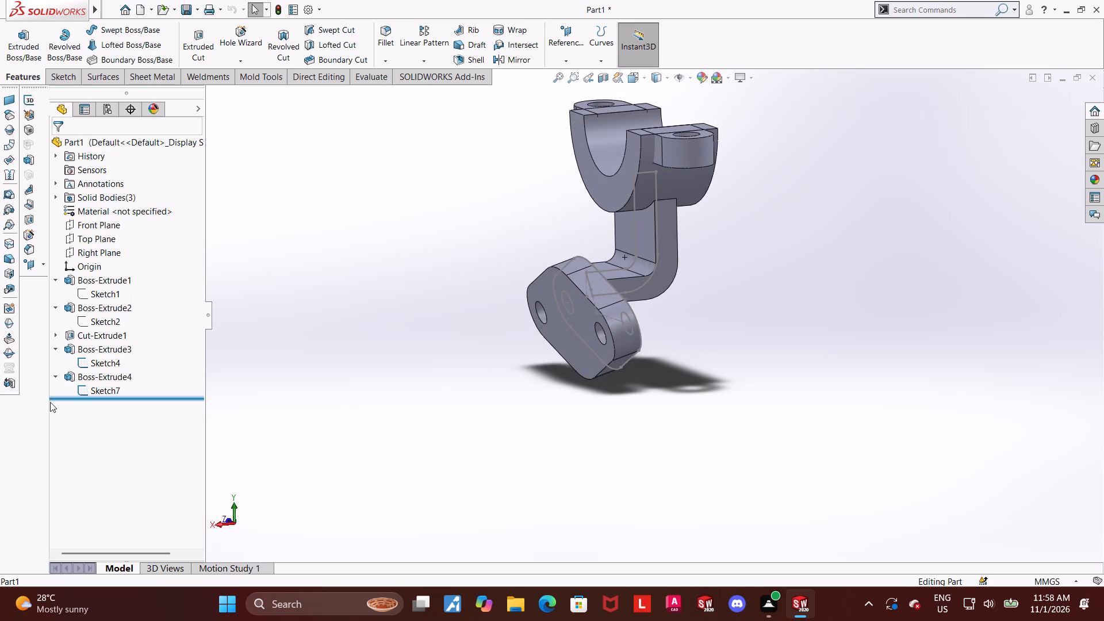
click(113, 387)
scroll(695, 349, down, 1)
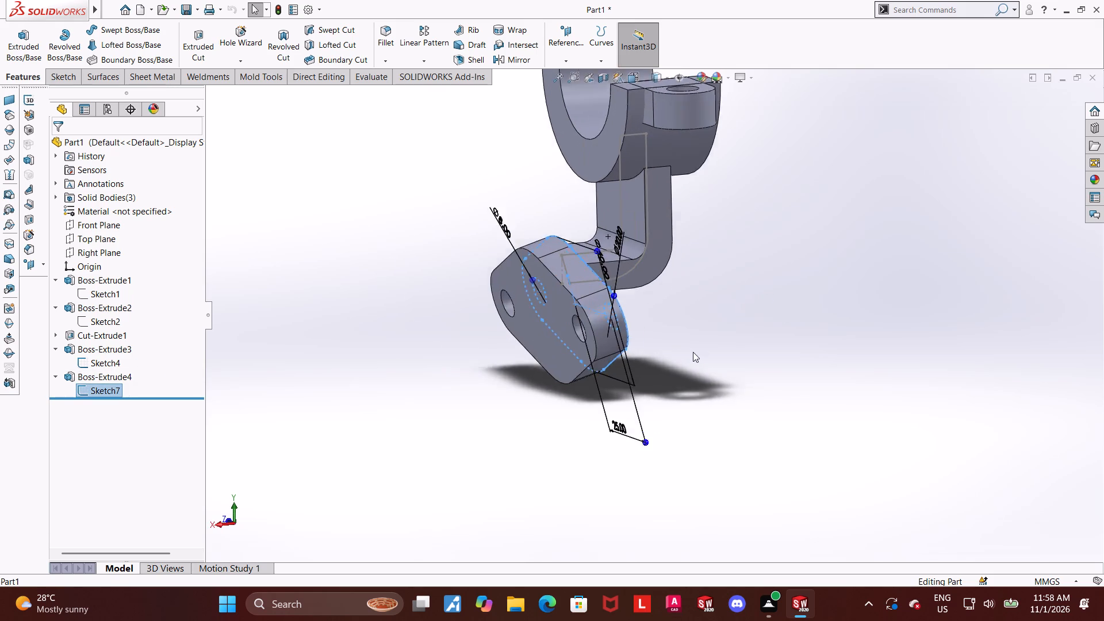
scroll(693, 352, down, 3)
middle_drag(668, 346, 707, 336)
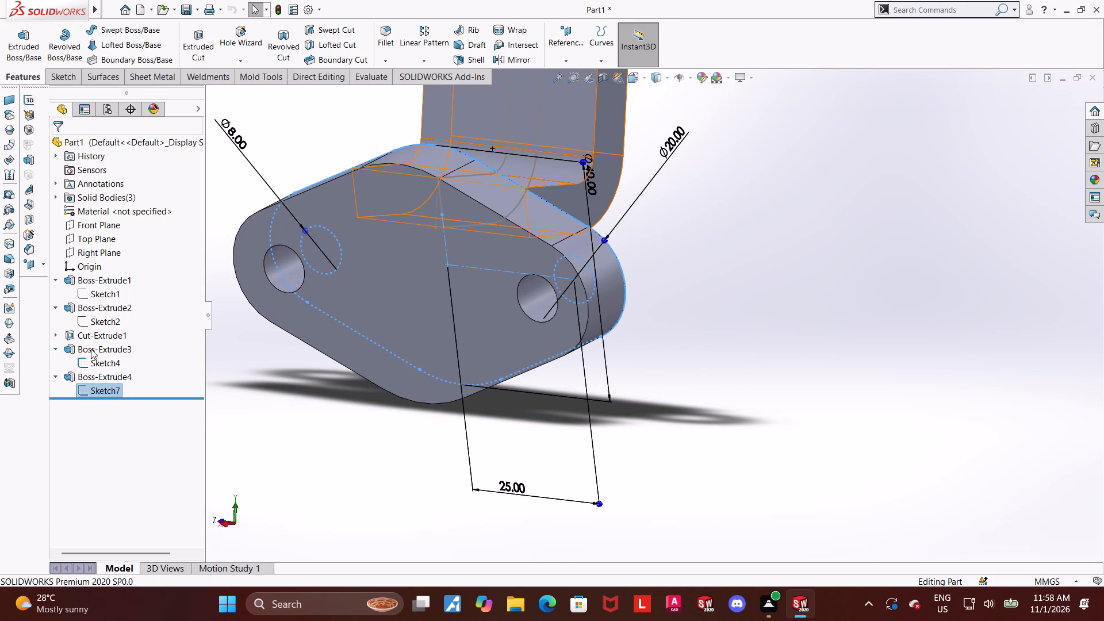
Recheck the arm sketch's dimensions in the back view, focusing on the flange centre point and tilt.
click(106, 359)
middle_drag(631, 332, 557, 319)
scroll(557, 319, up, 5)
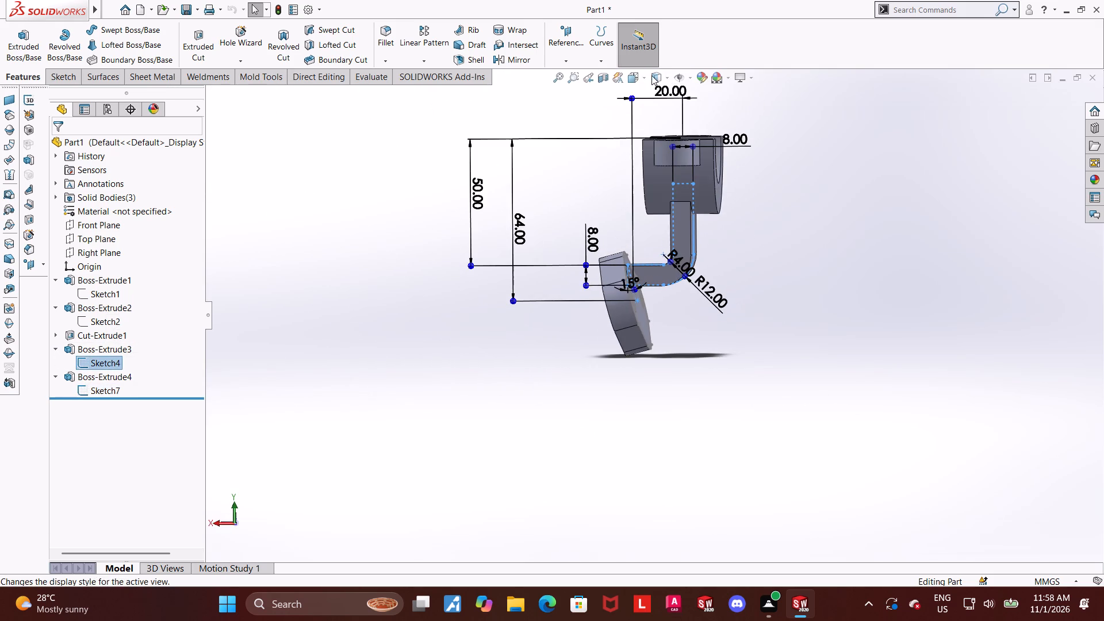
click(635, 78)
click(547, 372)
scroll(693, 431, down, 2)
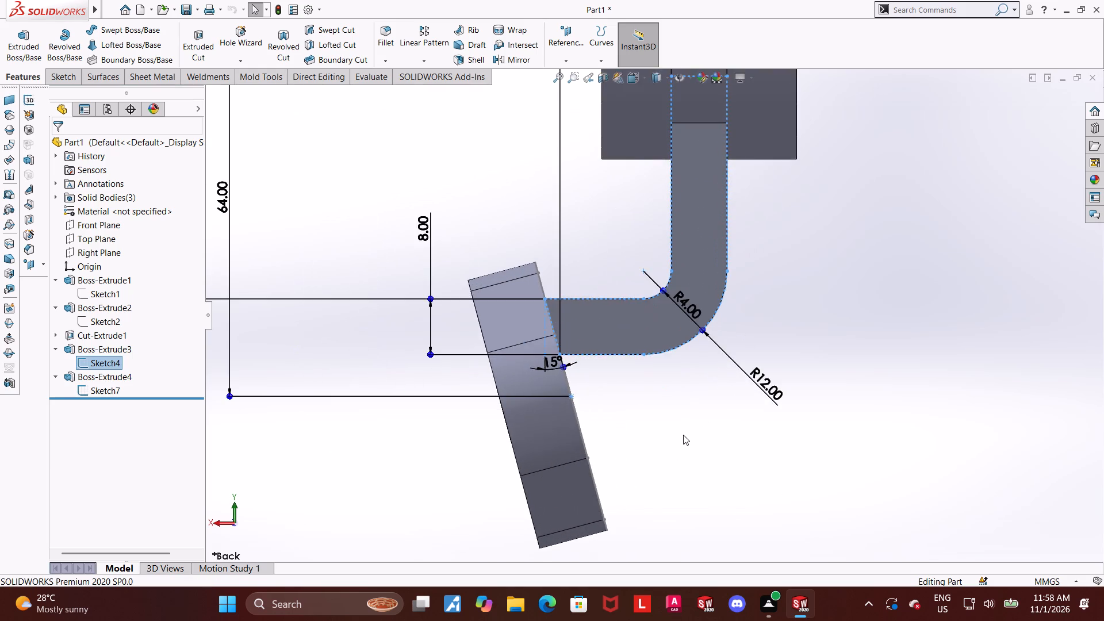
scroll(578, 415, up, 4)
scroll(622, 374, down, 3)
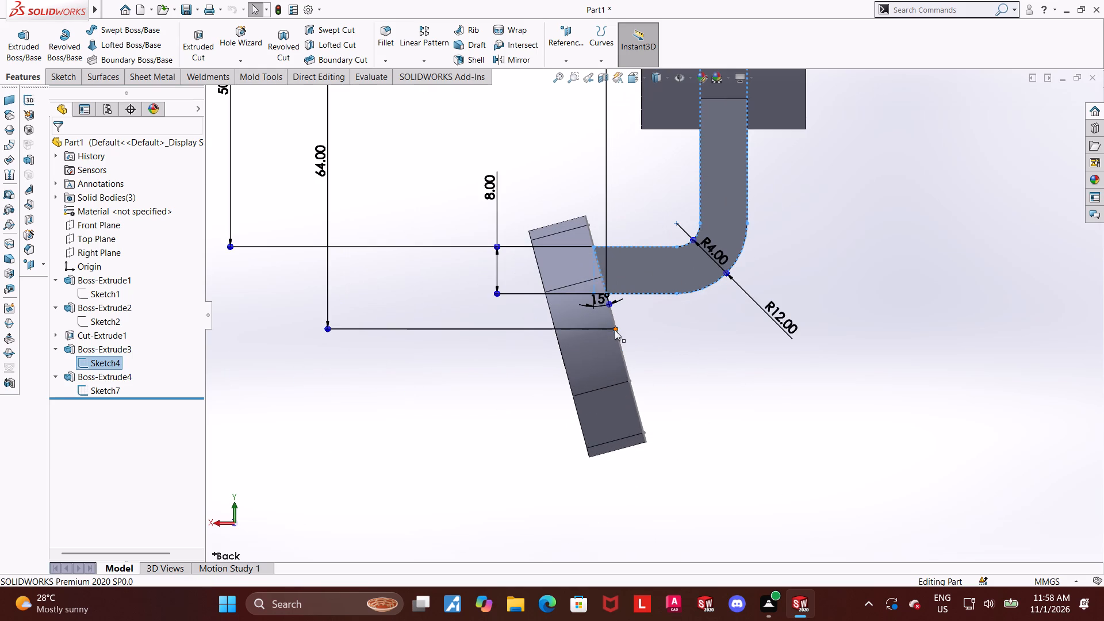
Open the flange profile sketch, view it face-on to inspect its centre point, and exit the sketch.
click(114, 388)
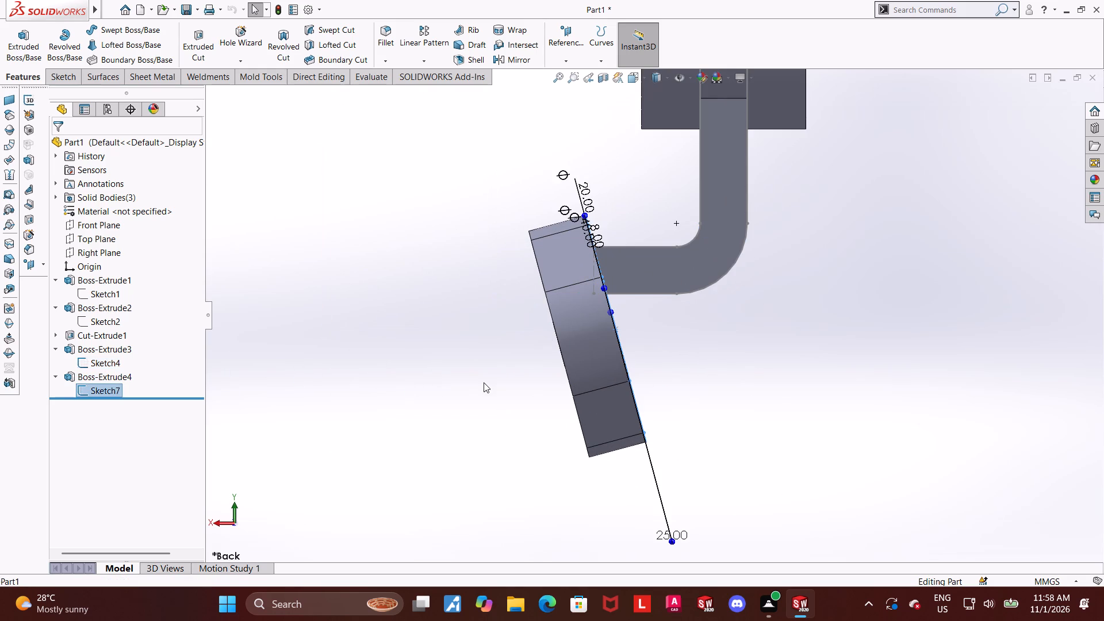
click(106, 386)
click(117, 355)
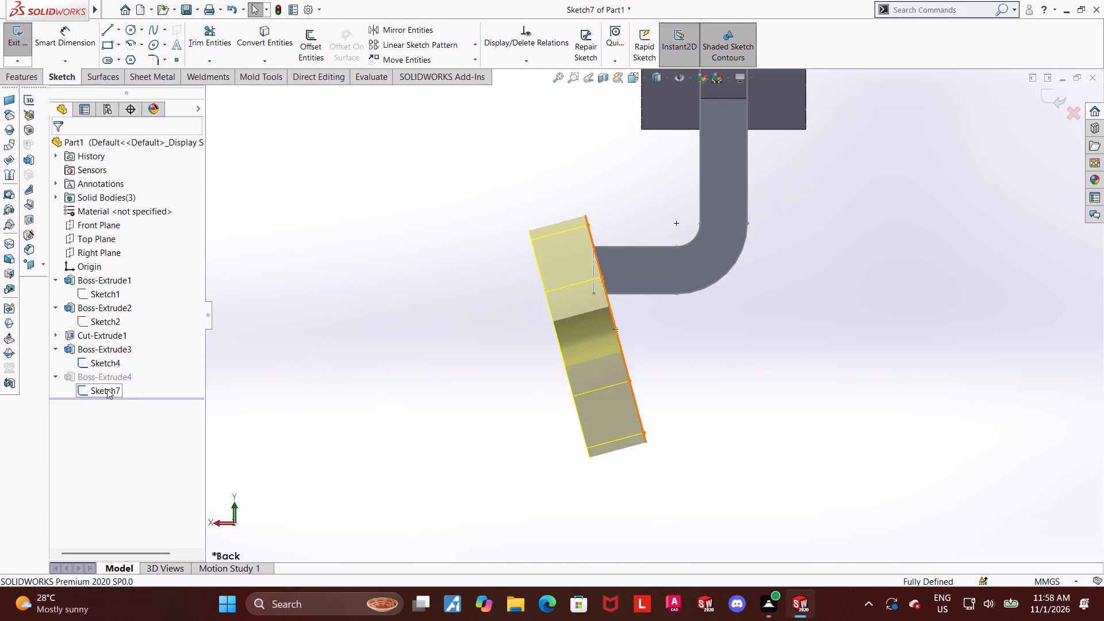
drag(107, 389, 113, 389)
click(133, 375)
click(821, 436)
scroll(660, 338, down, 2)
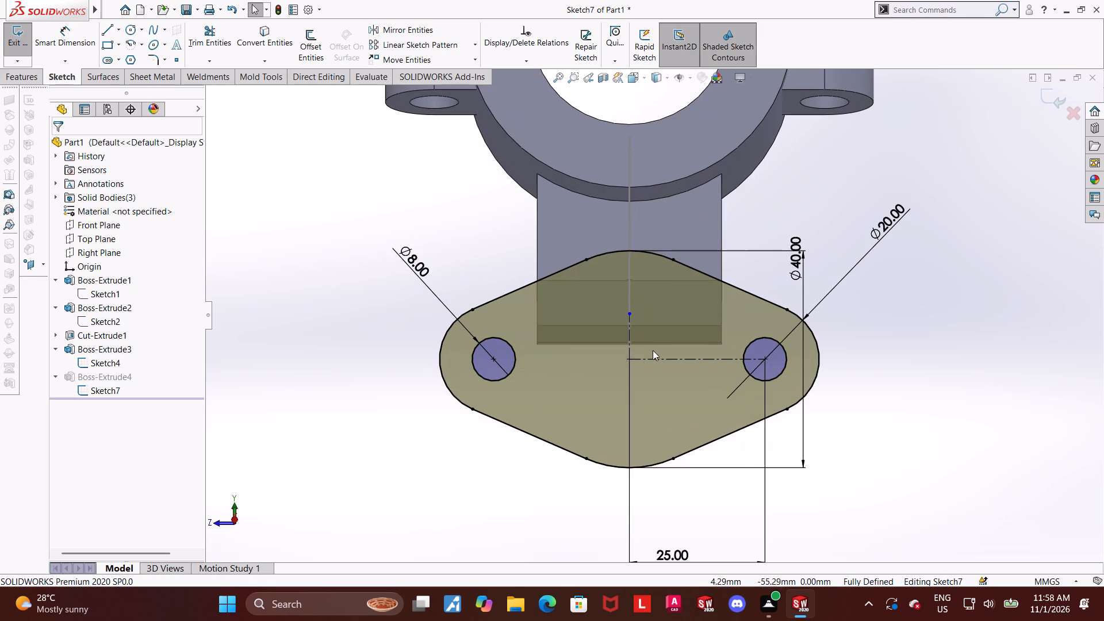
scroll(641, 359, down, 4)
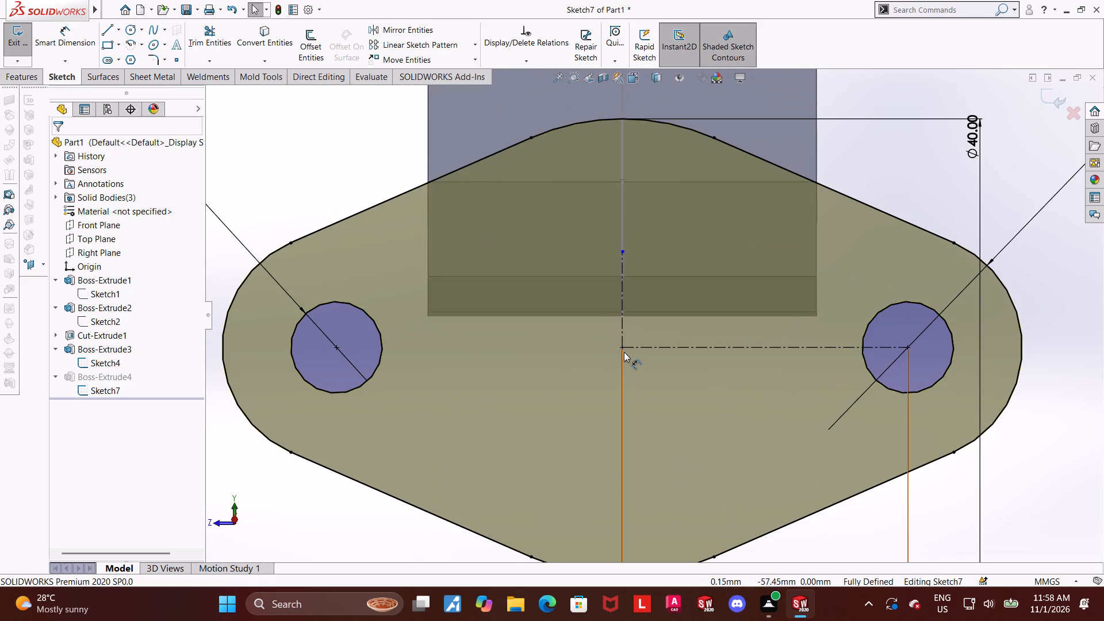
click(623, 347)
scroll(623, 347, up, 5)
key(Escape)
click(904, 363)
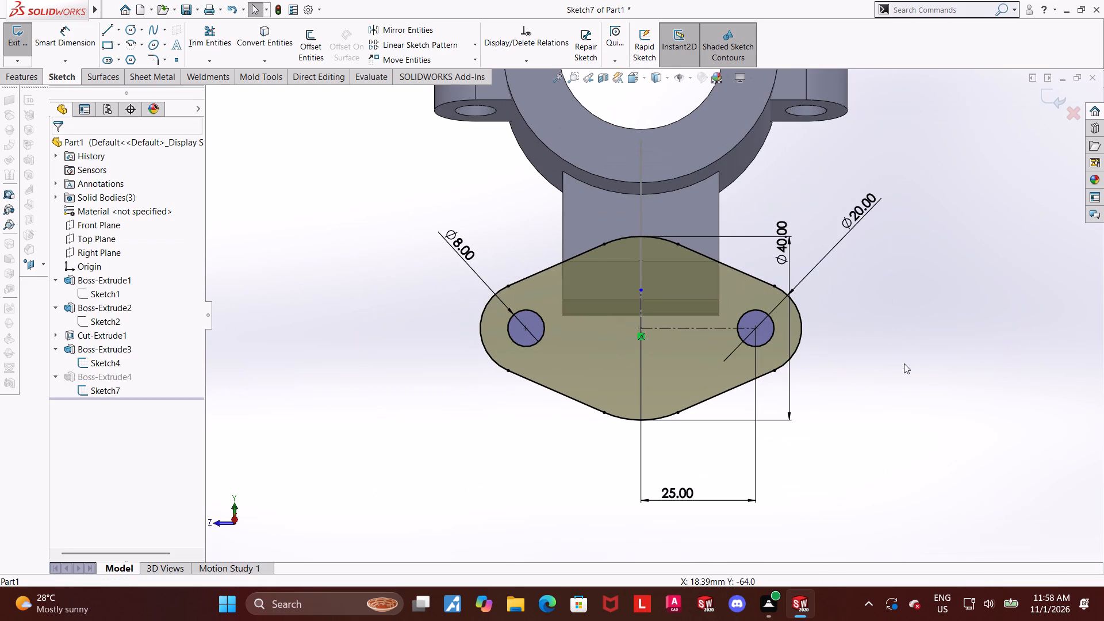
click(1043, 97)
Hide the arm sketch and the flange profile sketch.
scroll(869, 306, up, 2)
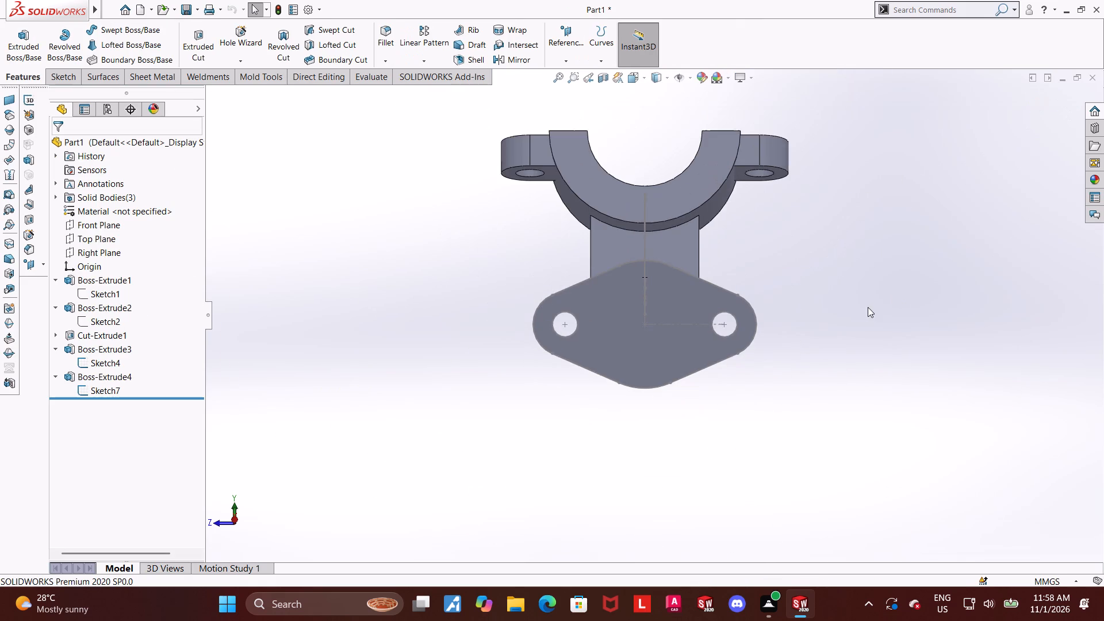
scroll(775, 308, down, 1)
scroll(734, 300, up, 2)
middle_drag(814, 290, 765, 319)
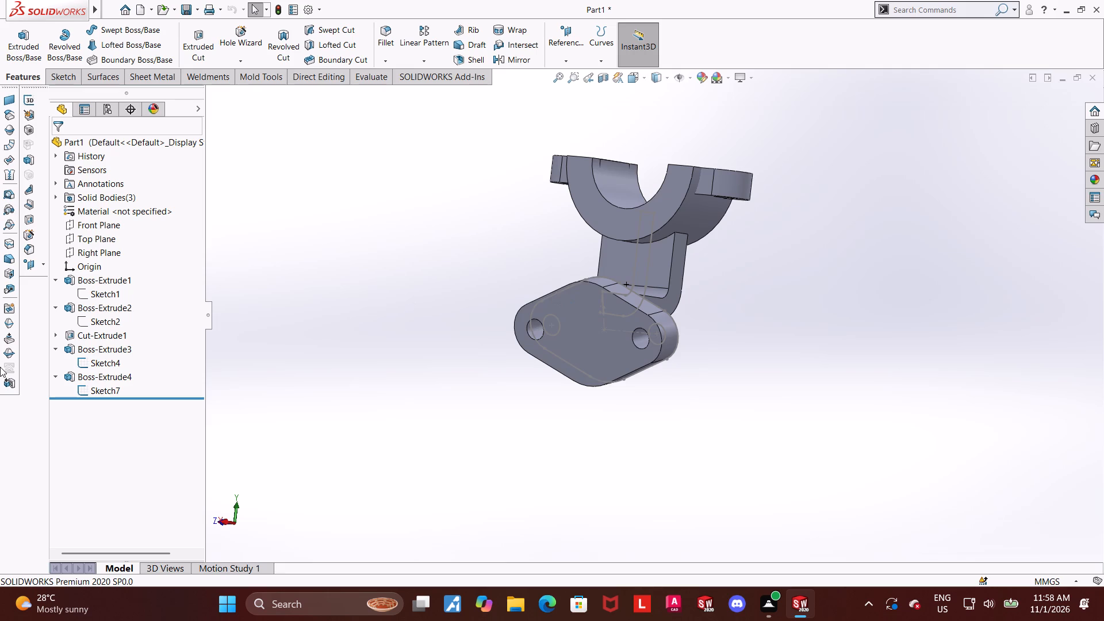
click(82, 363)
click(94, 361)
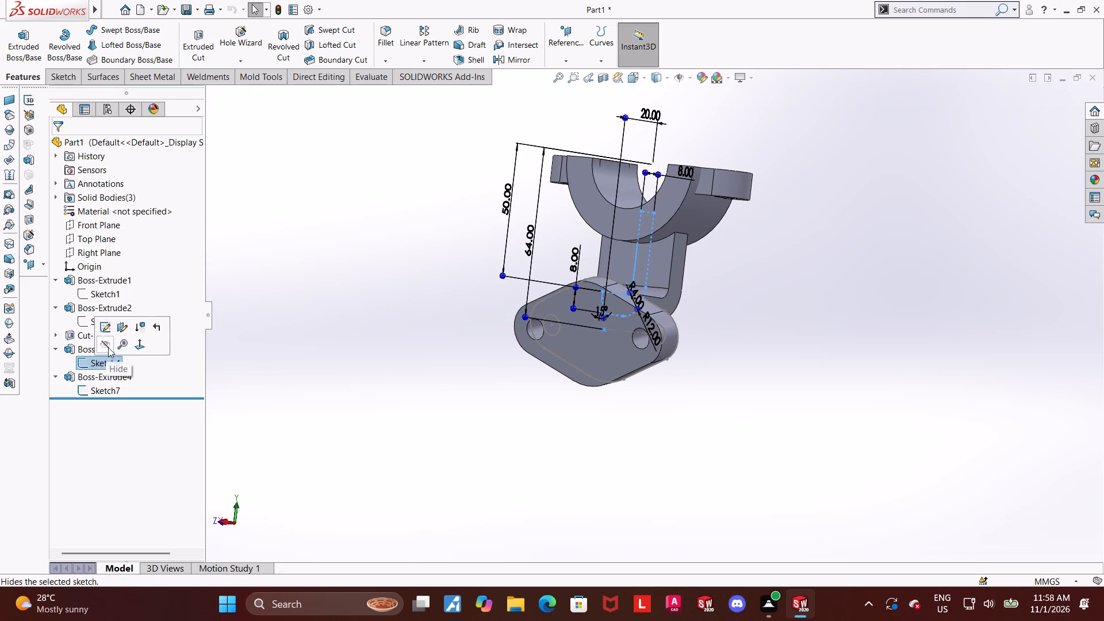
click(108, 347)
click(91, 388)
click(101, 363)
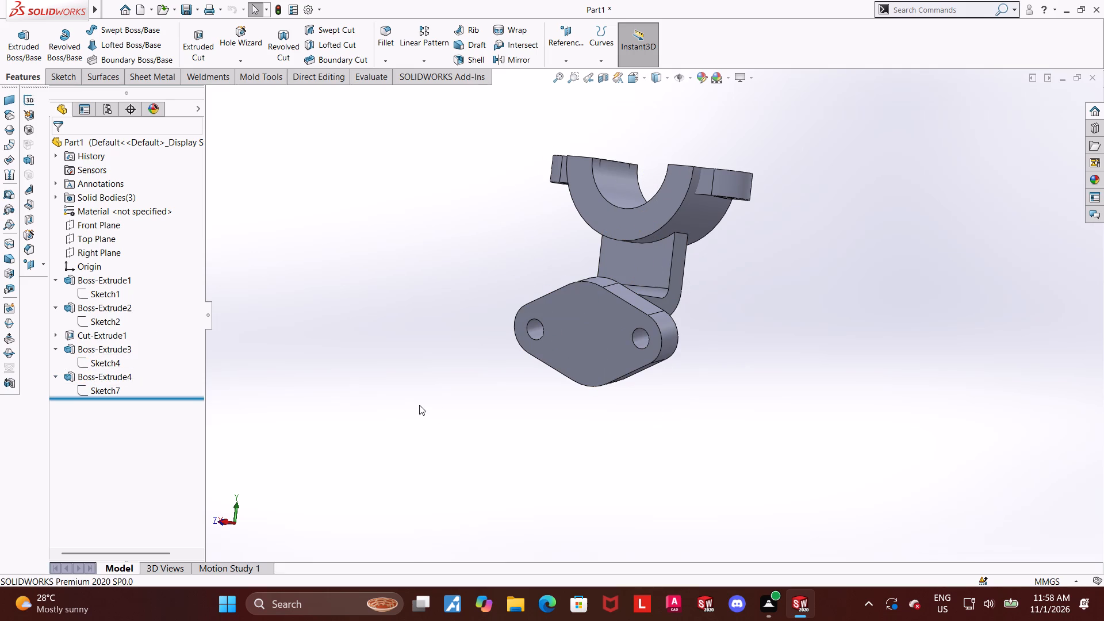
Start a new sketch on the flange's outer face and view it face-on.
key(ctrl+7)
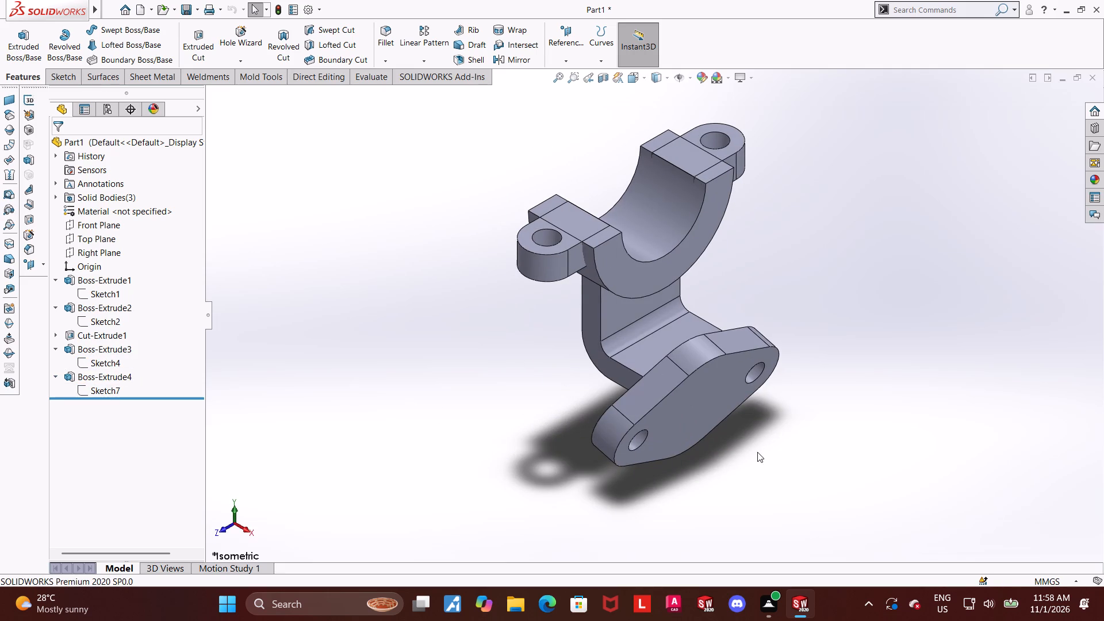
middle_drag(755, 451, 746, 435)
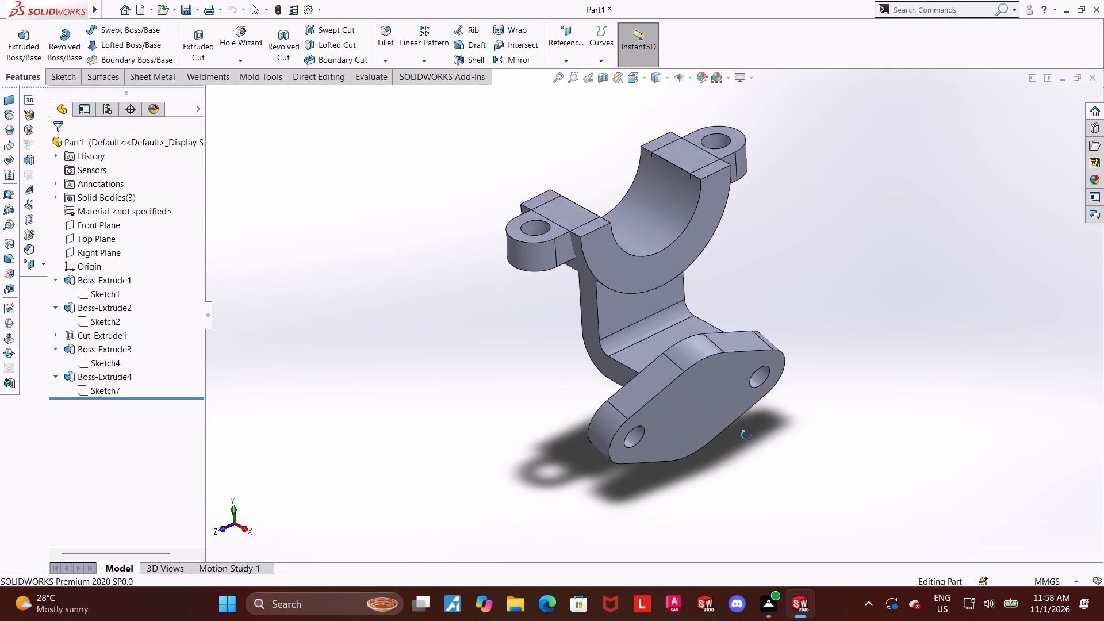
middle_drag(746, 435, 745, 430)
click(710, 407)
click(764, 374)
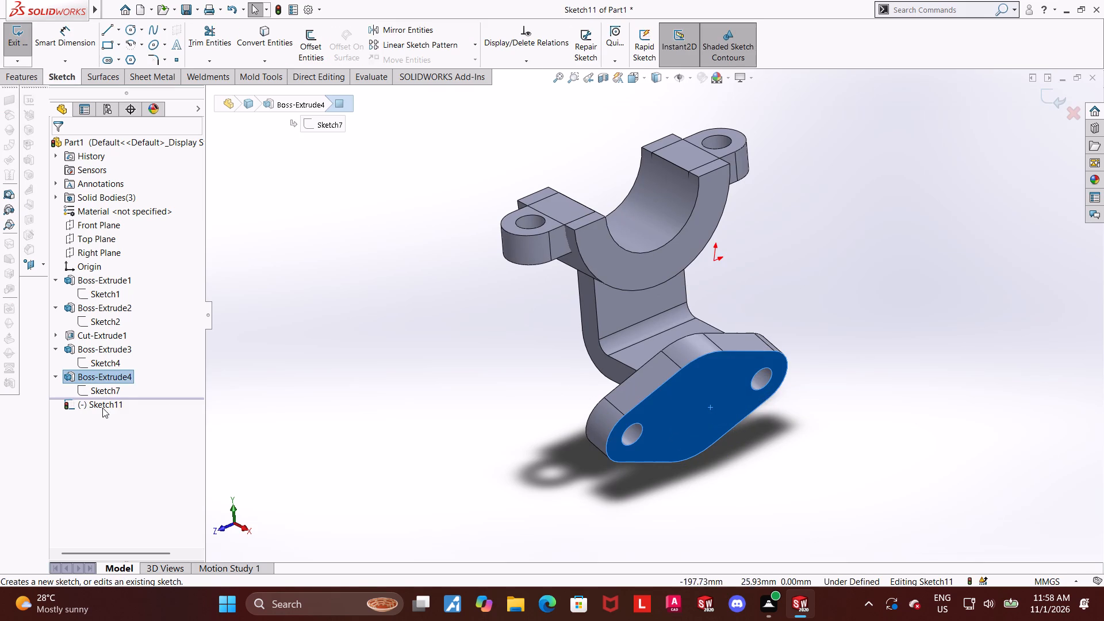
click(101, 408)
click(134, 393)
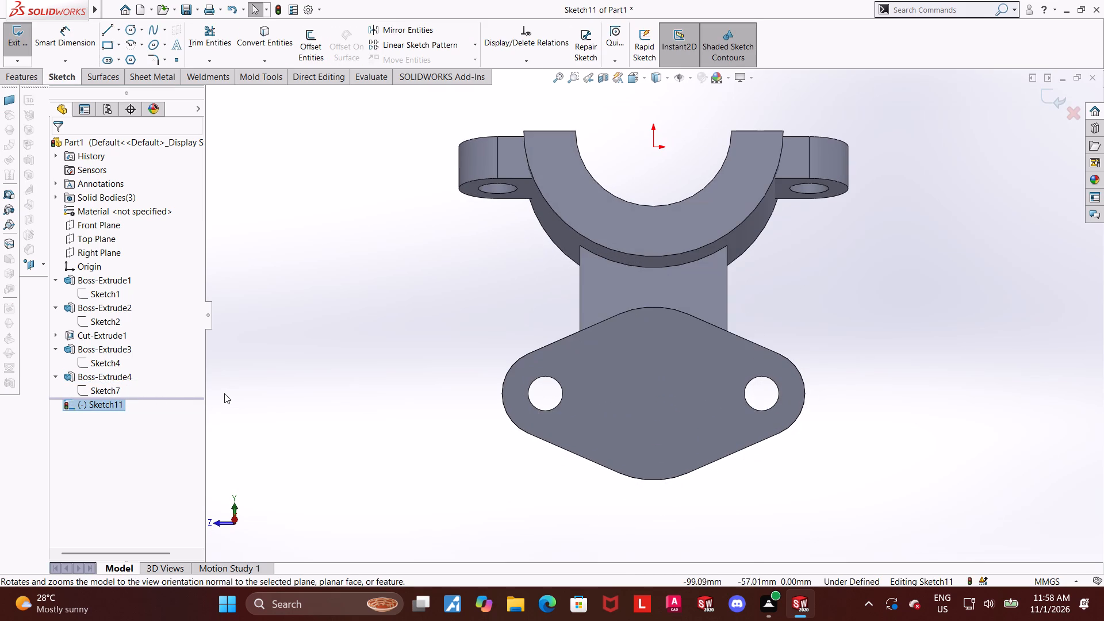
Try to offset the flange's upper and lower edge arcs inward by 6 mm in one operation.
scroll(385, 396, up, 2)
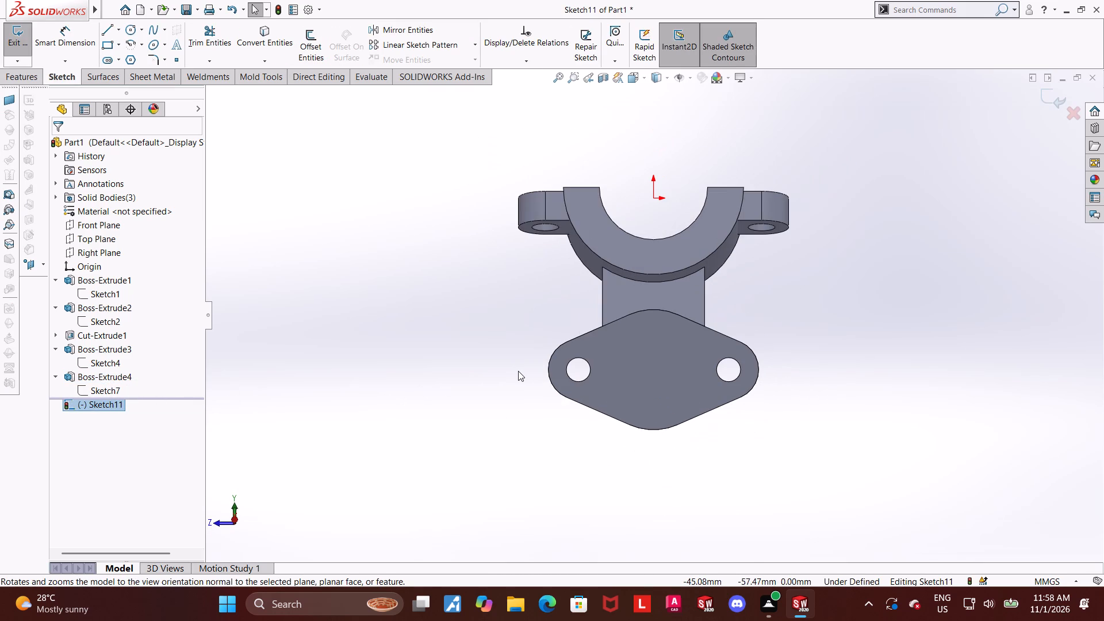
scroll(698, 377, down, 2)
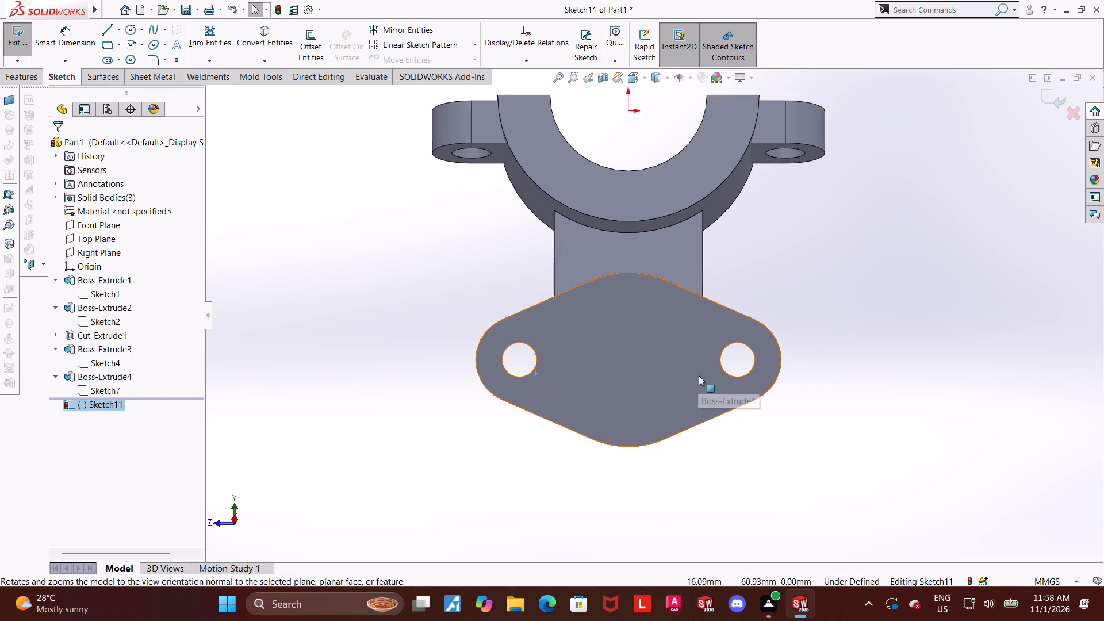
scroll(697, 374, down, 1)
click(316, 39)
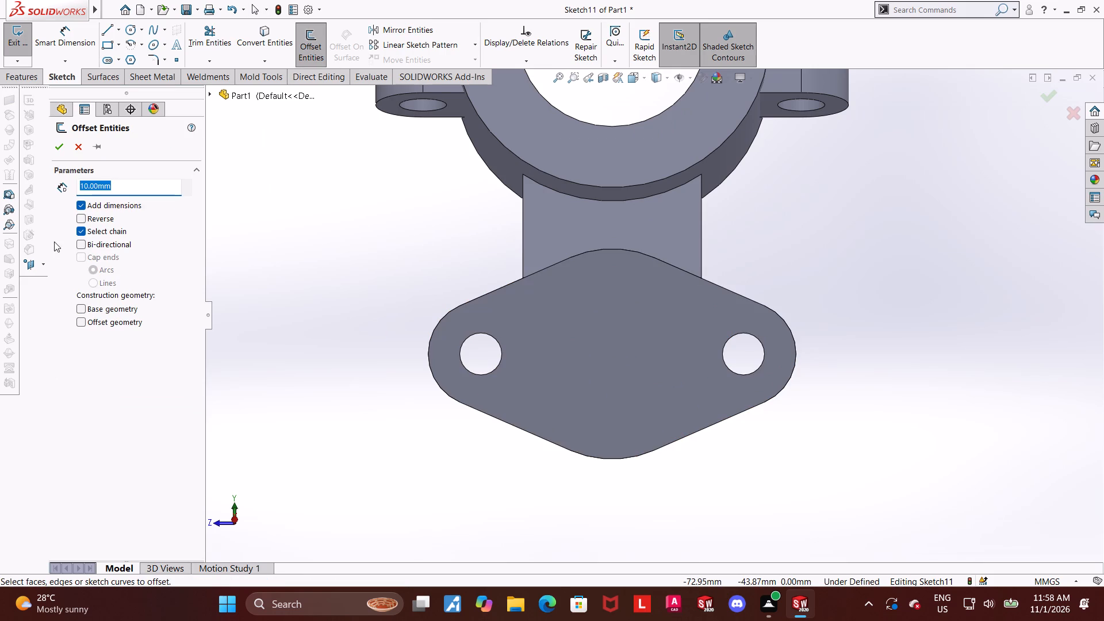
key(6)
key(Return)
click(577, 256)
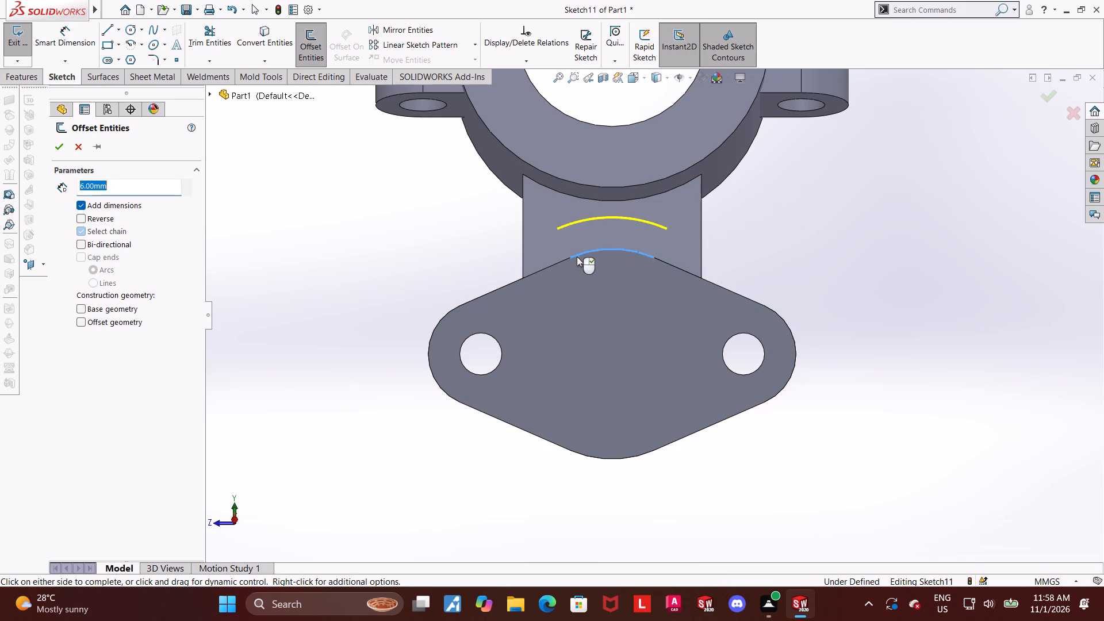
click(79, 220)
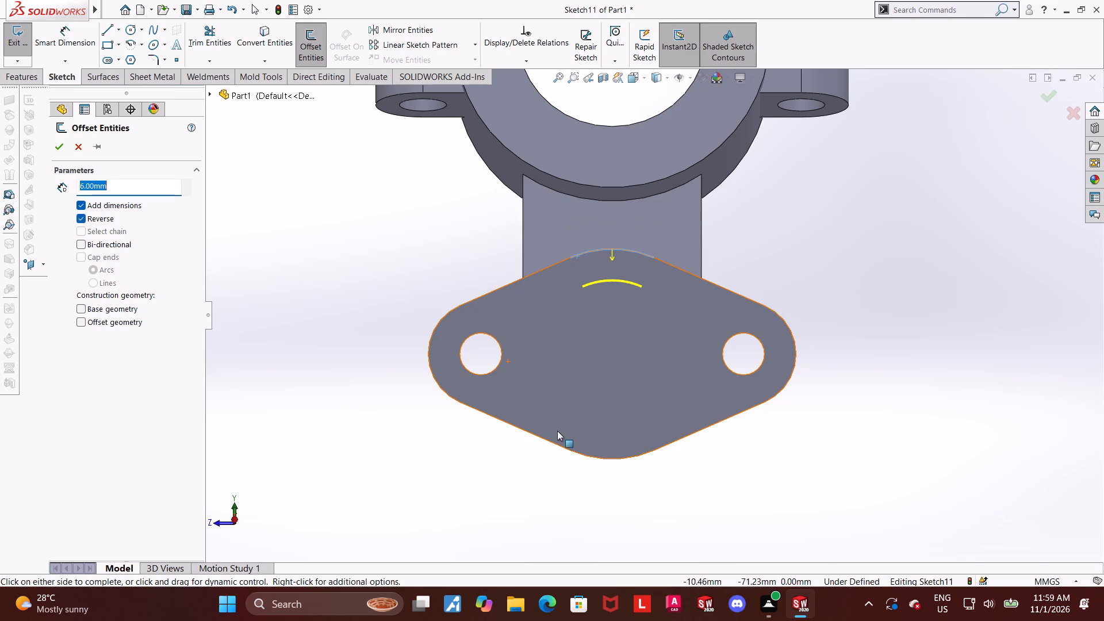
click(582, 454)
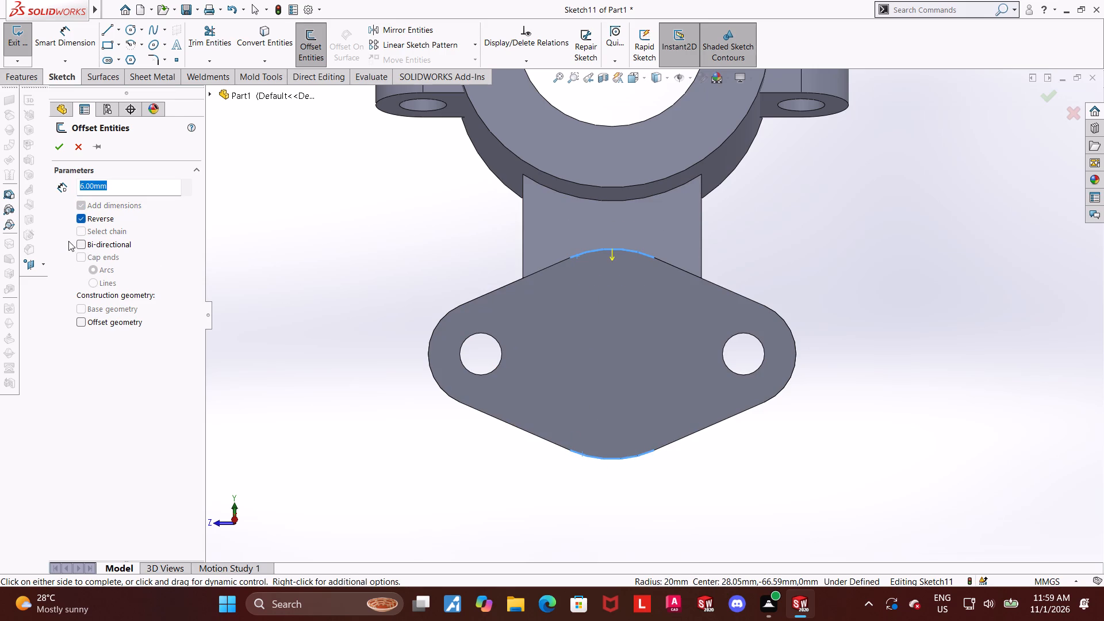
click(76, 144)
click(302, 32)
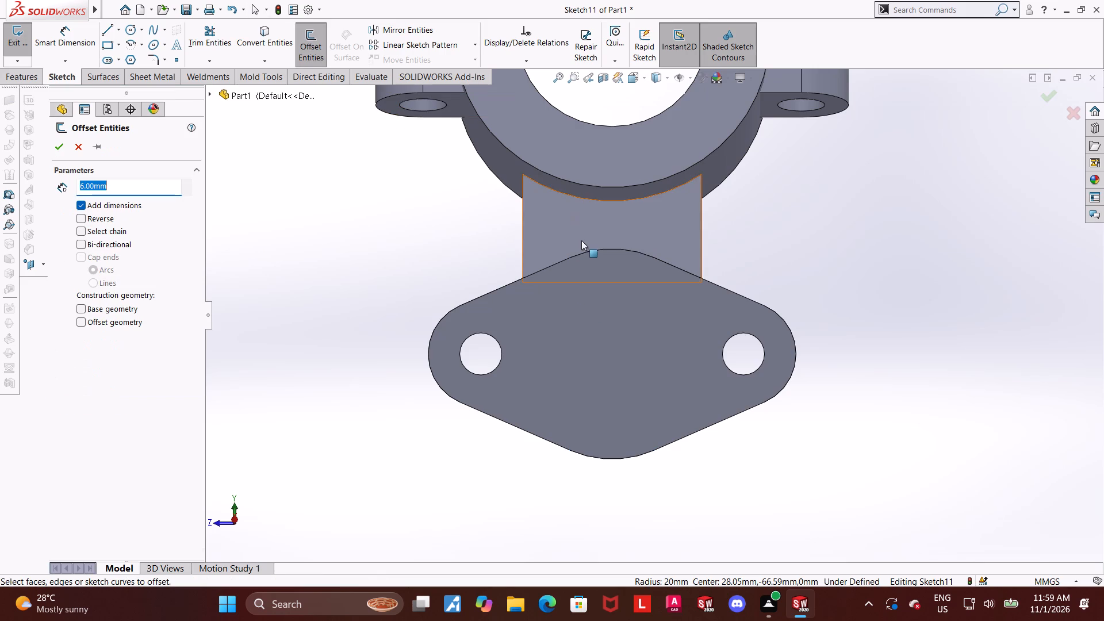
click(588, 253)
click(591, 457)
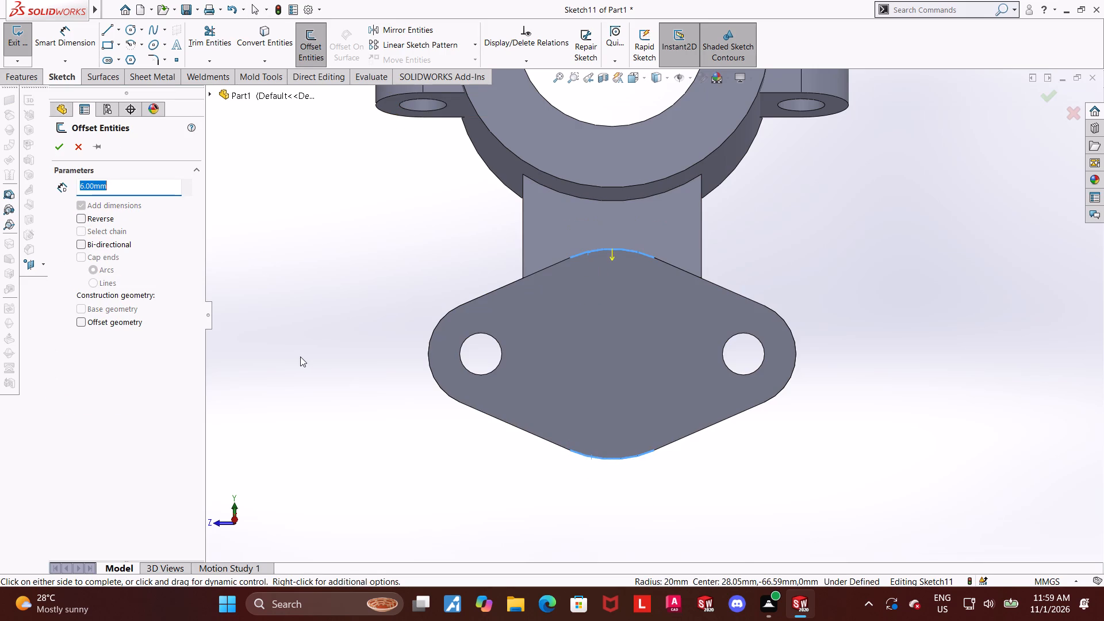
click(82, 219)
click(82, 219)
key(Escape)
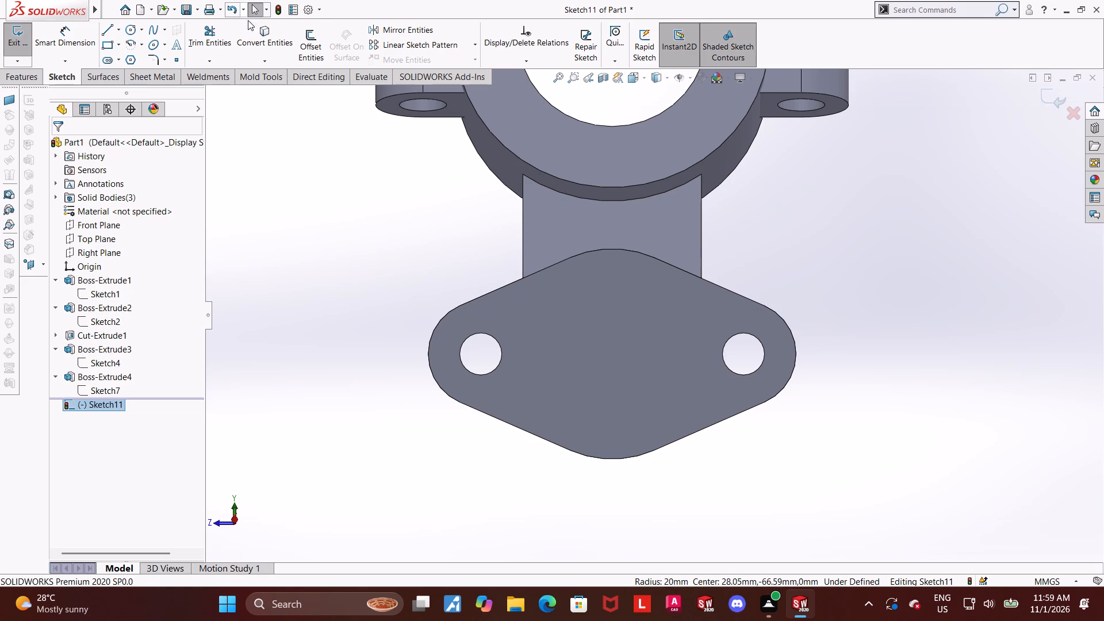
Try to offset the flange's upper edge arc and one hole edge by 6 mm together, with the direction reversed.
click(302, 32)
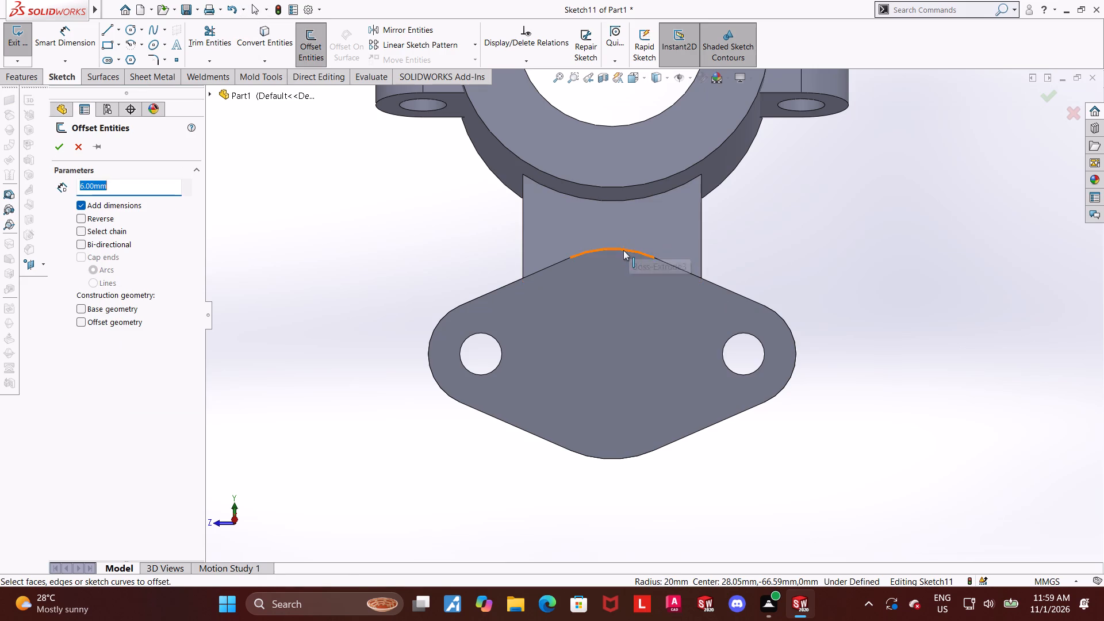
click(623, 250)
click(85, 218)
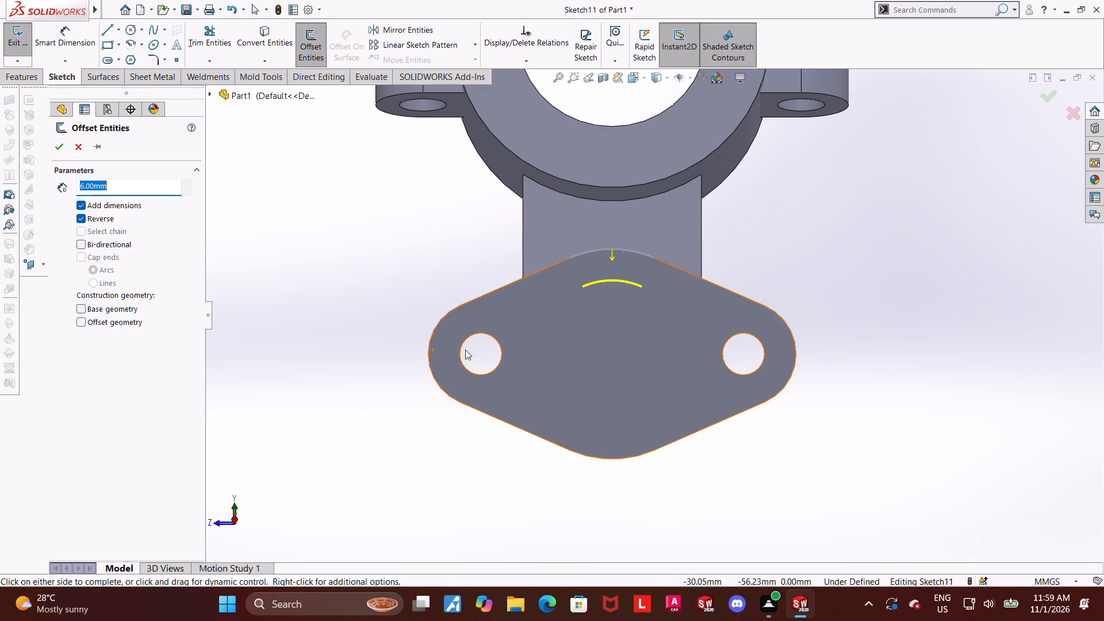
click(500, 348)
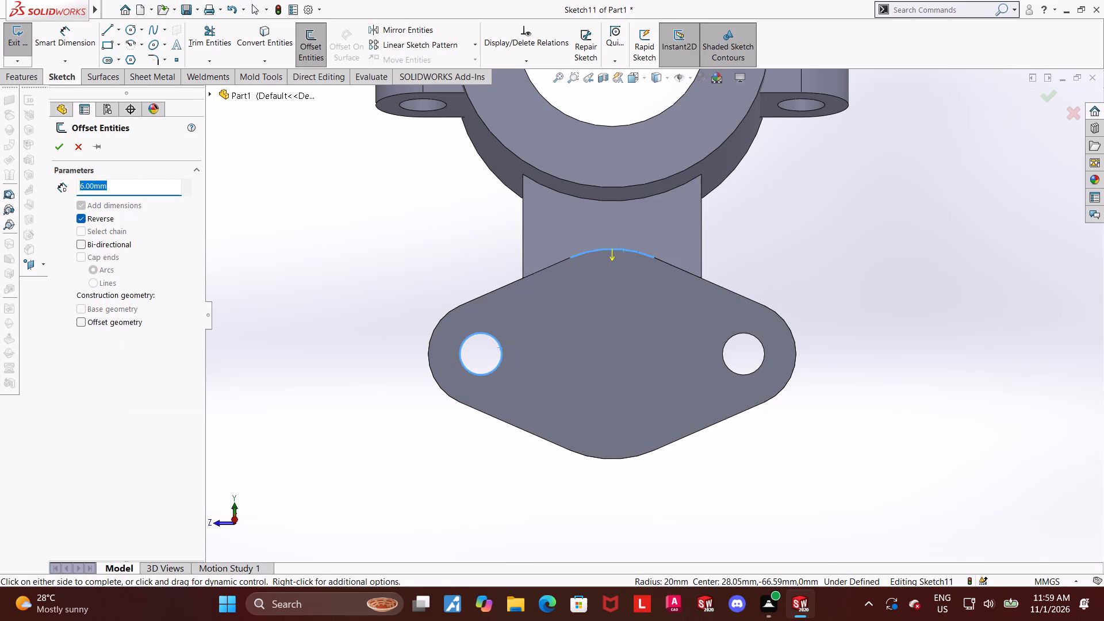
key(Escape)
Offset the flange's upper and lower edge arcs inward by 6 mm, each as a separate offset.
click(302, 47)
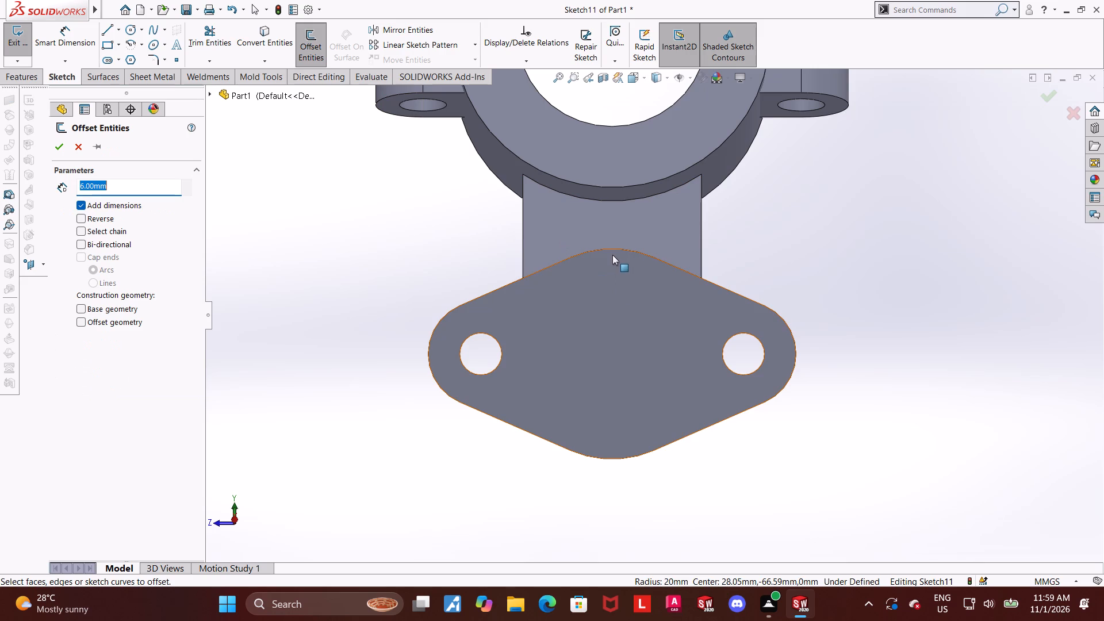
click(611, 250)
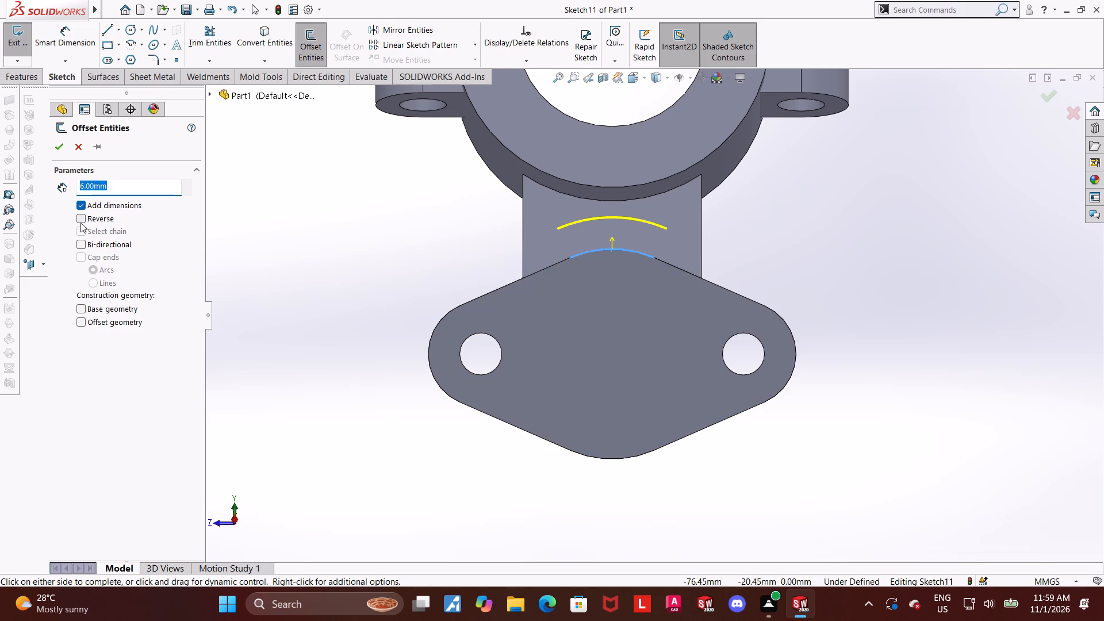
click(80, 223)
click(57, 151)
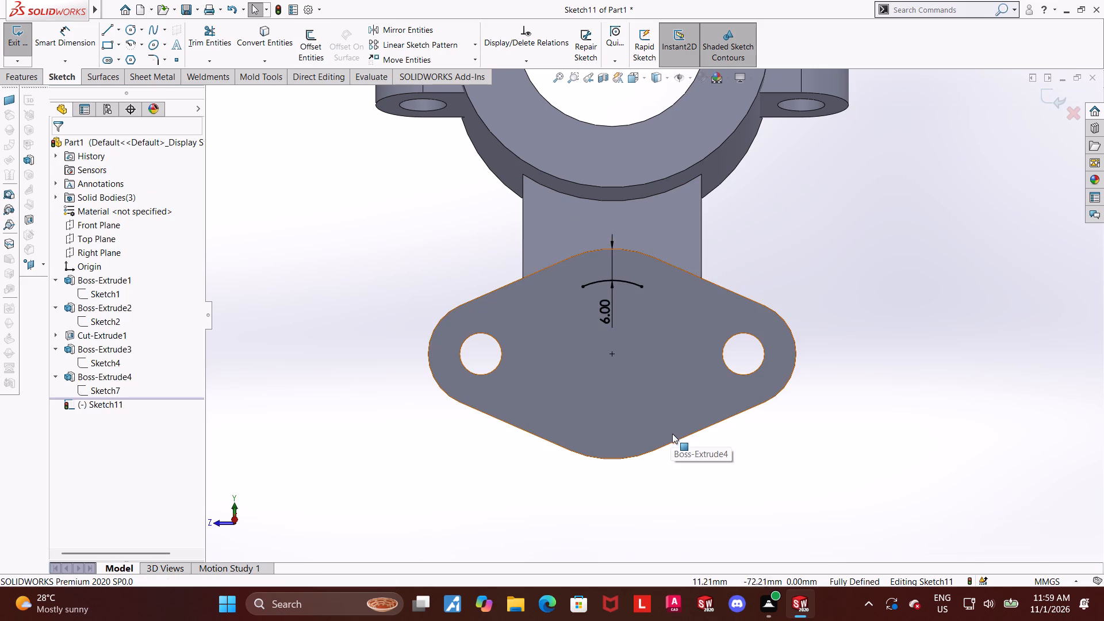
scroll(672, 434, down, 1)
click(305, 43)
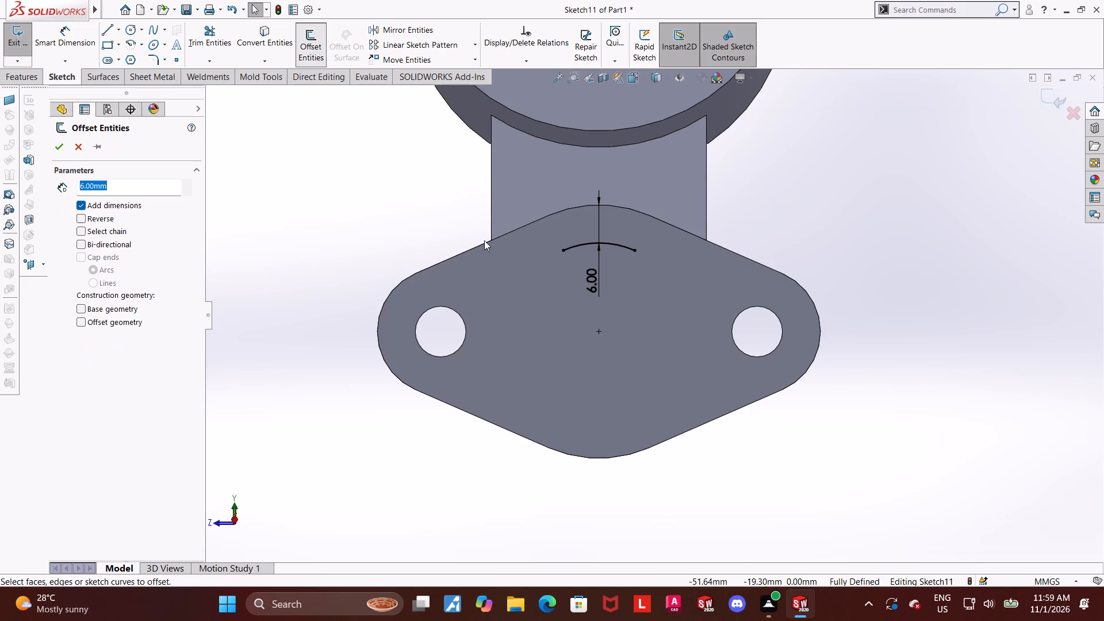
click(603, 458)
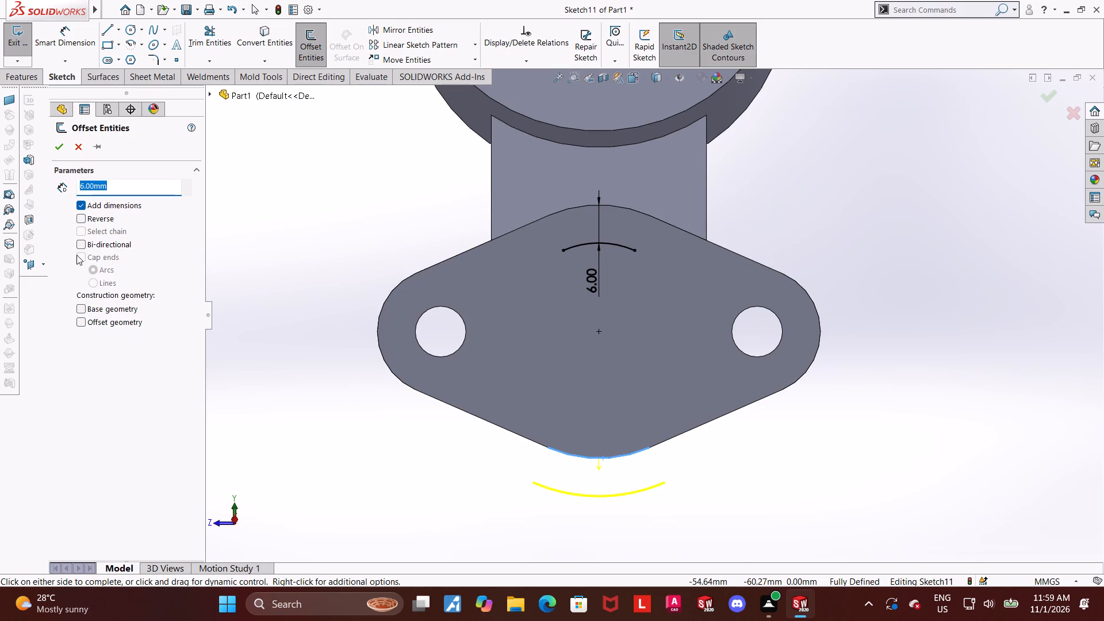
click(81, 224)
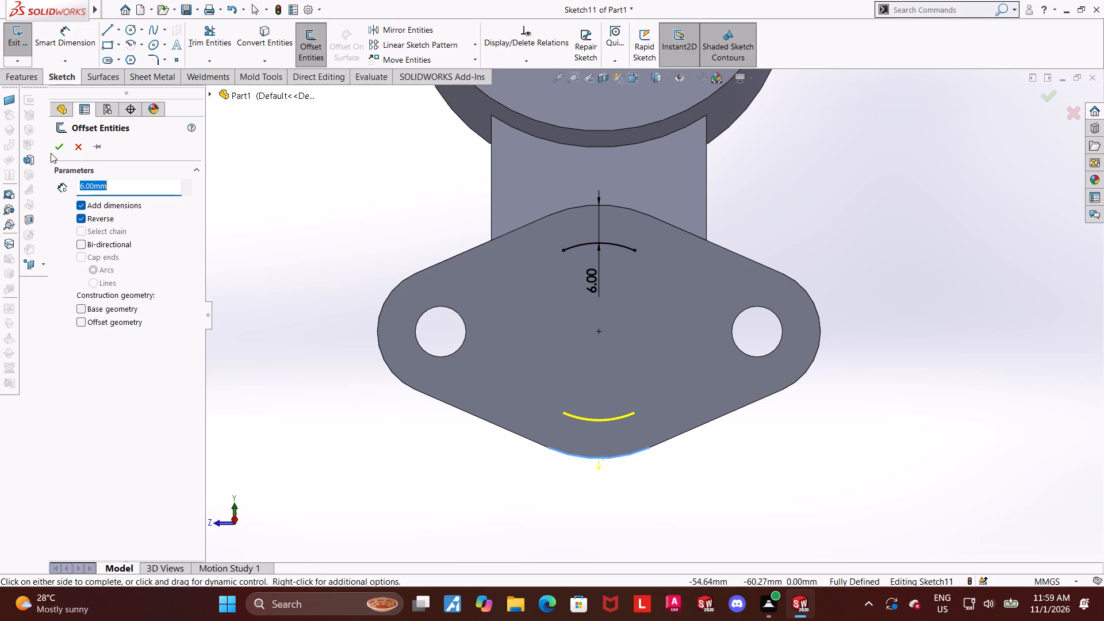
click(54, 150)
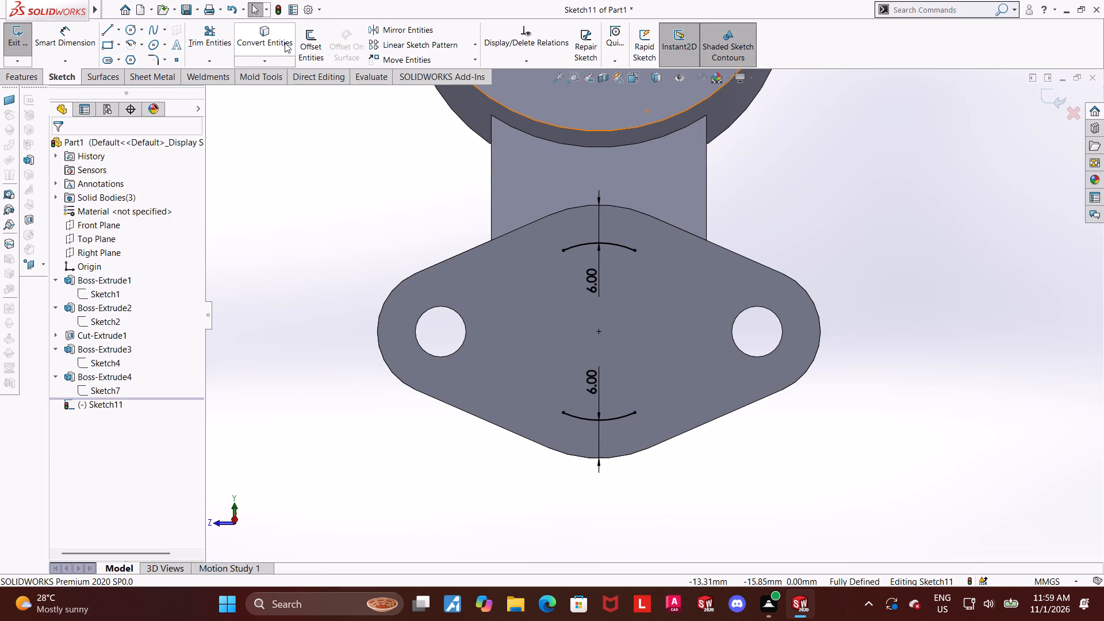
Offset the edges of both flange holes outward by 6 mm, each as a separate offset.
click(306, 44)
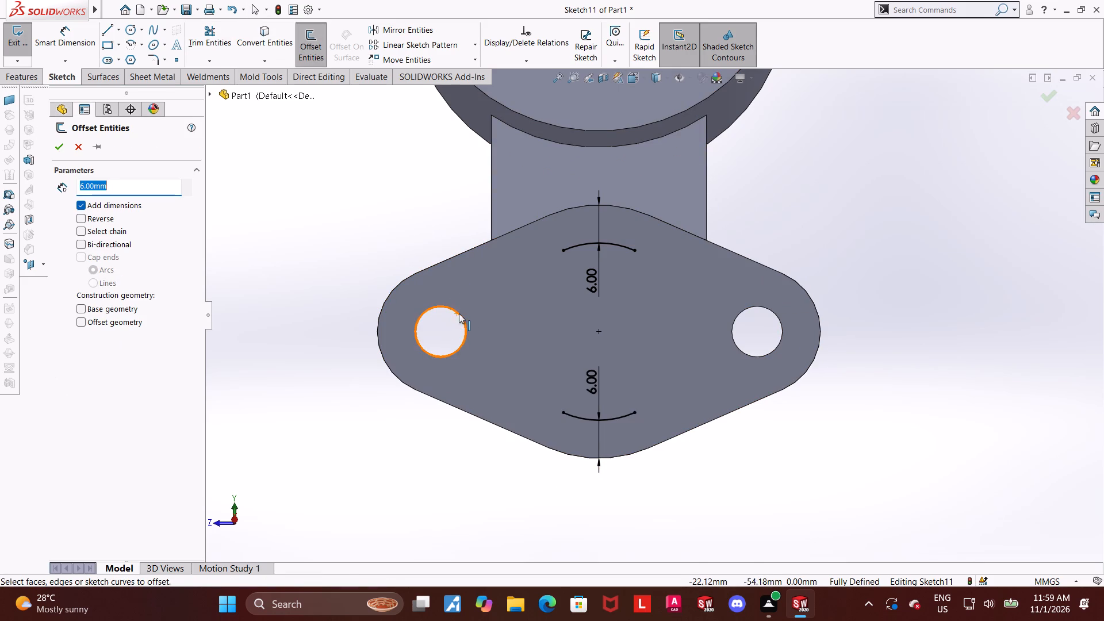
click(459, 313)
click(62, 148)
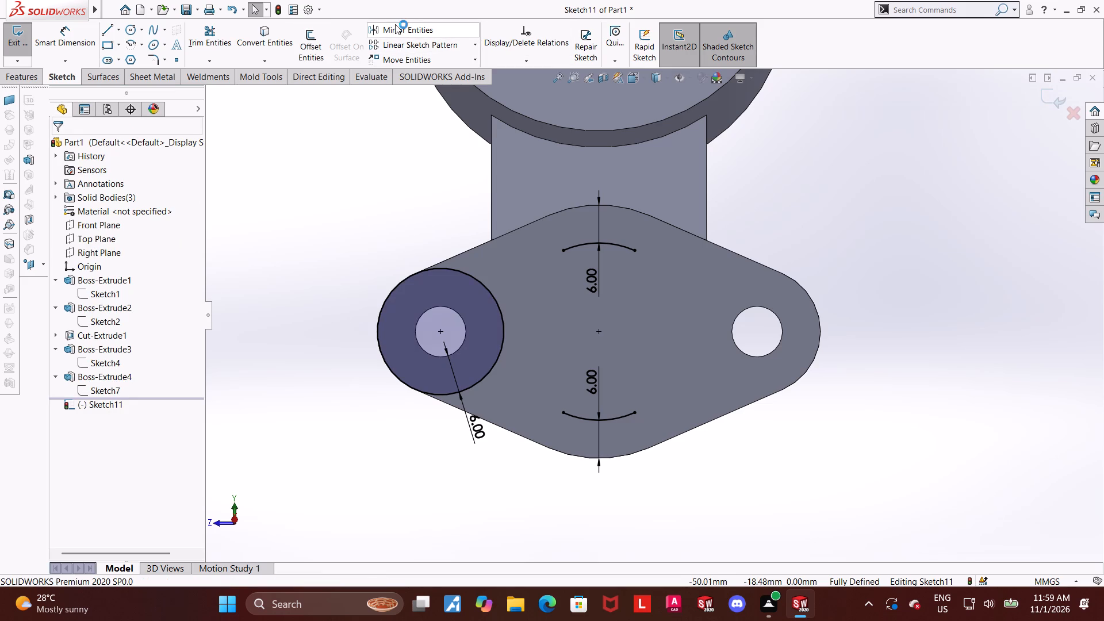
click(316, 38)
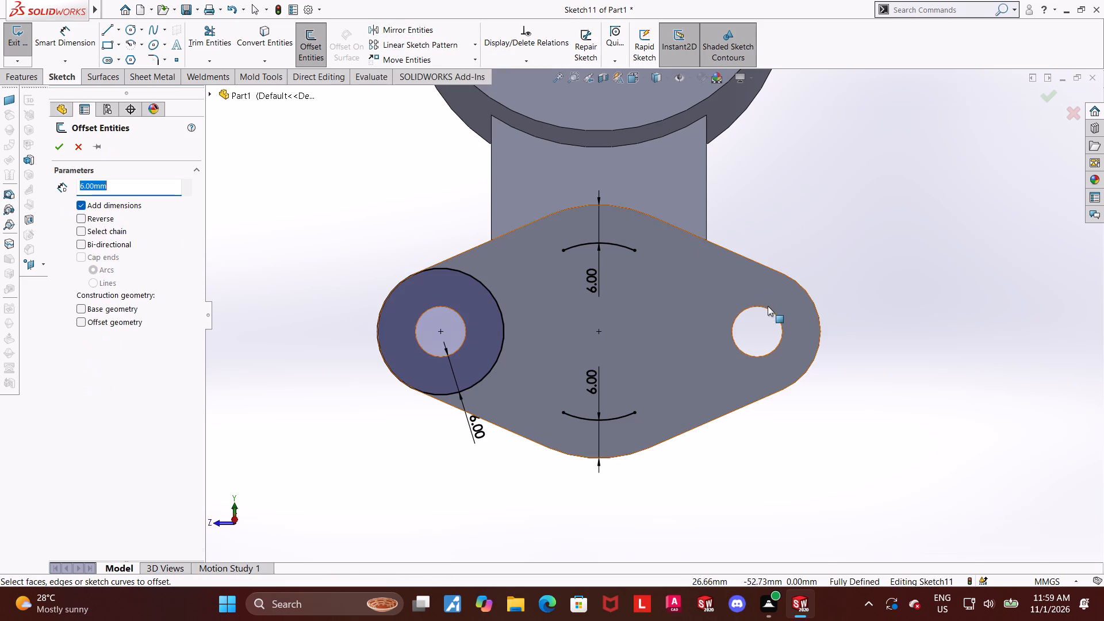
click(768, 308)
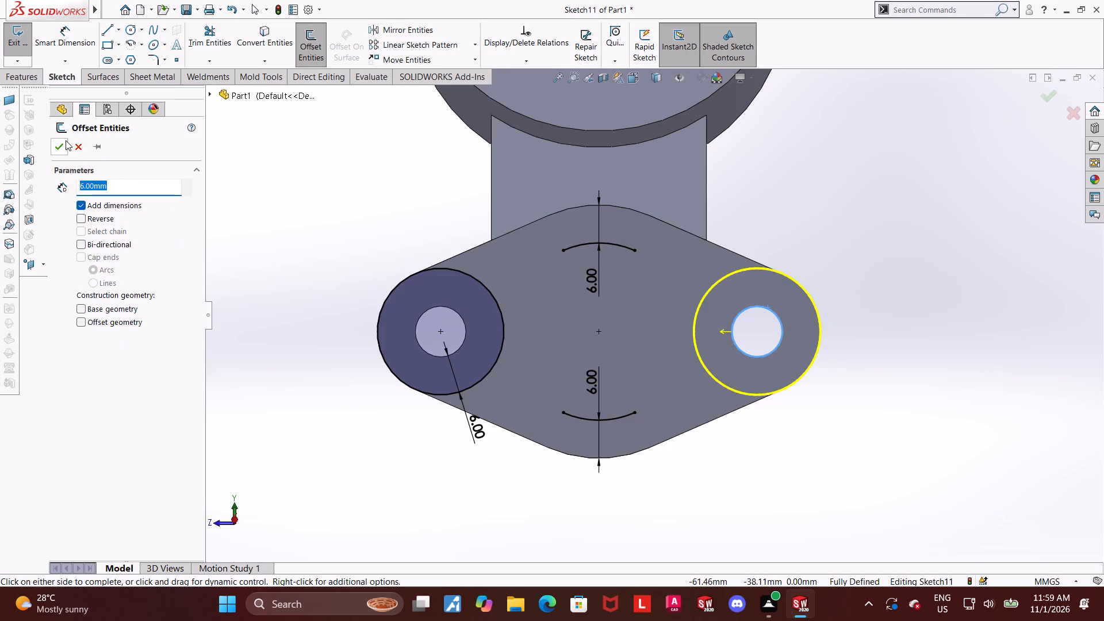
click(64, 140)
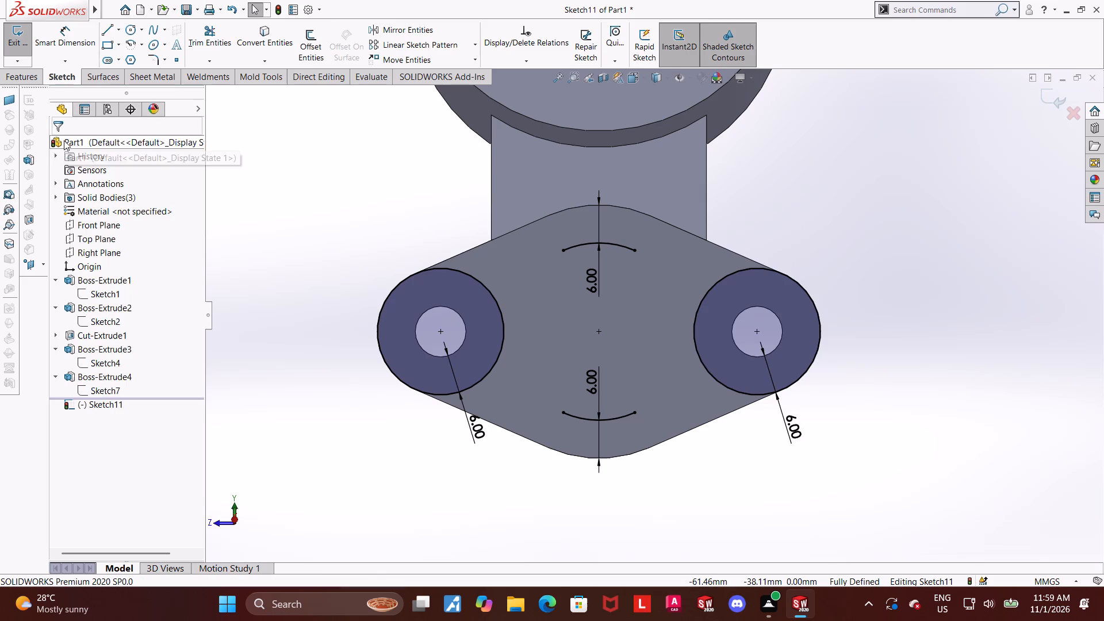
key(Escape)
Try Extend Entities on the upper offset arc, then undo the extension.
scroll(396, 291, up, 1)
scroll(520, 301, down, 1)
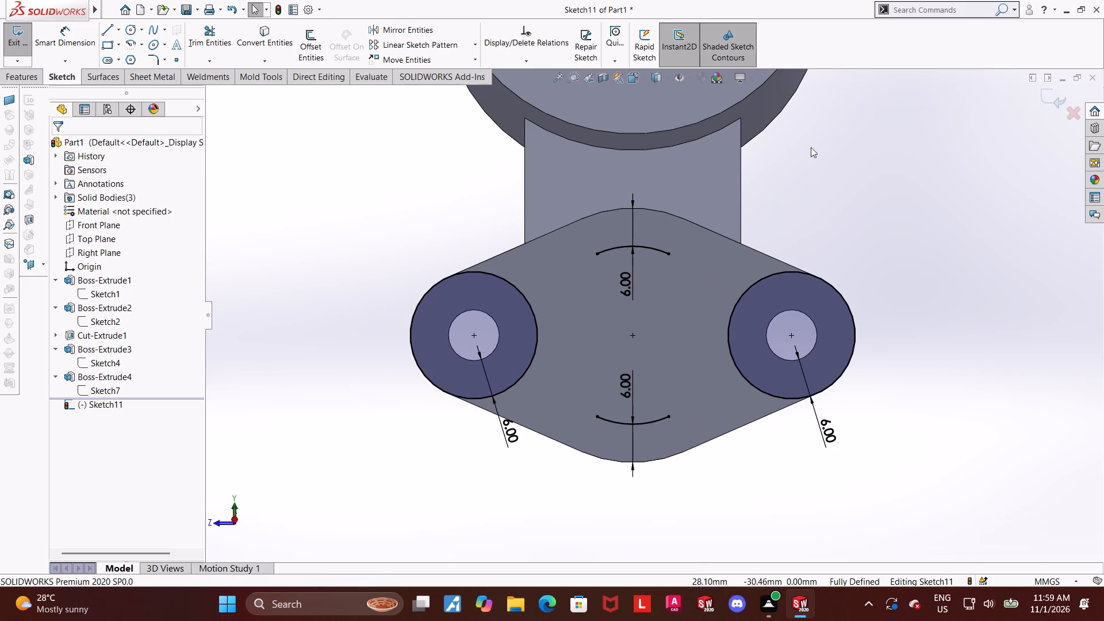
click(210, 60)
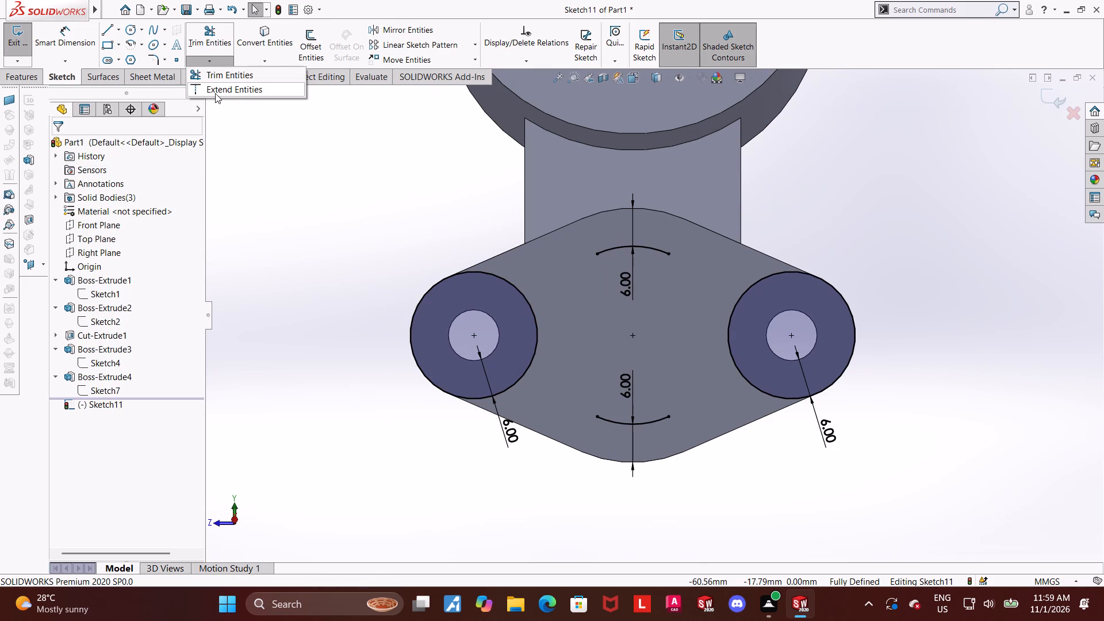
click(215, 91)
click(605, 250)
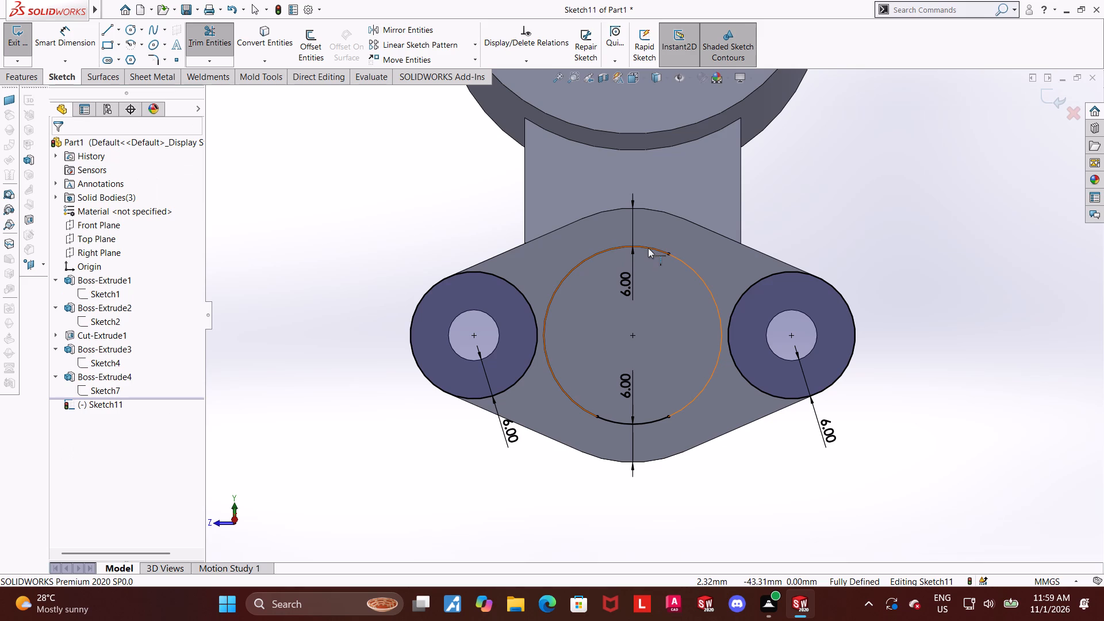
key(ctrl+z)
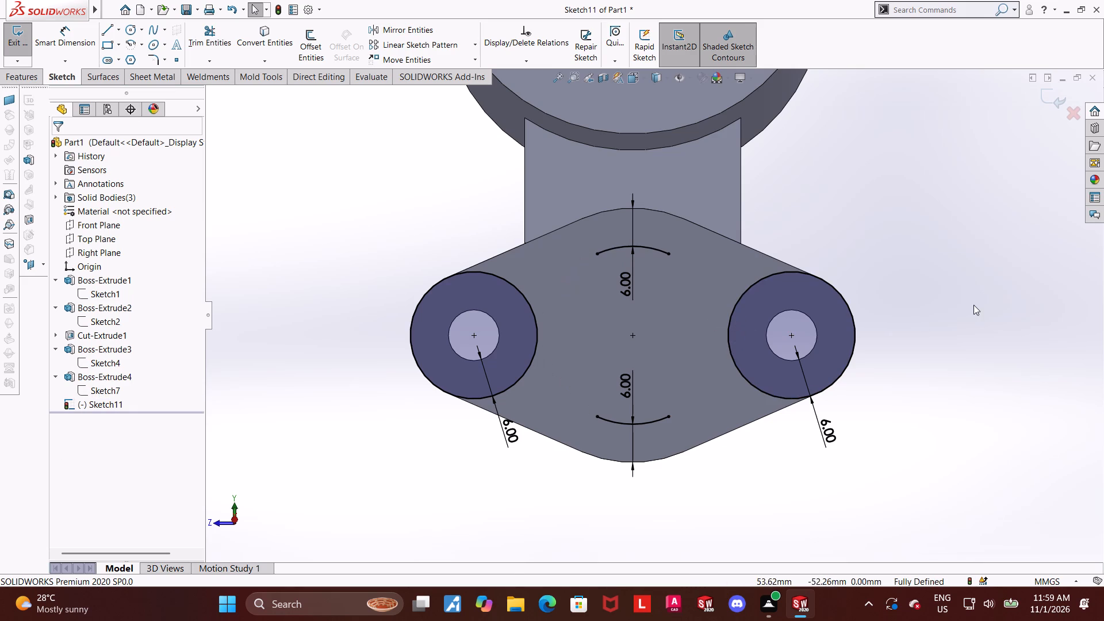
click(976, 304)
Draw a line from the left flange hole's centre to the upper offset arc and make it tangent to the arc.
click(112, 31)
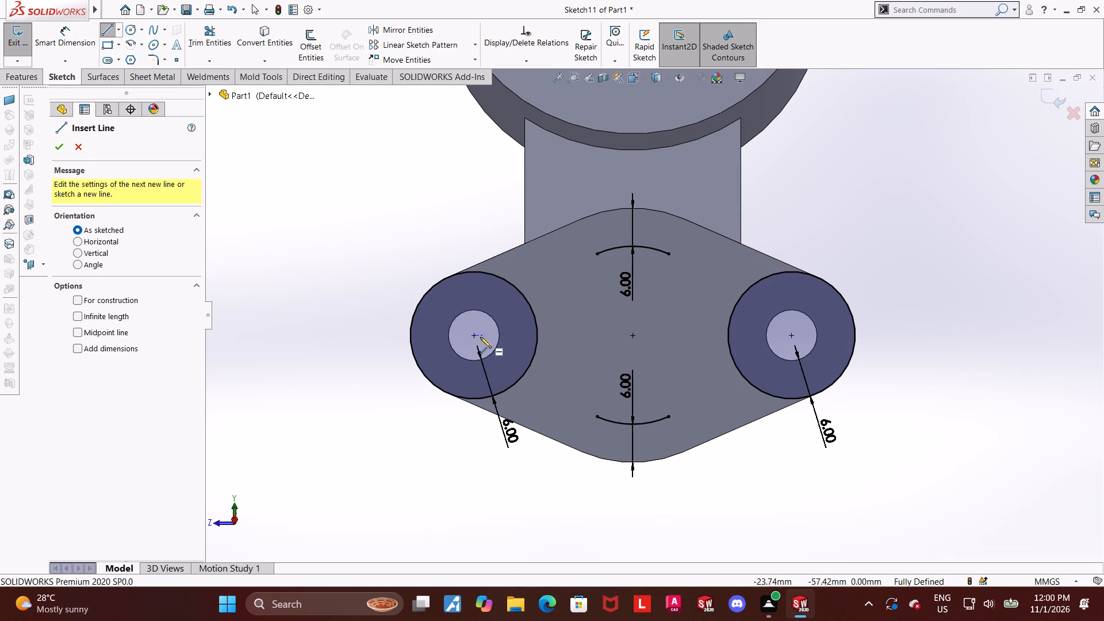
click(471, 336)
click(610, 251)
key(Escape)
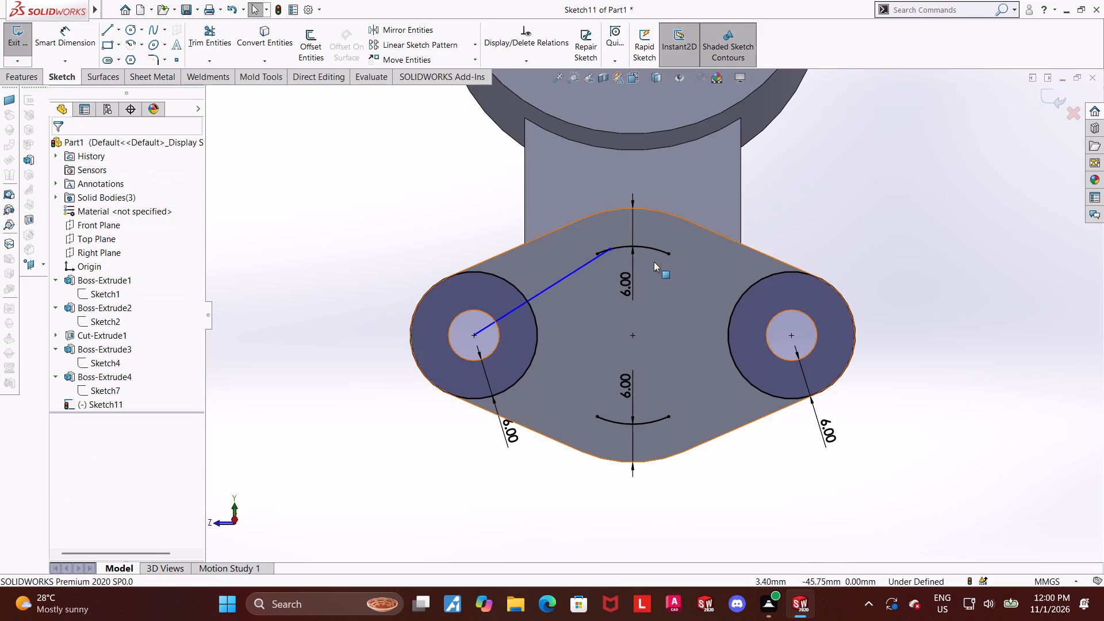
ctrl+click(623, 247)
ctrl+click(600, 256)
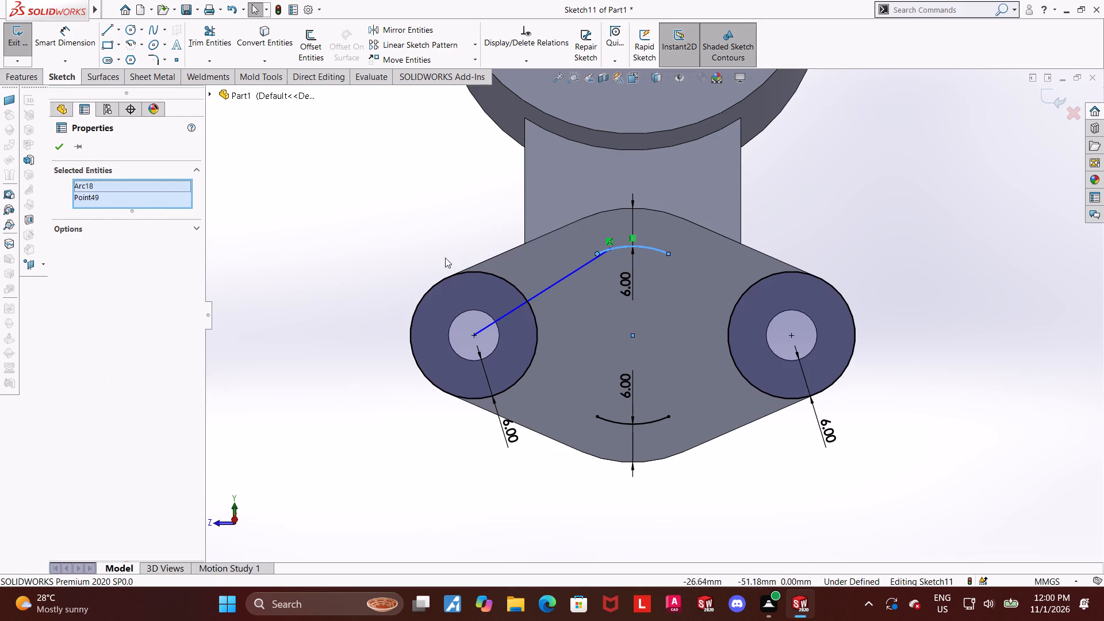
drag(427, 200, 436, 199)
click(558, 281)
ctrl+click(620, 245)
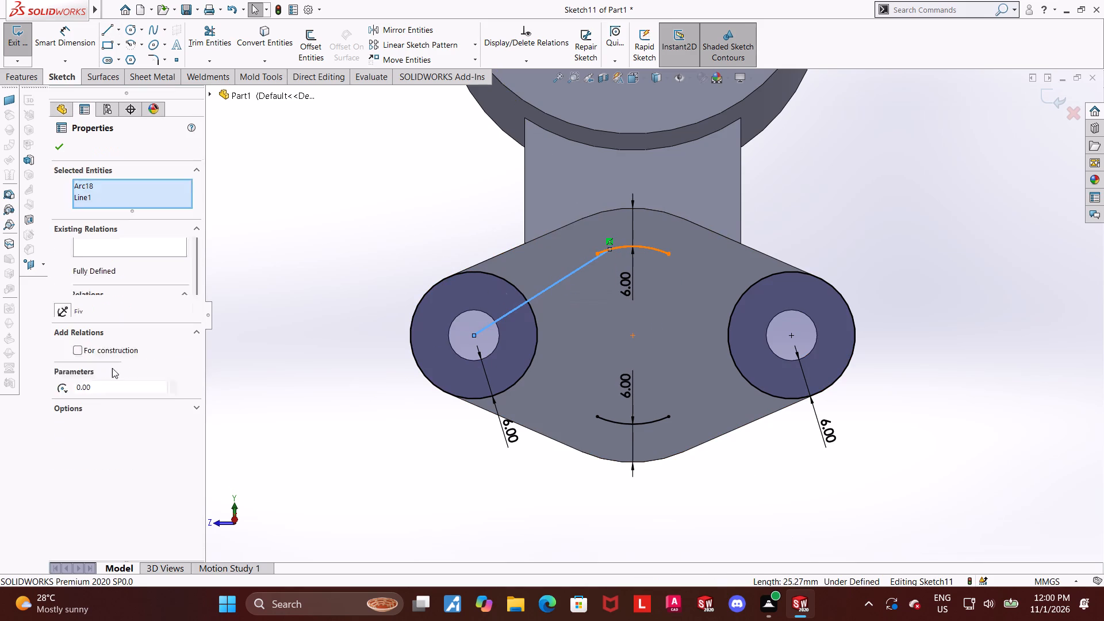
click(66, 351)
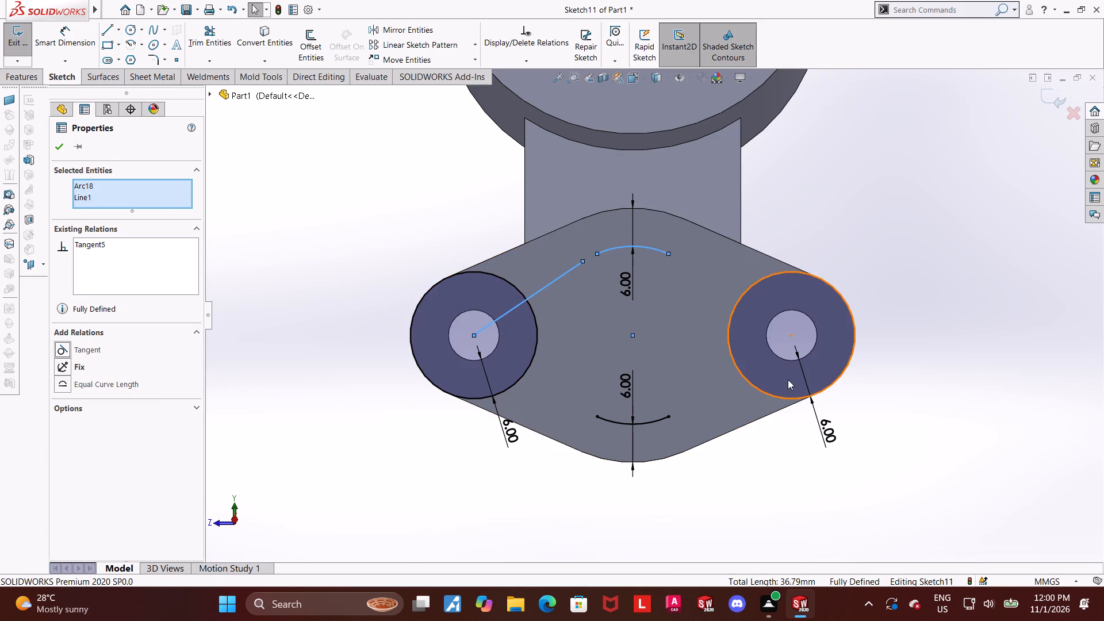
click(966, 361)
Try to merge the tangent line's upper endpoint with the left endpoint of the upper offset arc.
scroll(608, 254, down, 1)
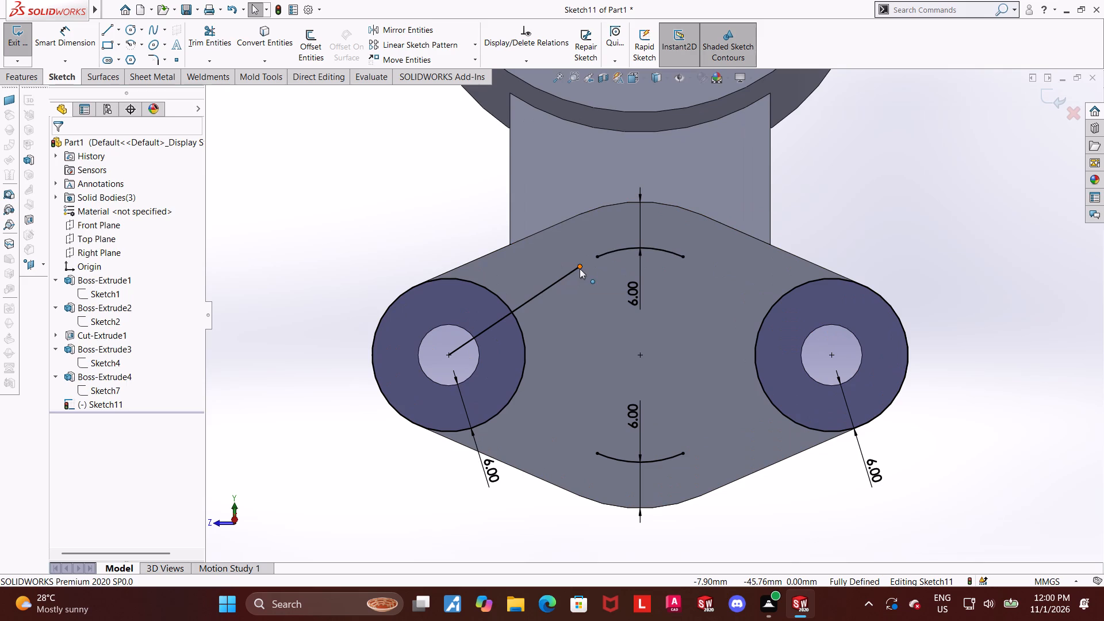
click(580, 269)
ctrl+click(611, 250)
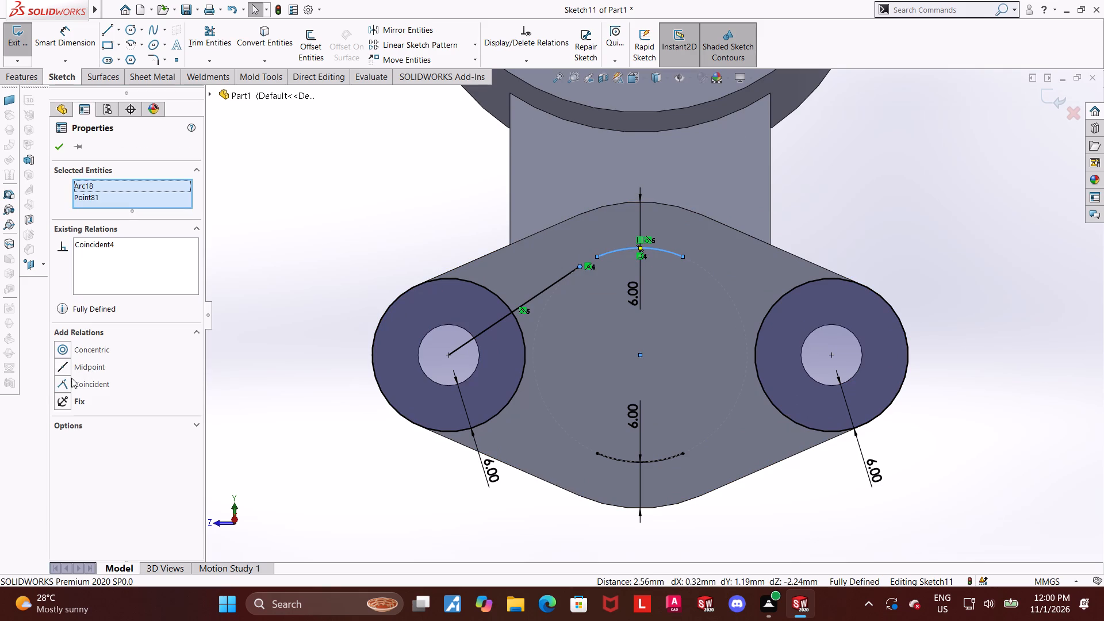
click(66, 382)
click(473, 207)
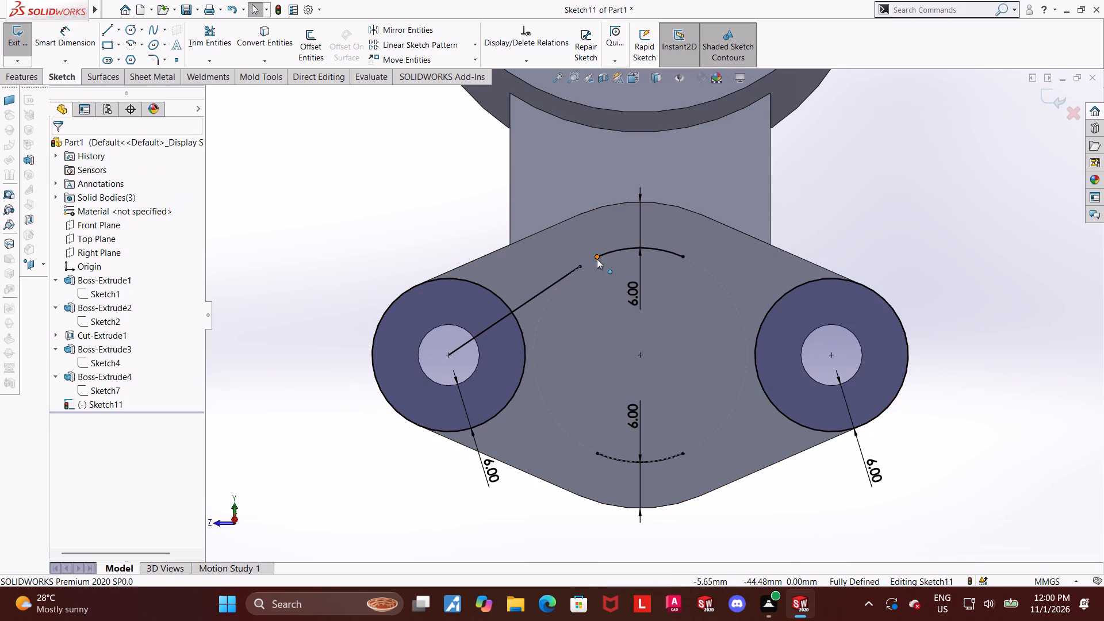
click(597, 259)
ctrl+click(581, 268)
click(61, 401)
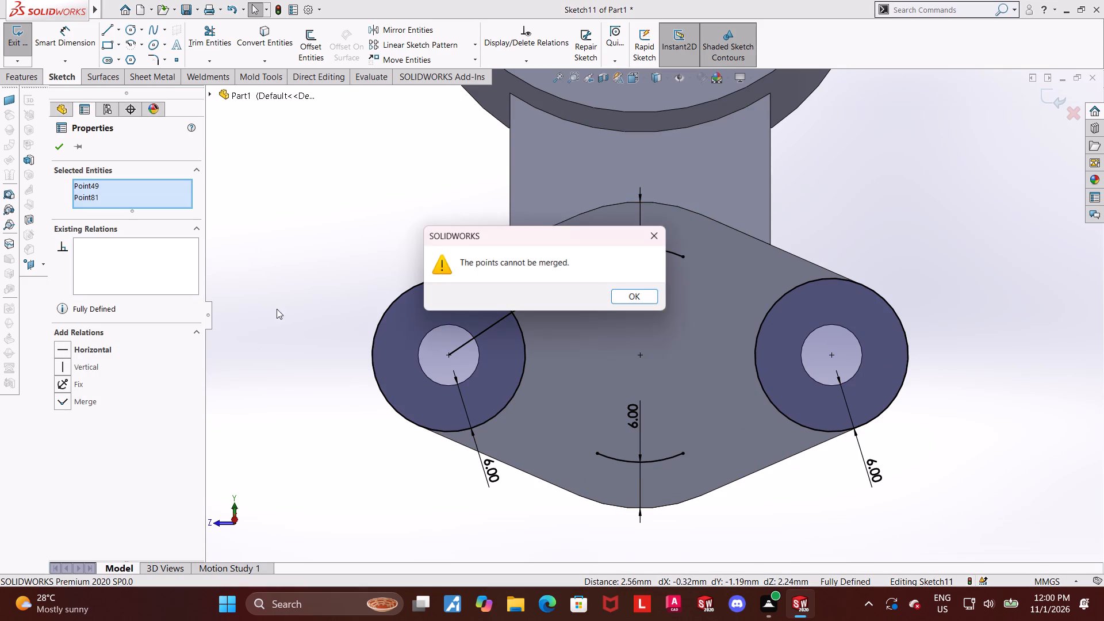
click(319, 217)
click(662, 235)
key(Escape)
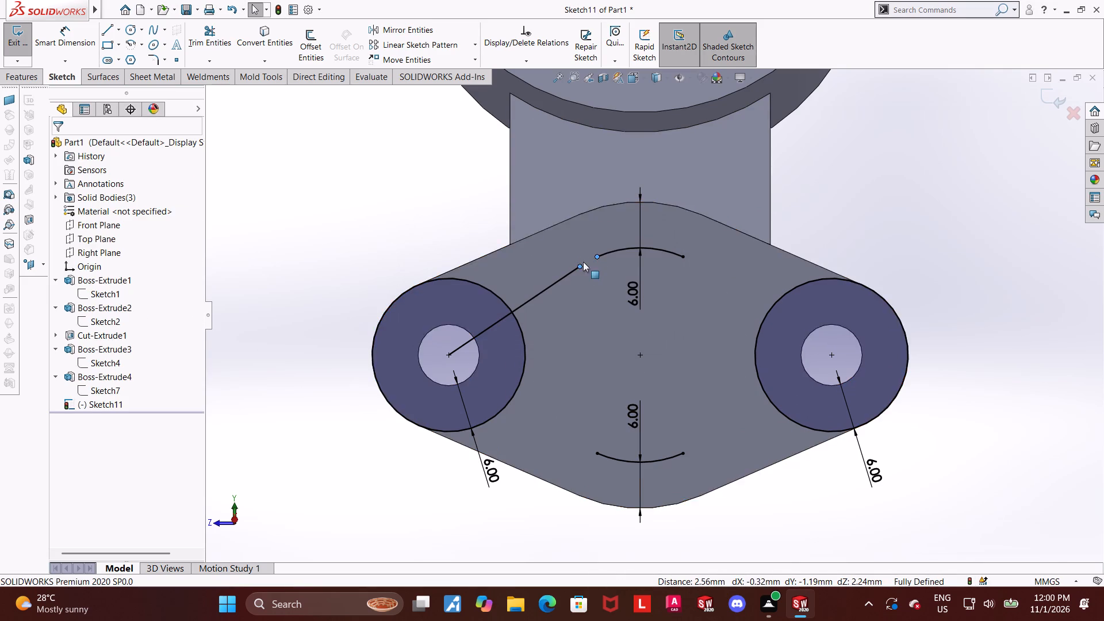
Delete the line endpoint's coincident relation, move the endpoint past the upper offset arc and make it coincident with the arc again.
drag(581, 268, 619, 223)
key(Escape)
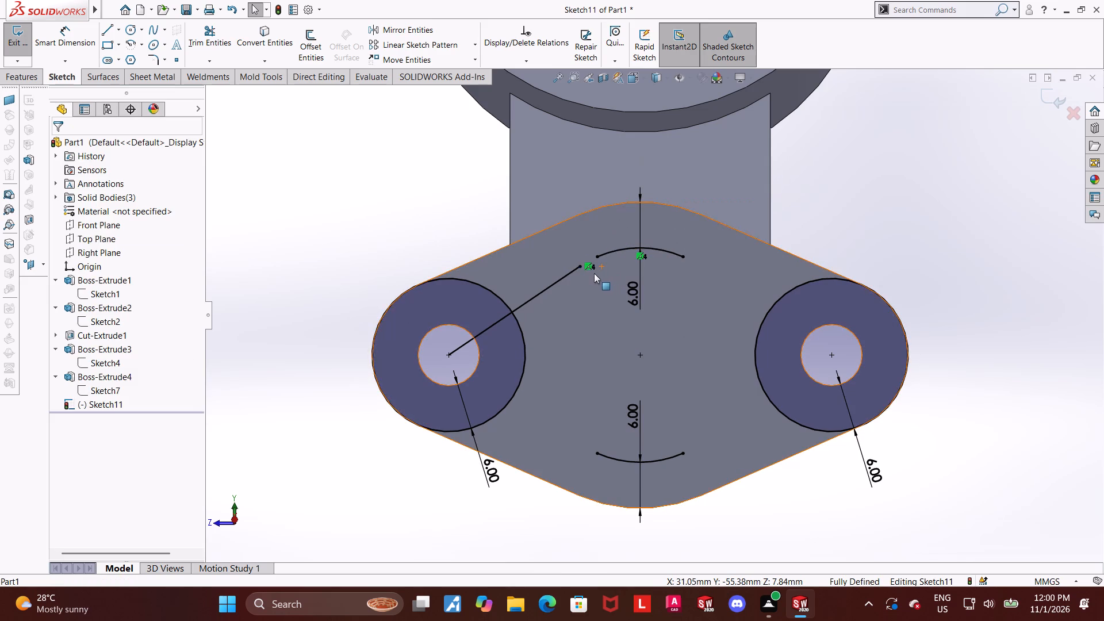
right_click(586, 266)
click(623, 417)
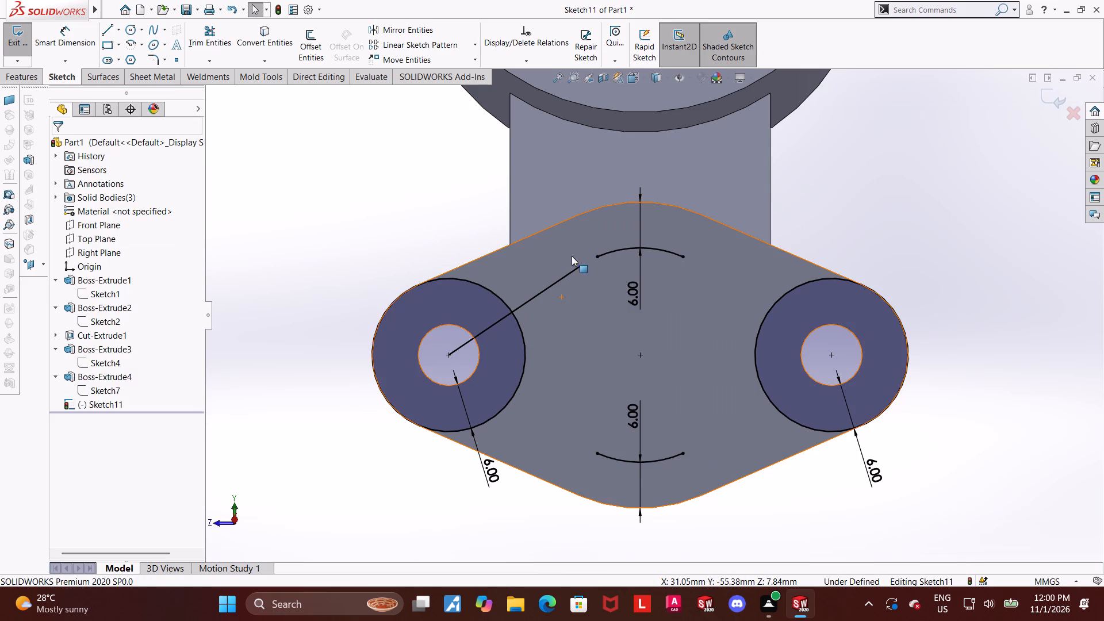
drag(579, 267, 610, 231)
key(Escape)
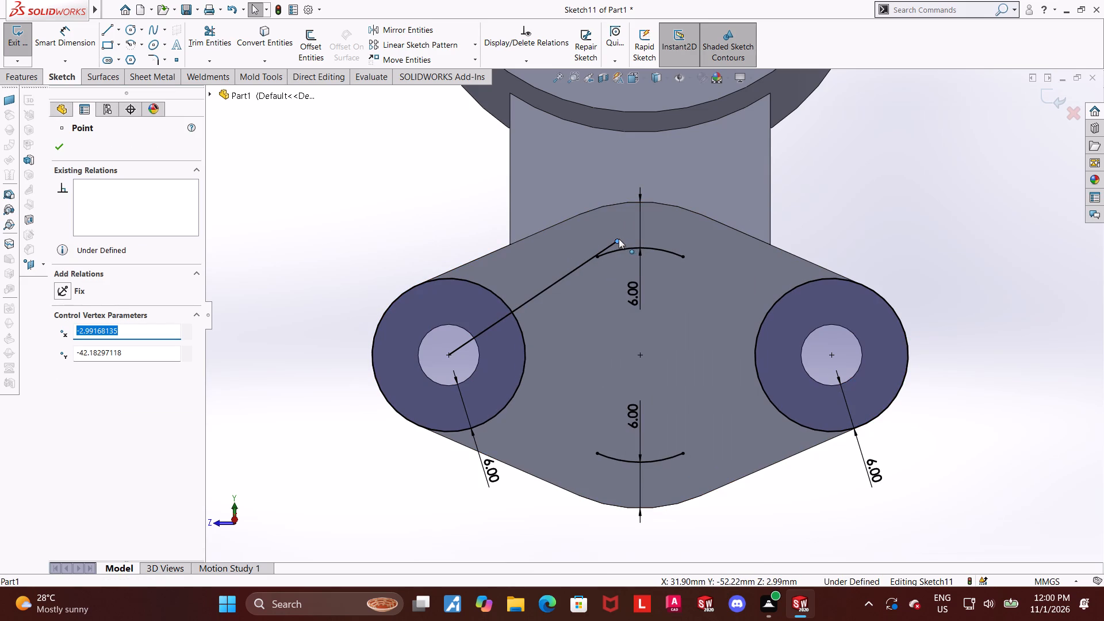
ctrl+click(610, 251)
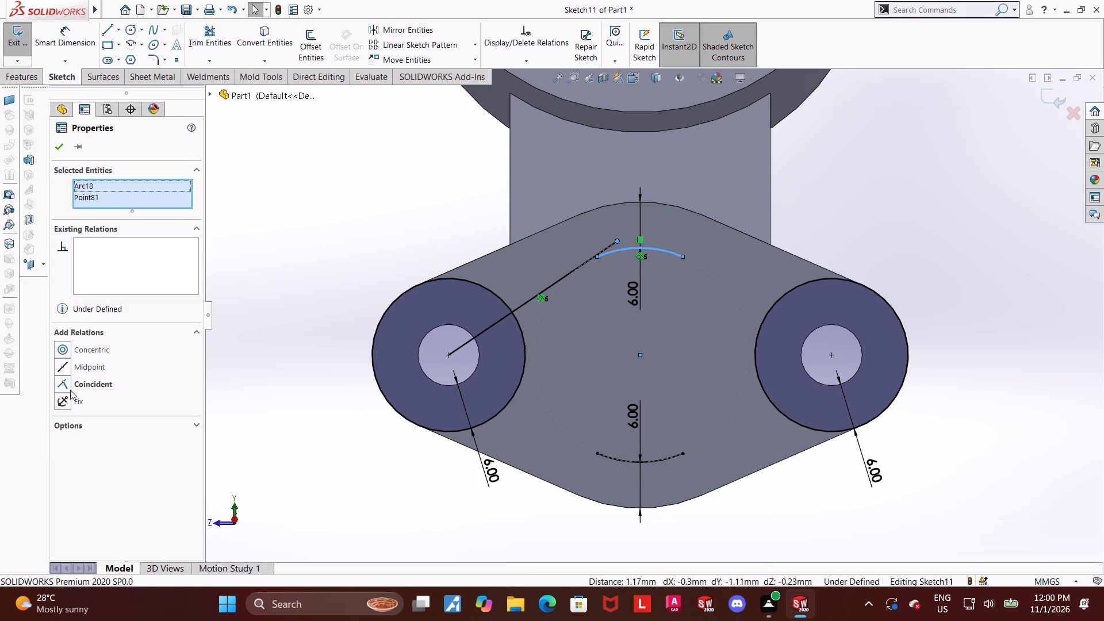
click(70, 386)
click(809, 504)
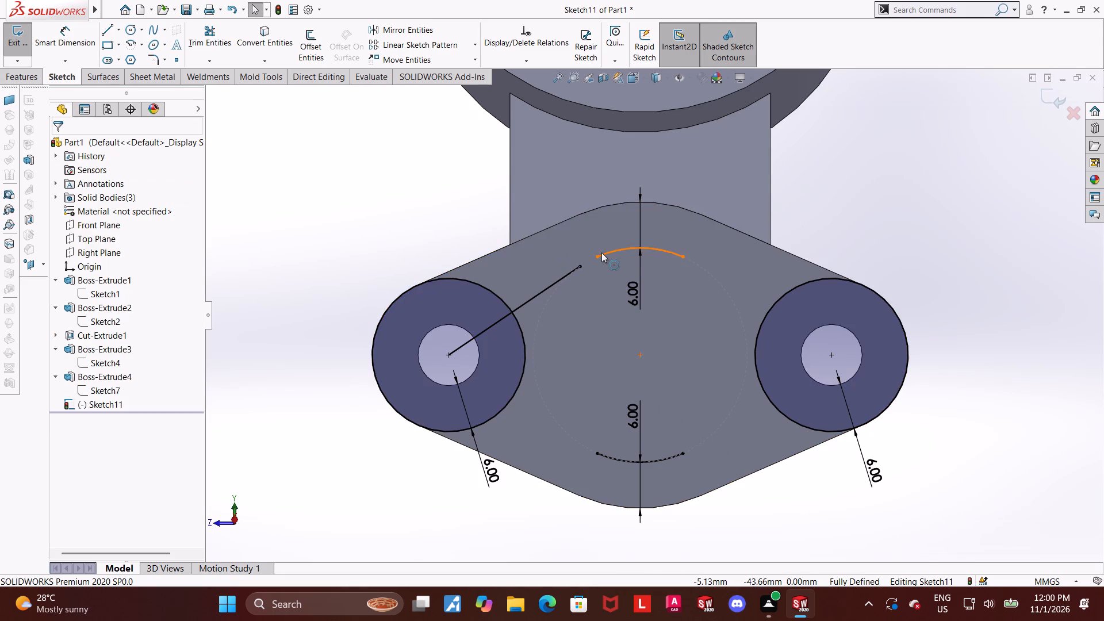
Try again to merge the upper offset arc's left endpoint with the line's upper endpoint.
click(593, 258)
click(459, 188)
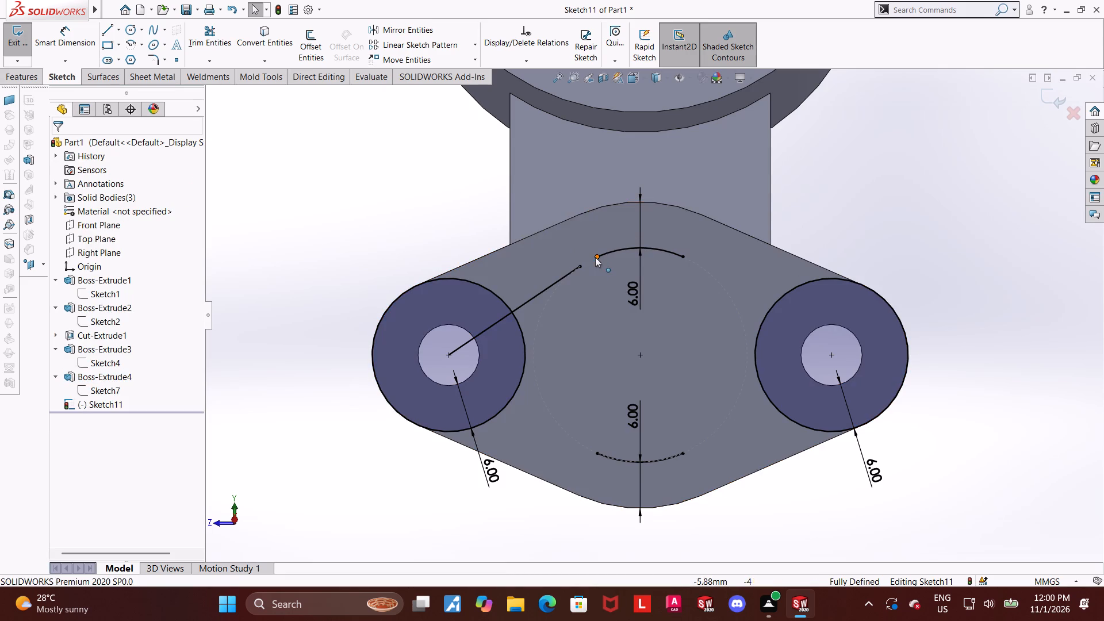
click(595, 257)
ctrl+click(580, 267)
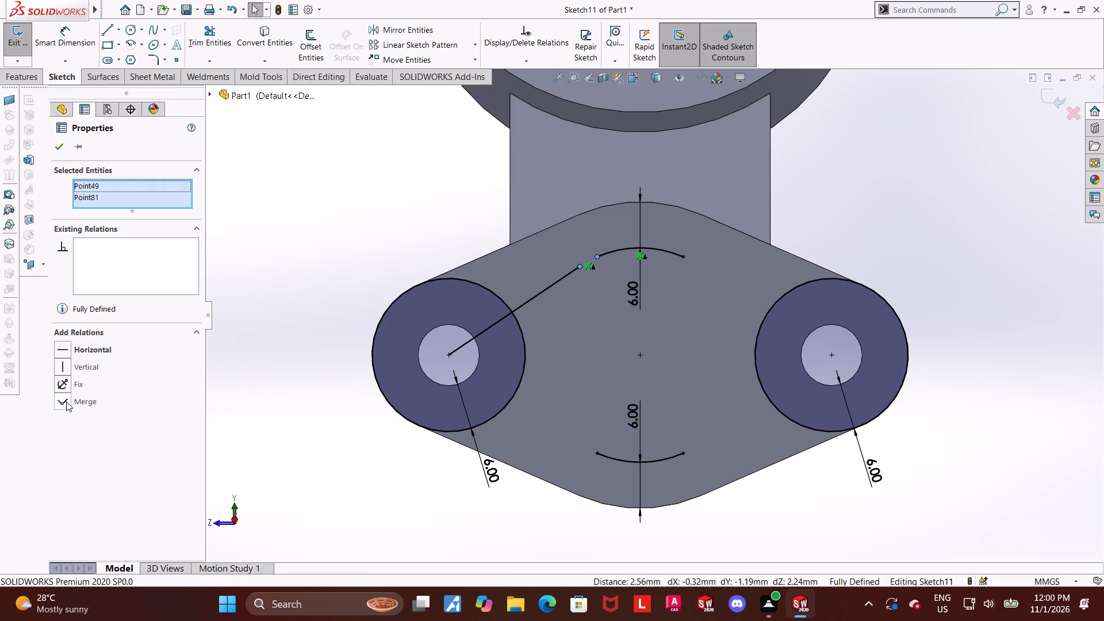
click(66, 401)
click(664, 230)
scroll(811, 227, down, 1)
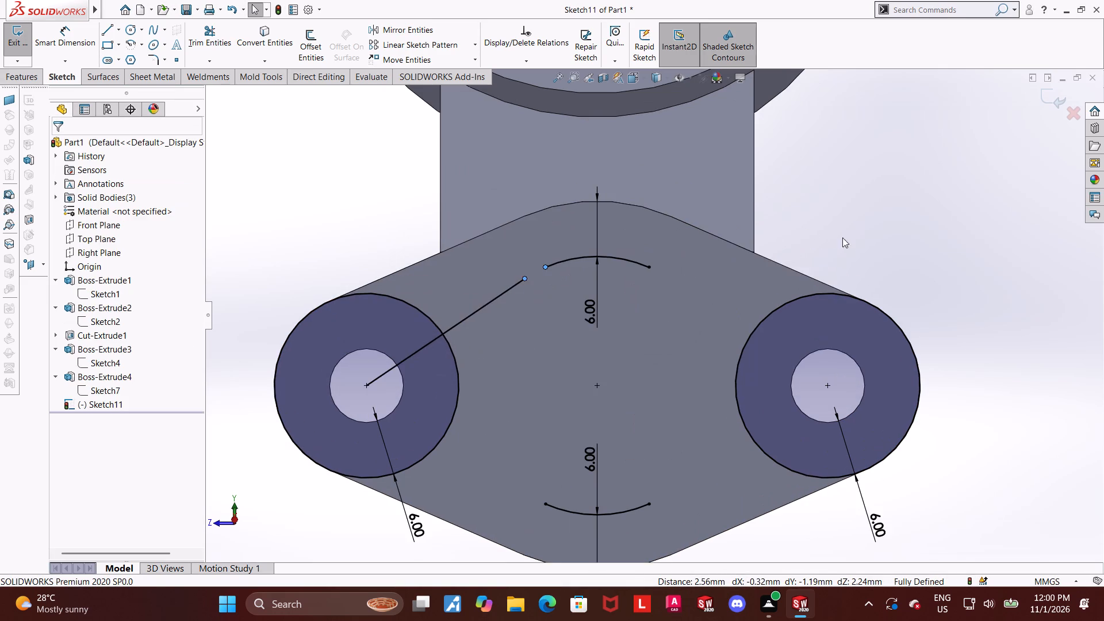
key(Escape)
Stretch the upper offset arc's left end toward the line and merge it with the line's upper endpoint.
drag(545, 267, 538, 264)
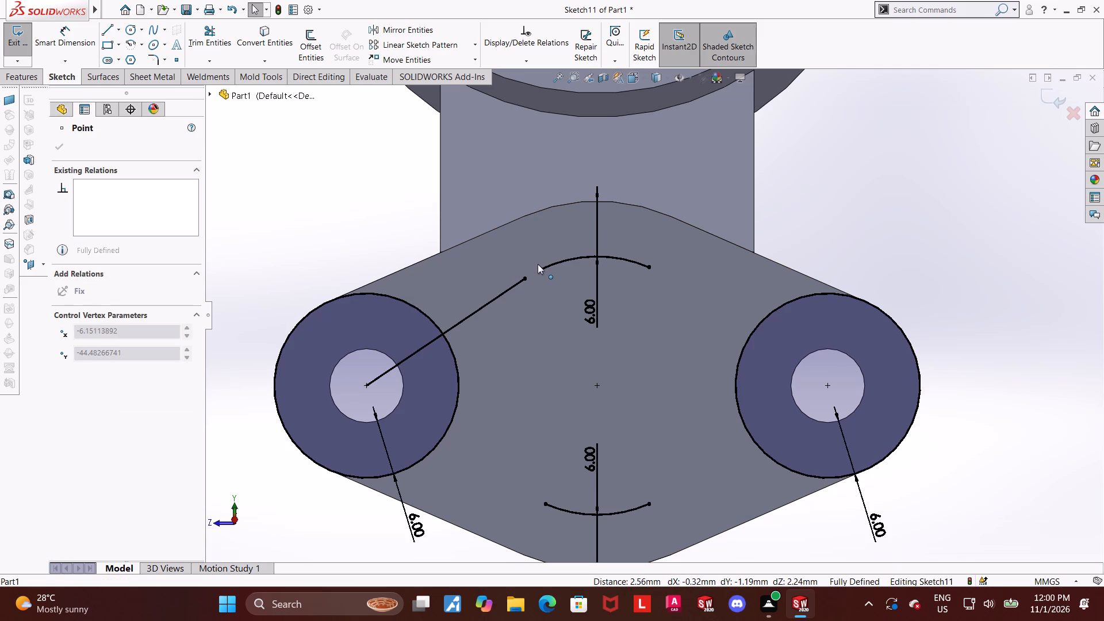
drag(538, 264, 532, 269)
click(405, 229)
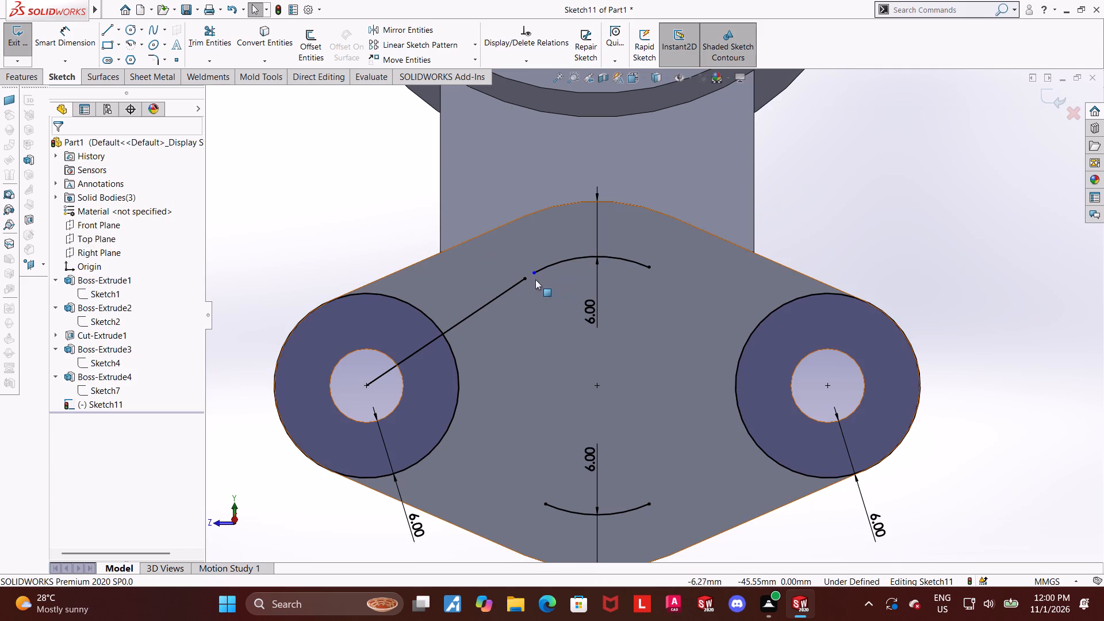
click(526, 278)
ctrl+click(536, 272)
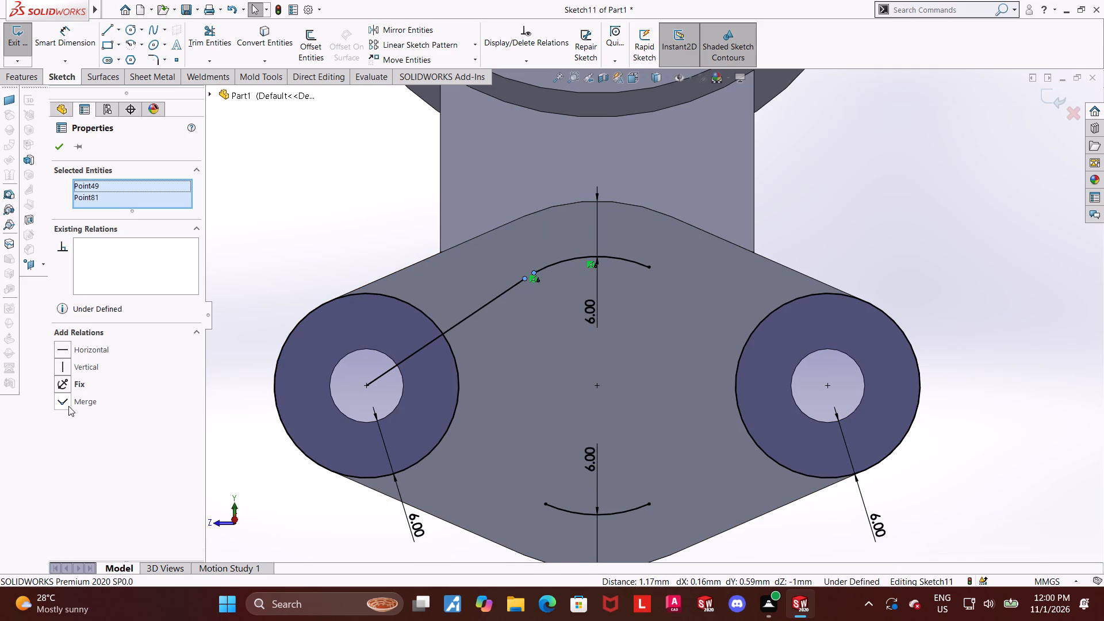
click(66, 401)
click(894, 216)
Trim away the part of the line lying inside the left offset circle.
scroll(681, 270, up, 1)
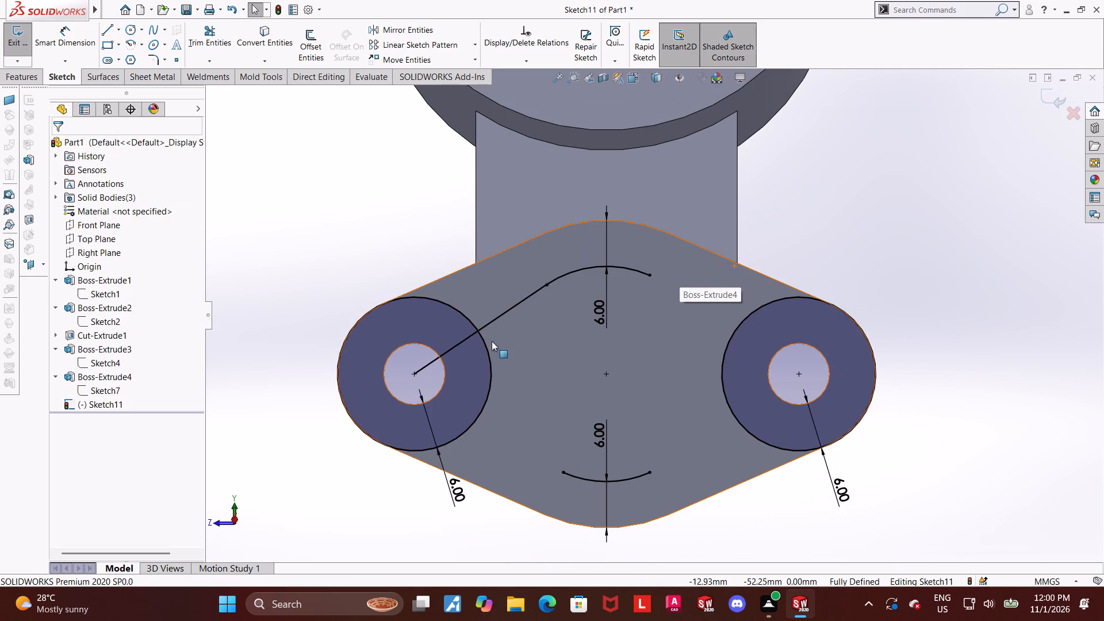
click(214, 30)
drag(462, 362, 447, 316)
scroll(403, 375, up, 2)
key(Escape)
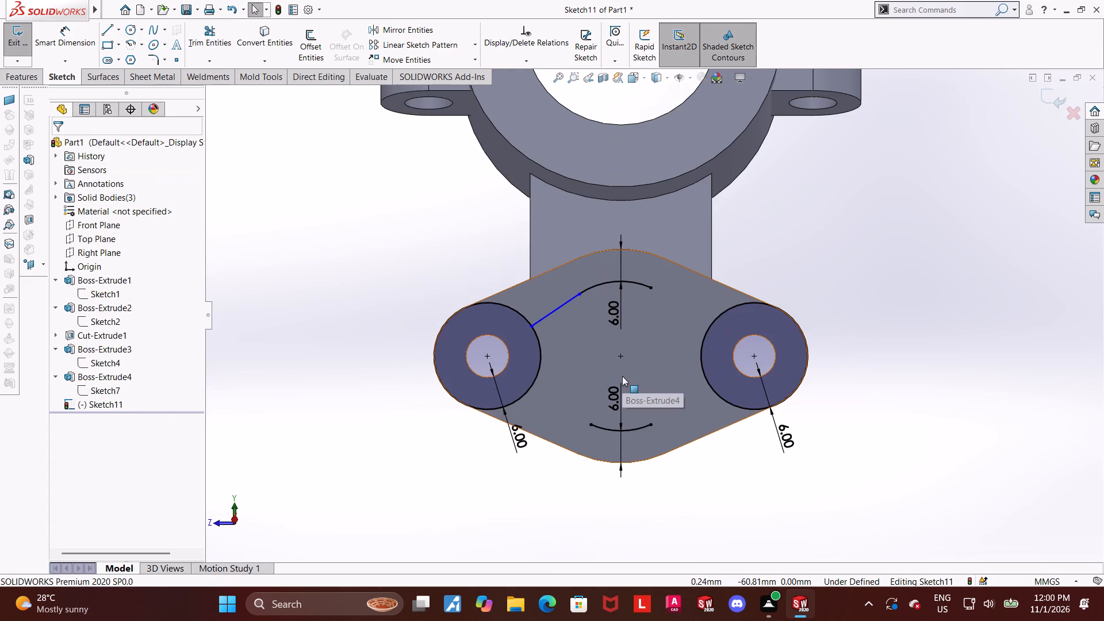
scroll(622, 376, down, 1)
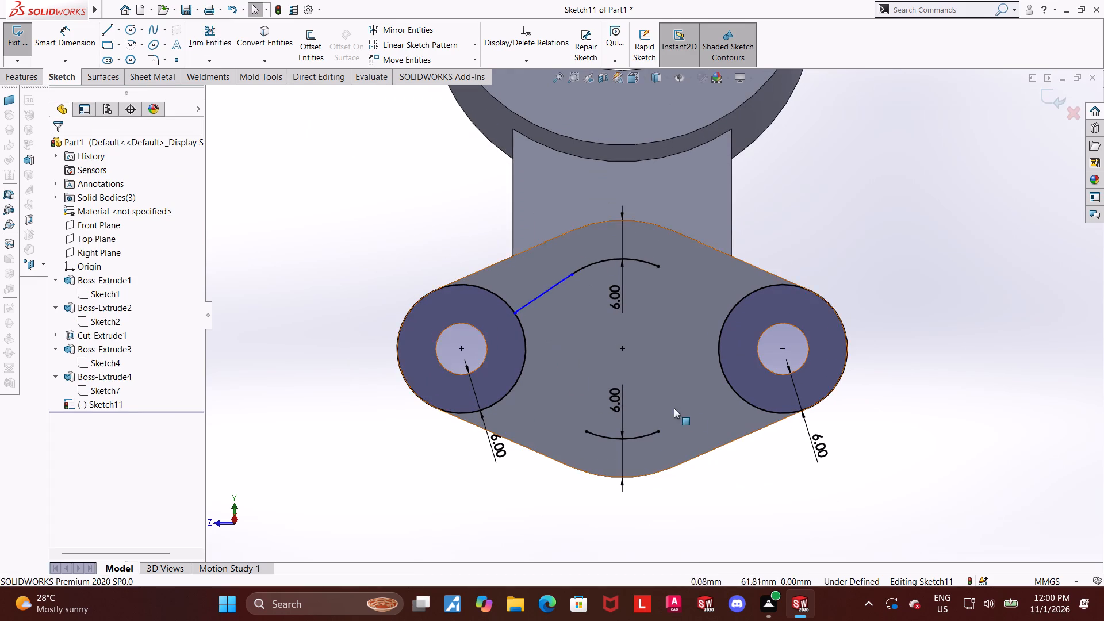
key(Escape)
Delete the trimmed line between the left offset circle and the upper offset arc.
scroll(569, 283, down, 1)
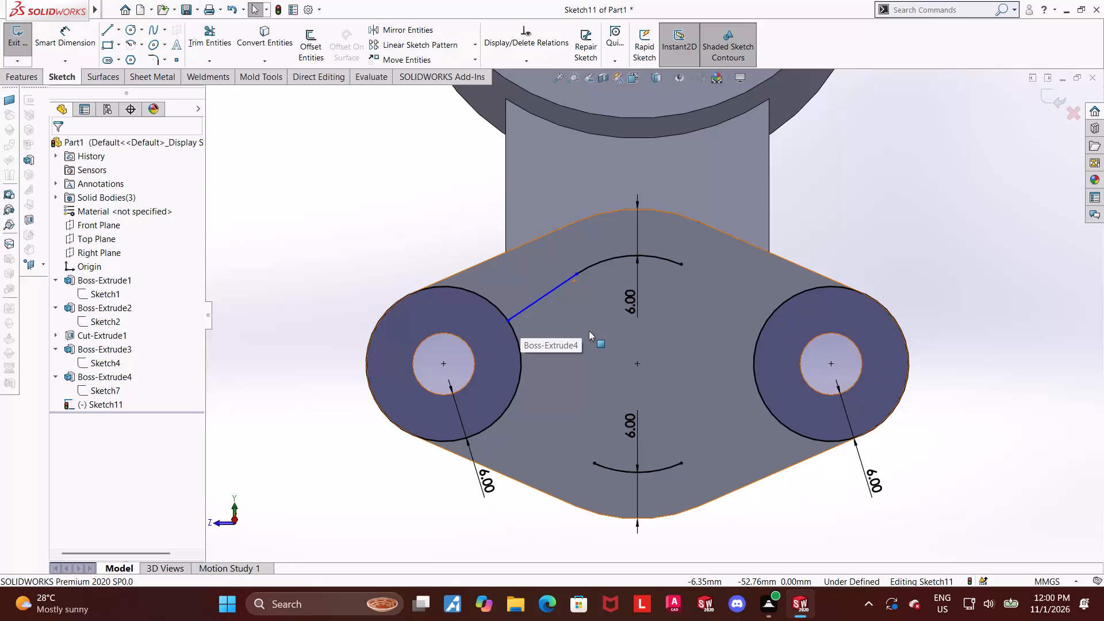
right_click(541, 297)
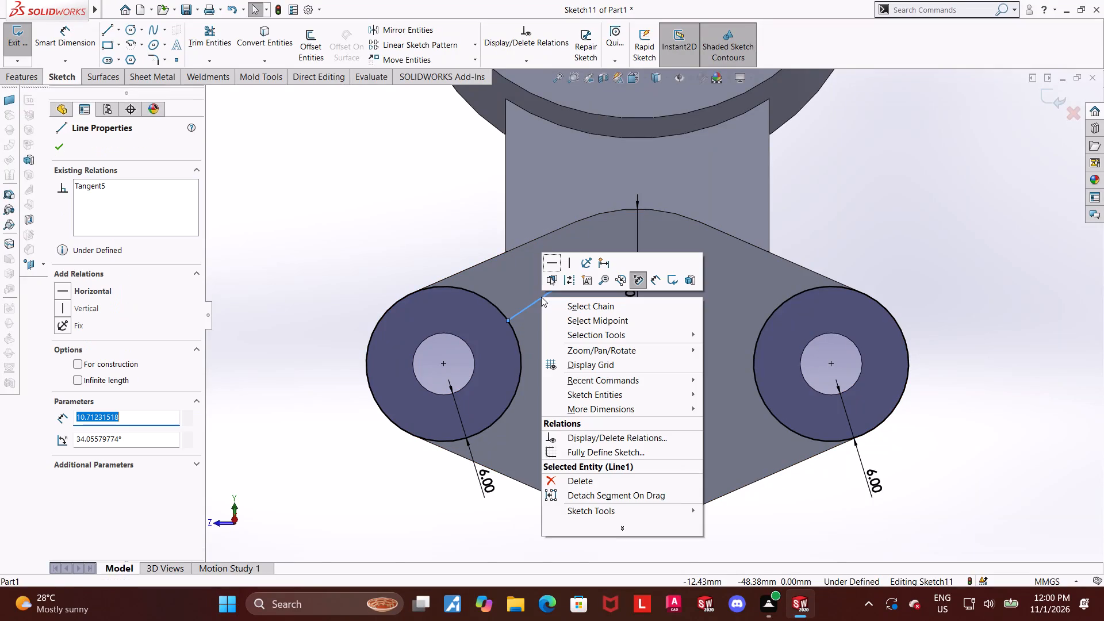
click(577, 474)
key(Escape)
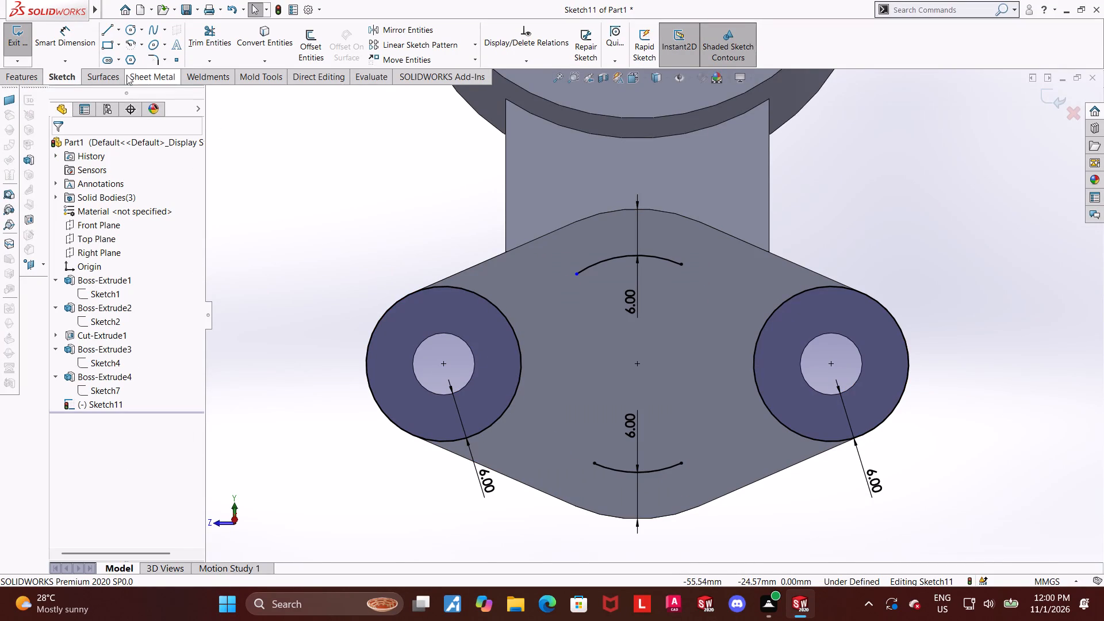
Draw a line from the left flange hole's upper edge to the upper offset arc and make it tangent to both.
click(106, 30)
click(434, 333)
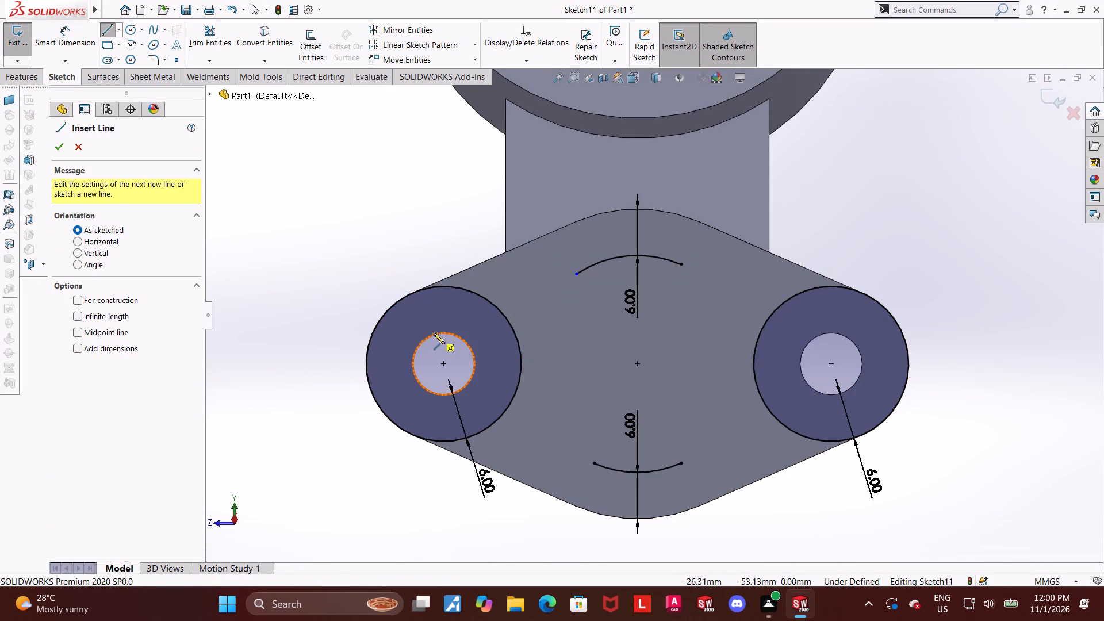
click(604, 259)
key(Escape)
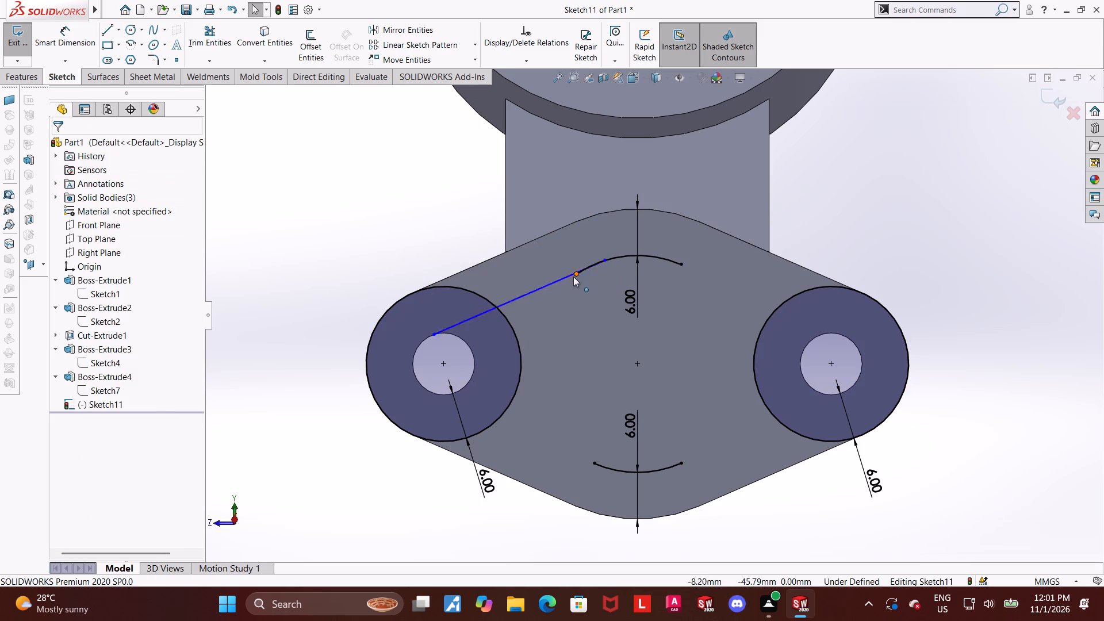
ctrl+click(570, 277)
ctrl+click(628, 257)
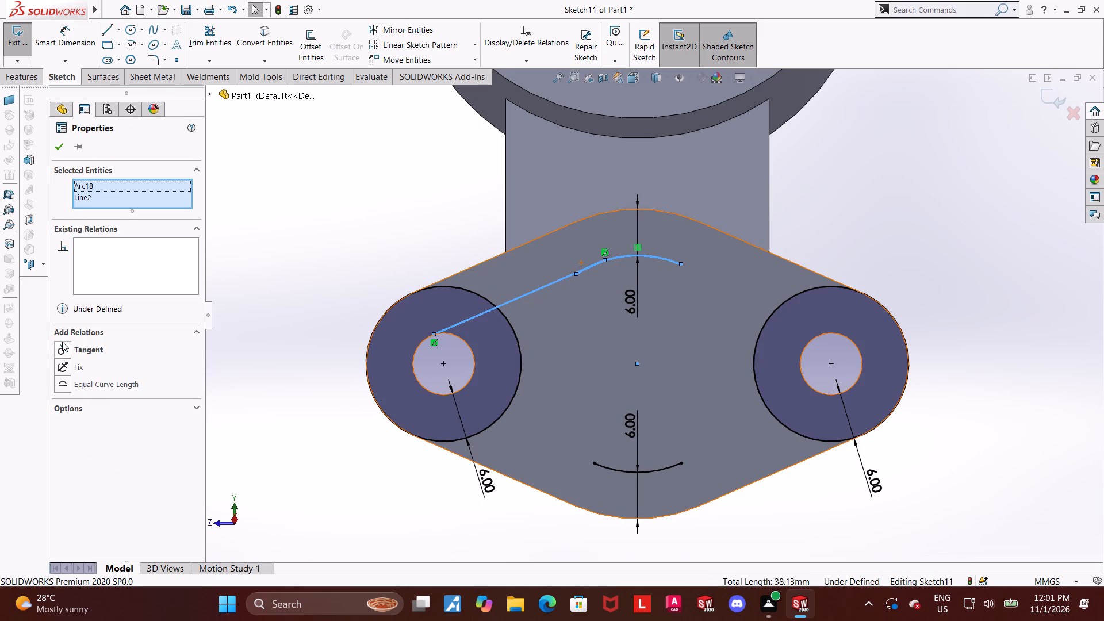
click(62, 342)
click(287, 193)
ctrl+click(451, 334)
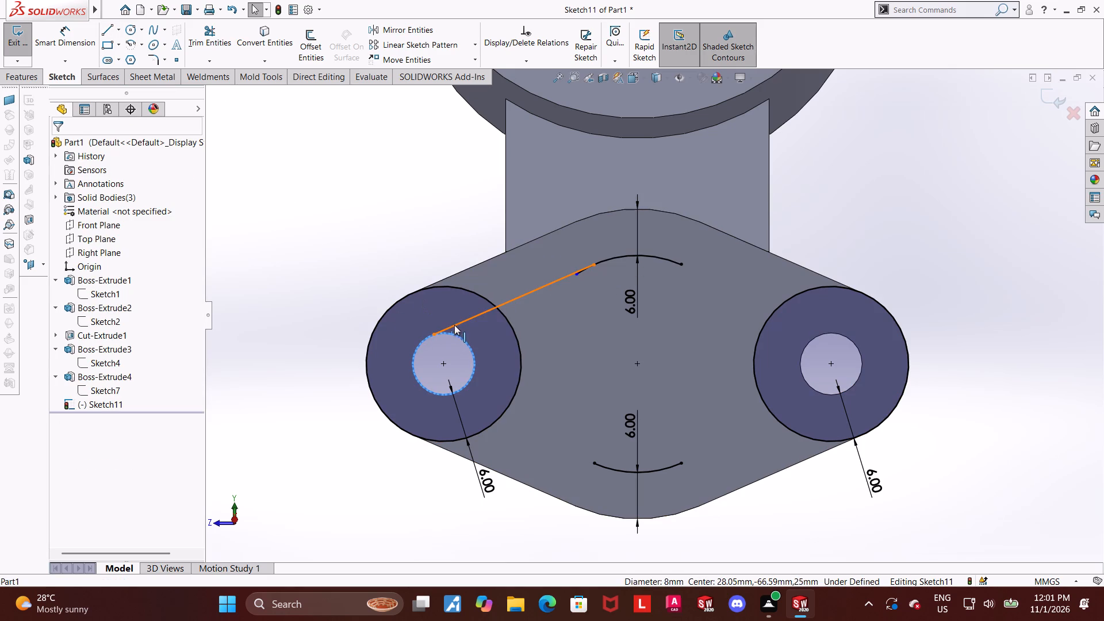
ctrl+click(454, 325)
click(64, 350)
click(306, 164)
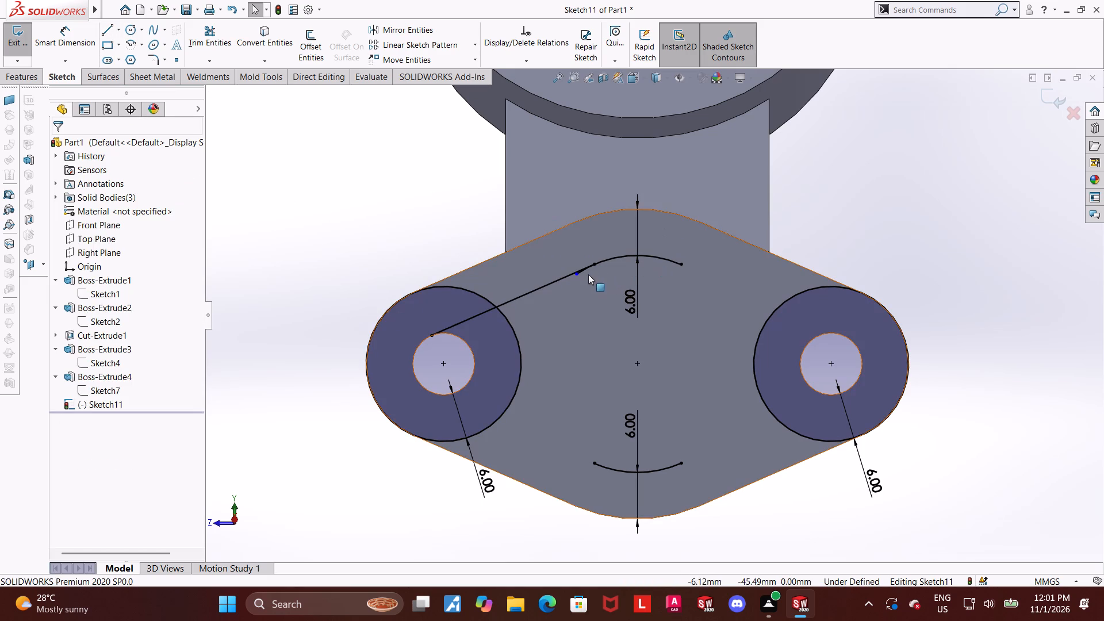
Merge the upper offset arc's left endpoint with the new tangent line's upper endpoint.
ctrl+click(577, 274)
ctrl+click(593, 265)
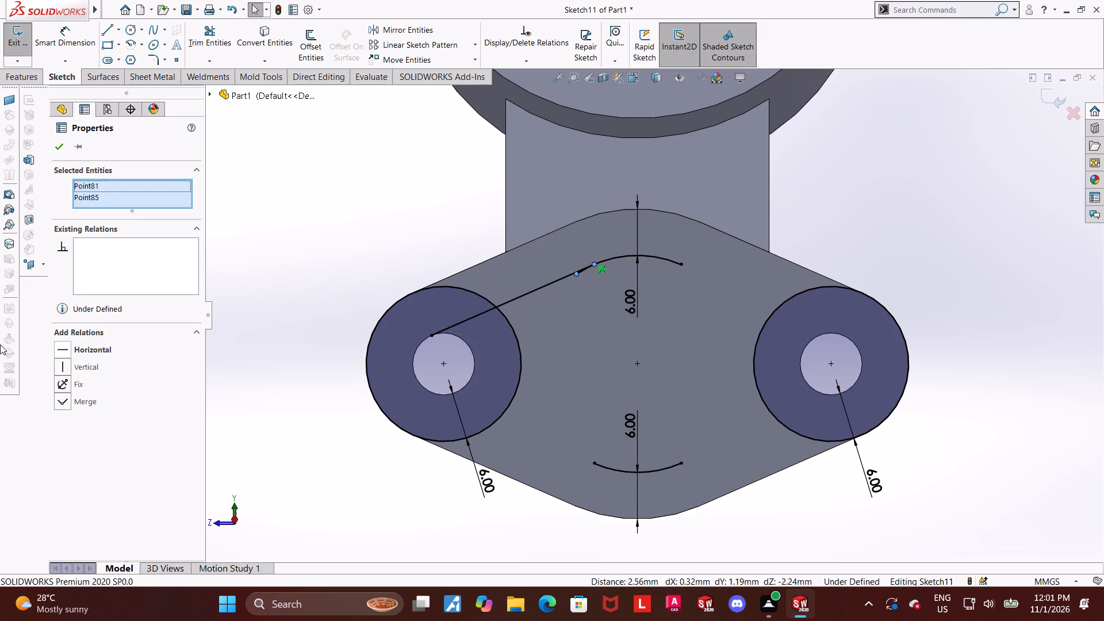
click(62, 399)
click(390, 208)
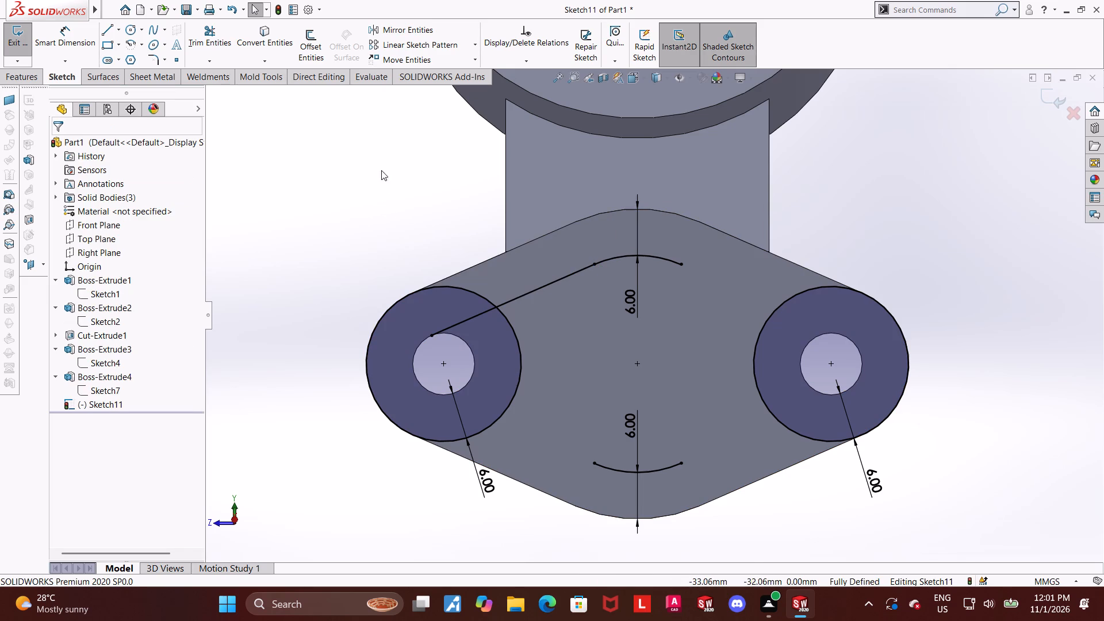
Draw a horizontal construction centerline from the flange's centre toward the right hole.
click(118, 30)
click(119, 56)
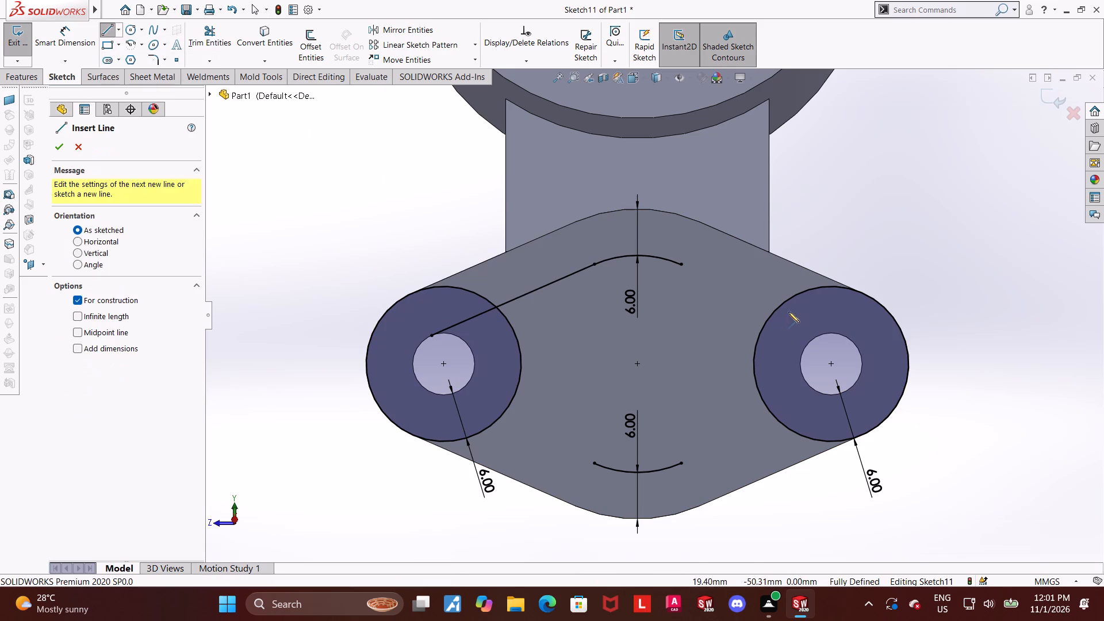
click(638, 363)
click(718, 365)
key(Escape)
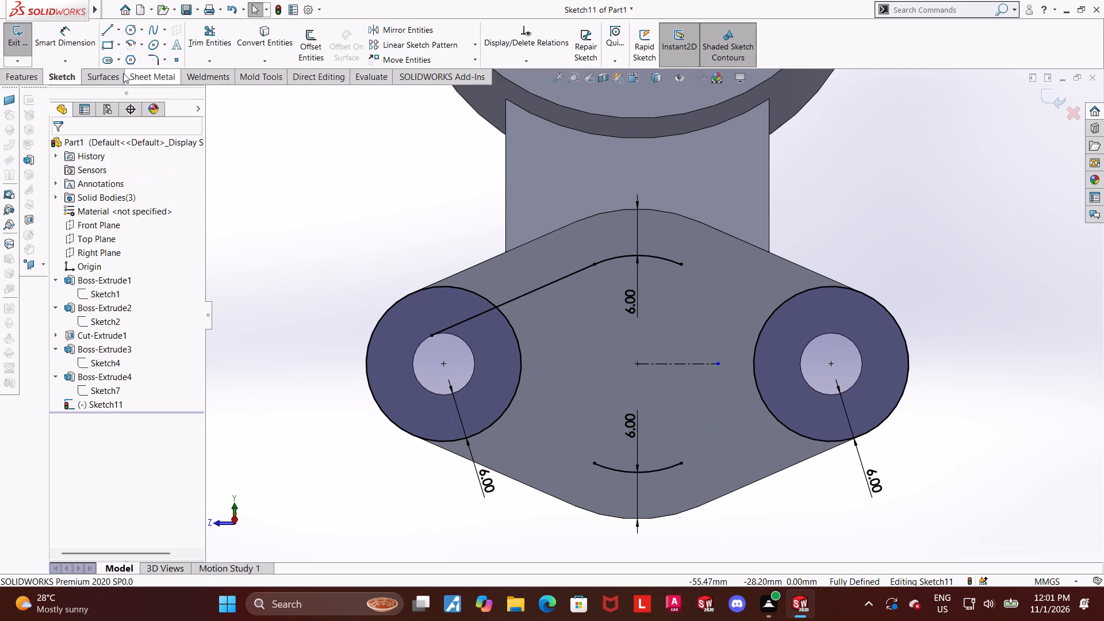
Draw a vertical construction centerline upward from the flange's centre.
click(120, 28)
click(115, 70)
key(Escape)
click(120, 34)
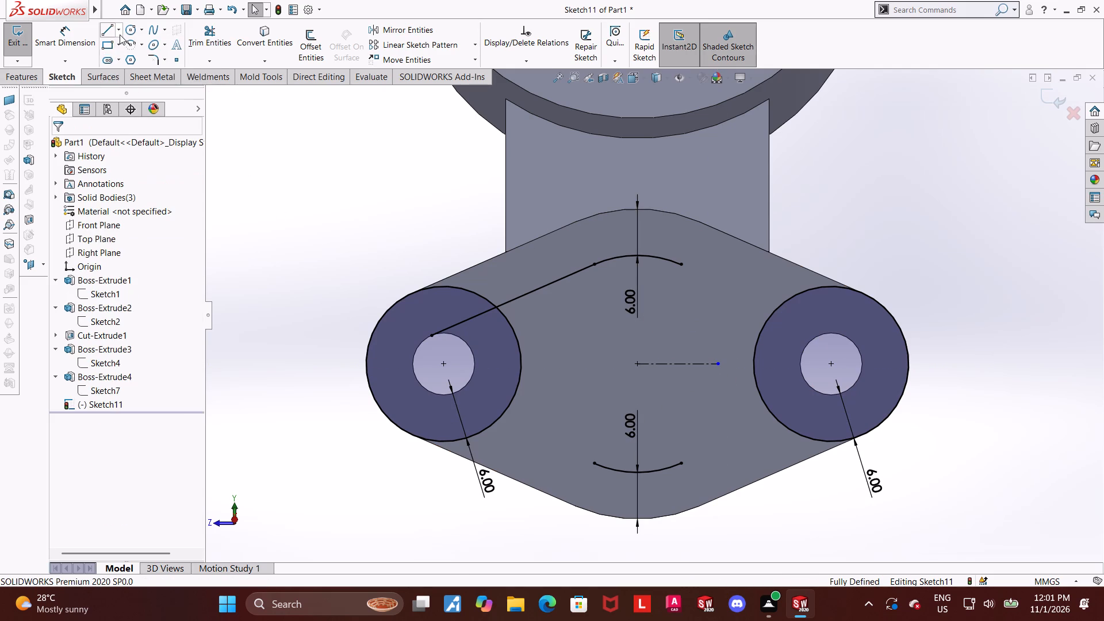
click(116, 58)
click(635, 367)
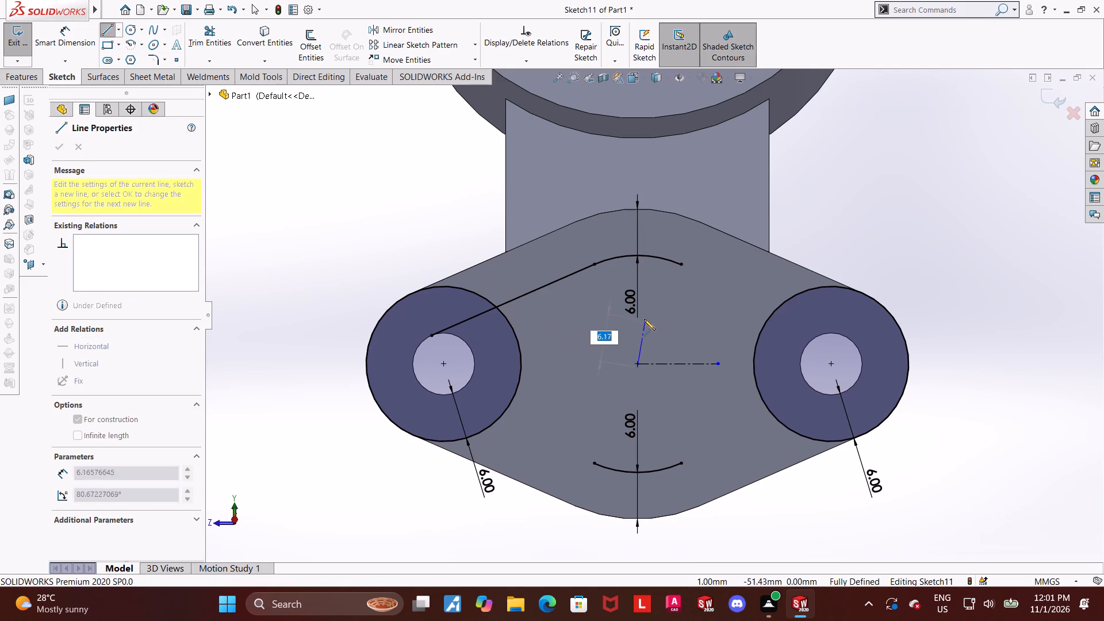
click(639, 313)
key(Escape)
key(Escape)
Mirror the upper-left tangent line about the vertical centerline, keeping the original.
scroll(692, 318, down, 2)
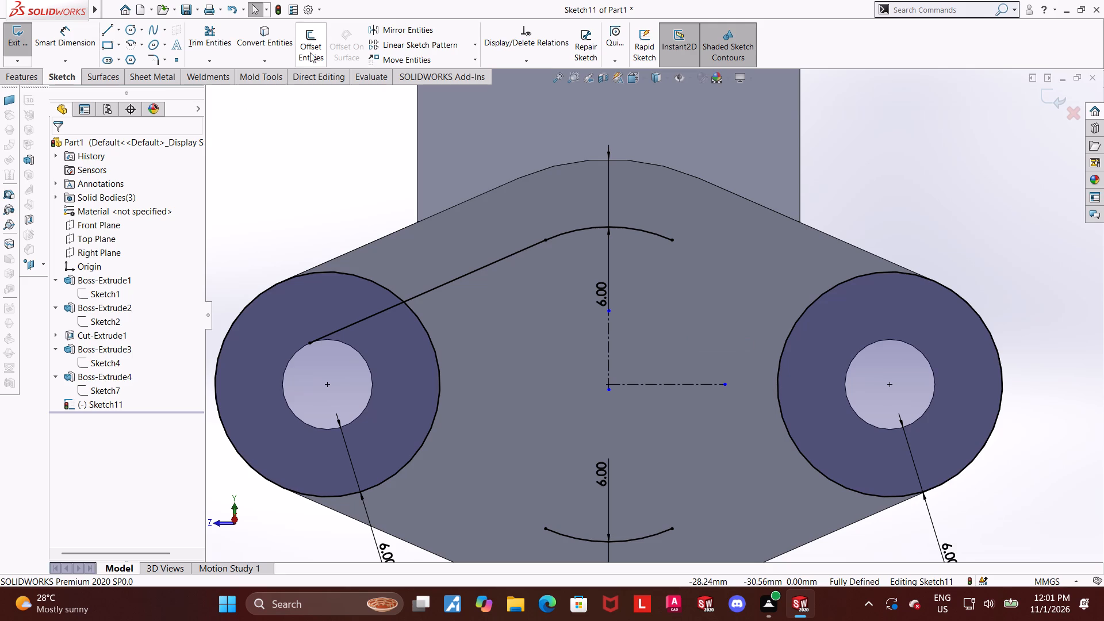
click(369, 30)
scroll(499, 256, up, 1)
click(517, 272)
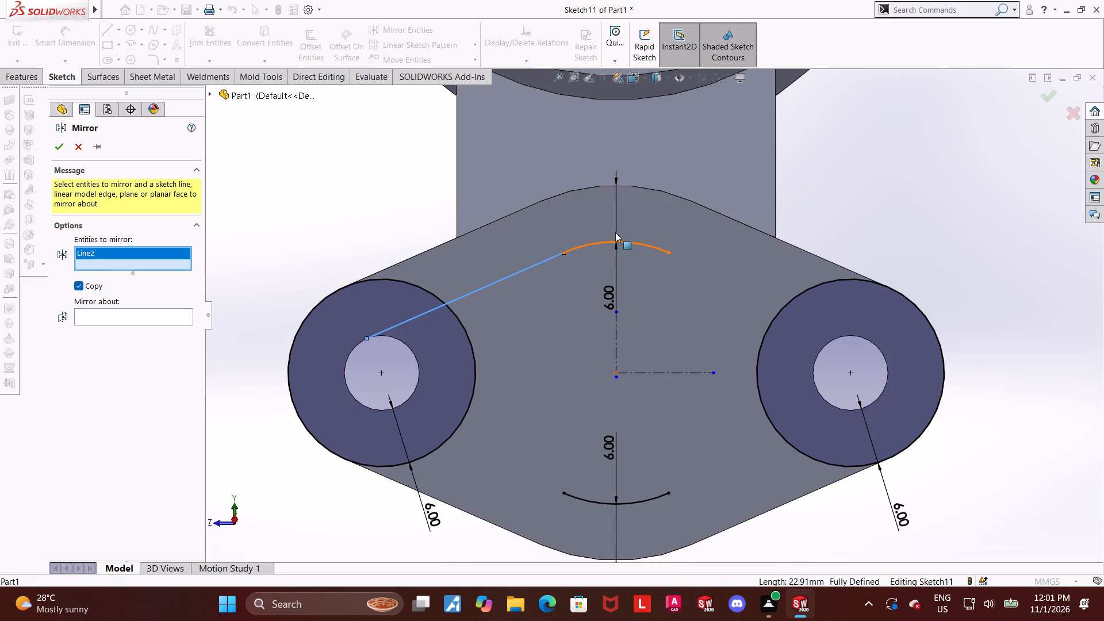
click(171, 325)
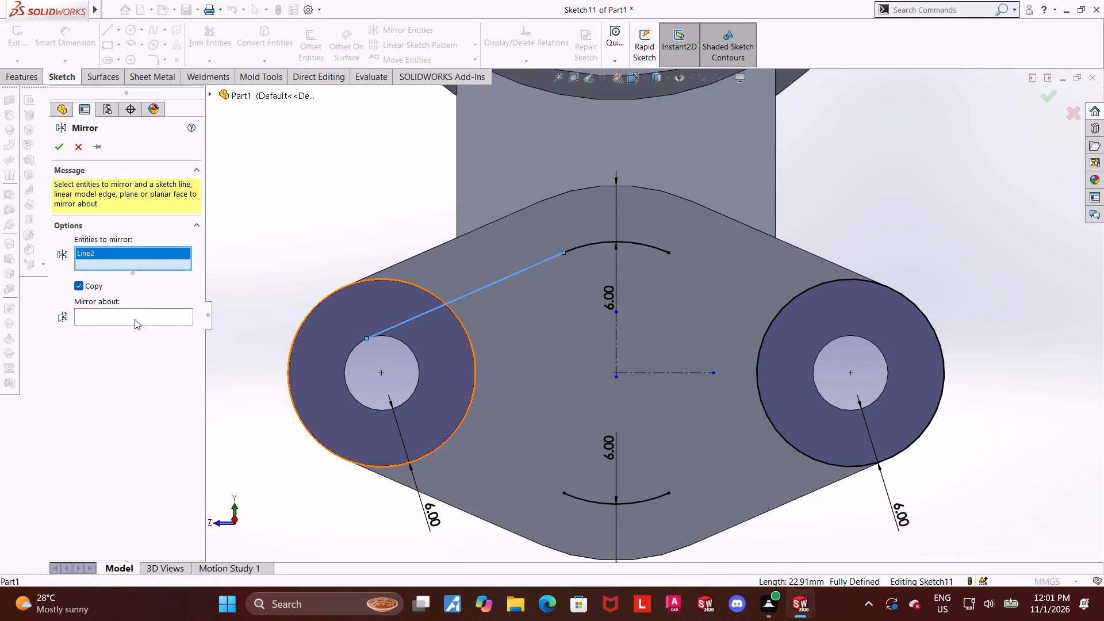
click(135, 319)
click(619, 333)
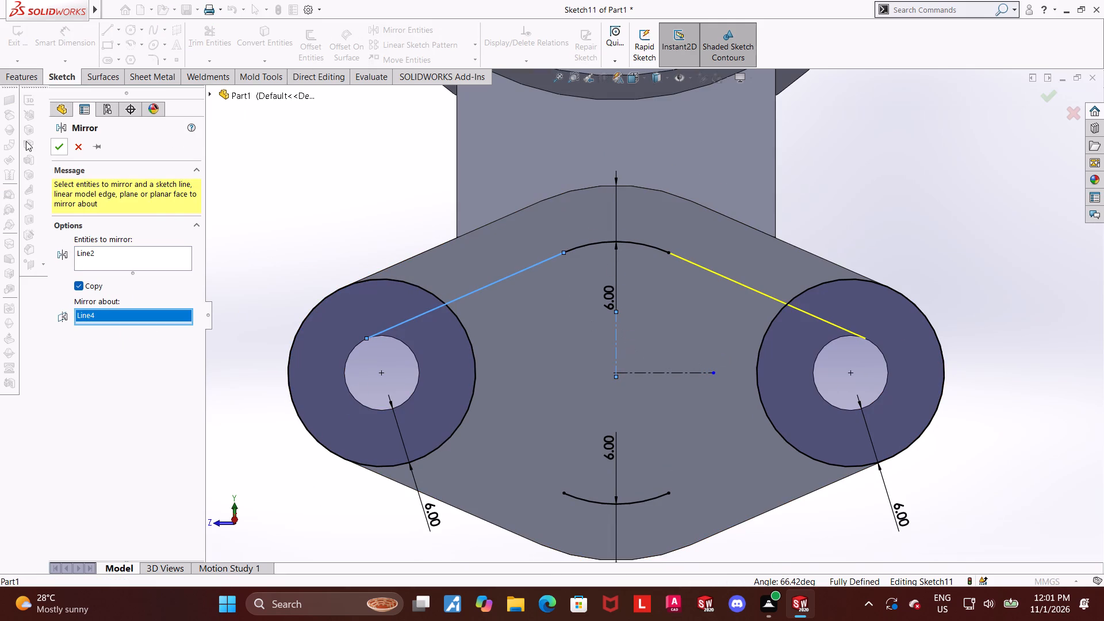
click(57, 145)
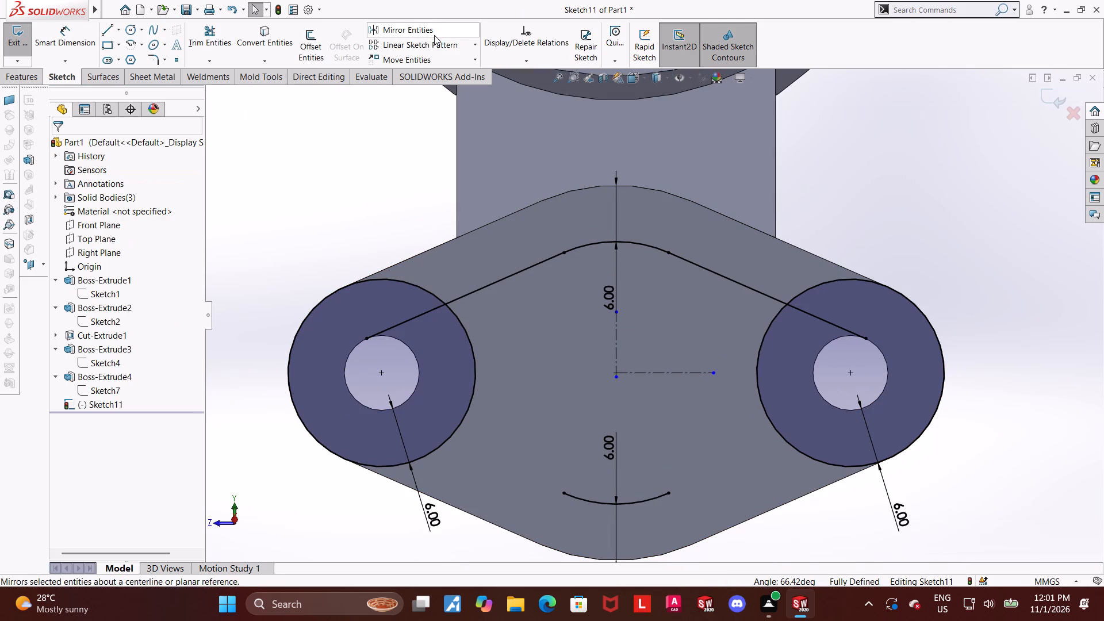
Mirror both upper tangent lines about the horizontal centerline, keeping the originals.
click(434, 35)
click(548, 259)
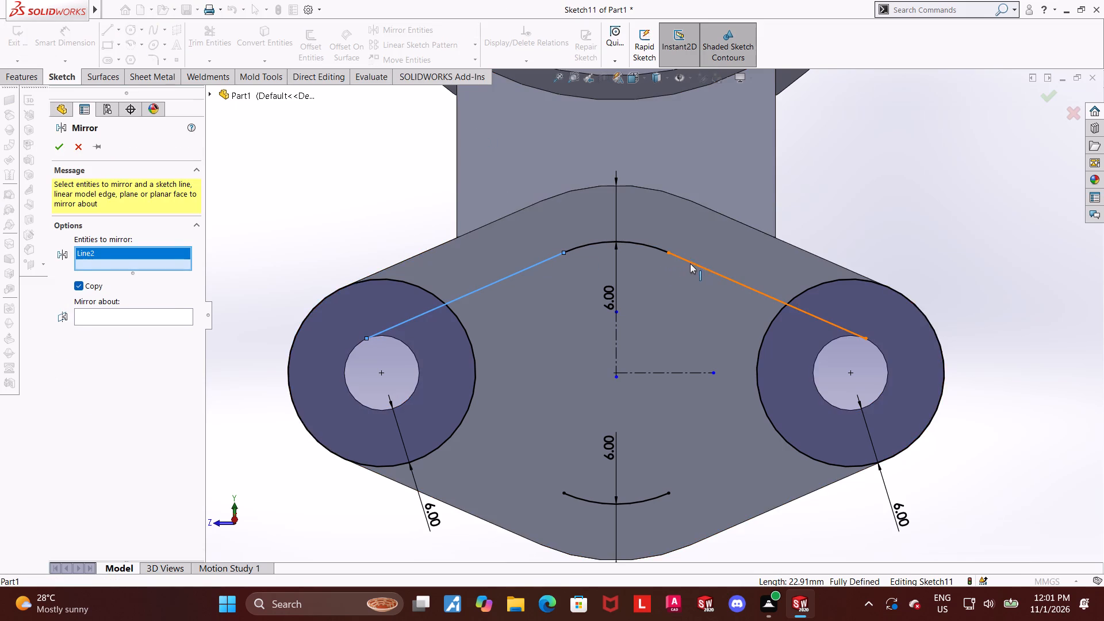
click(693, 263)
double_click(122, 322)
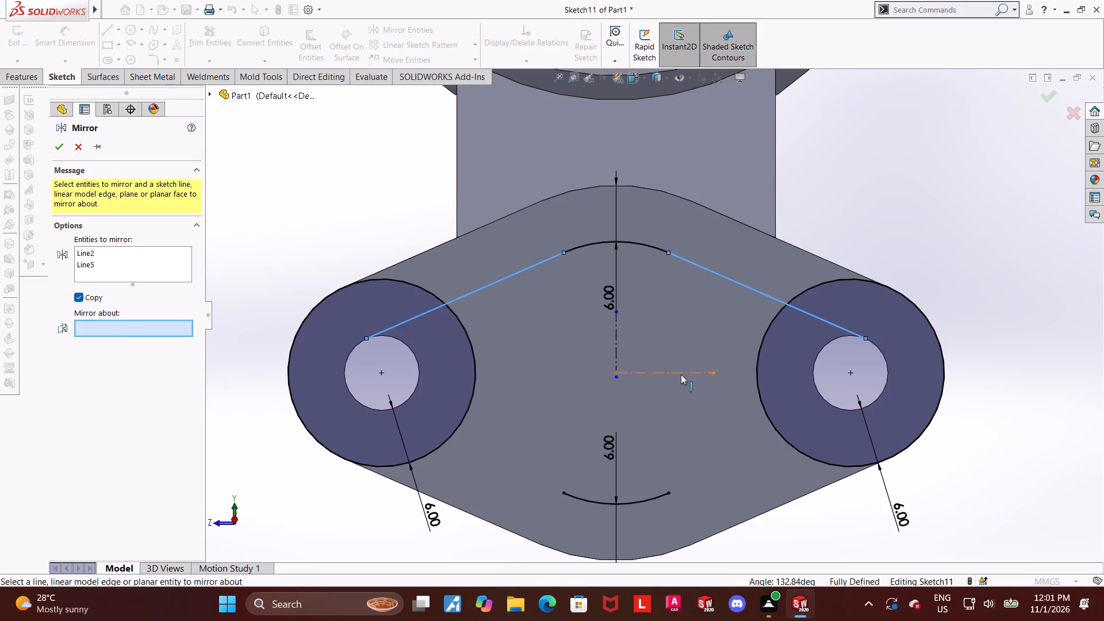
click(681, 374)
click(57, 143)
scroll(707, 267, up, 4)
key(Escape)
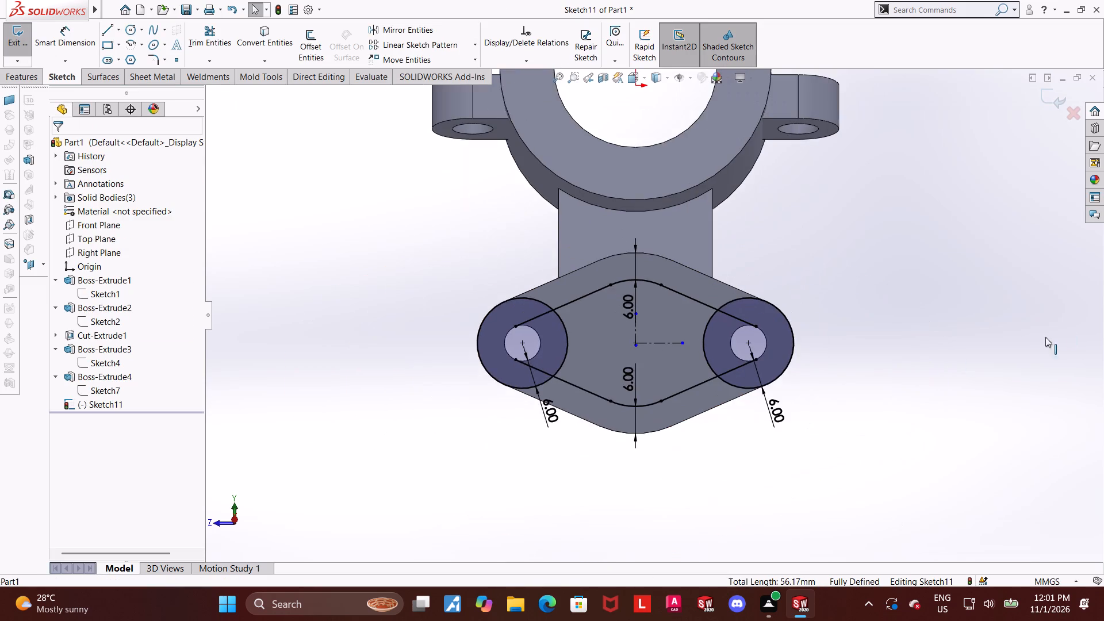
Convert the edges of both flange holes into sketch circles.
scroll(714, 351, down, 5)
scroll(355, 316, up, 2)
click(262, 51)
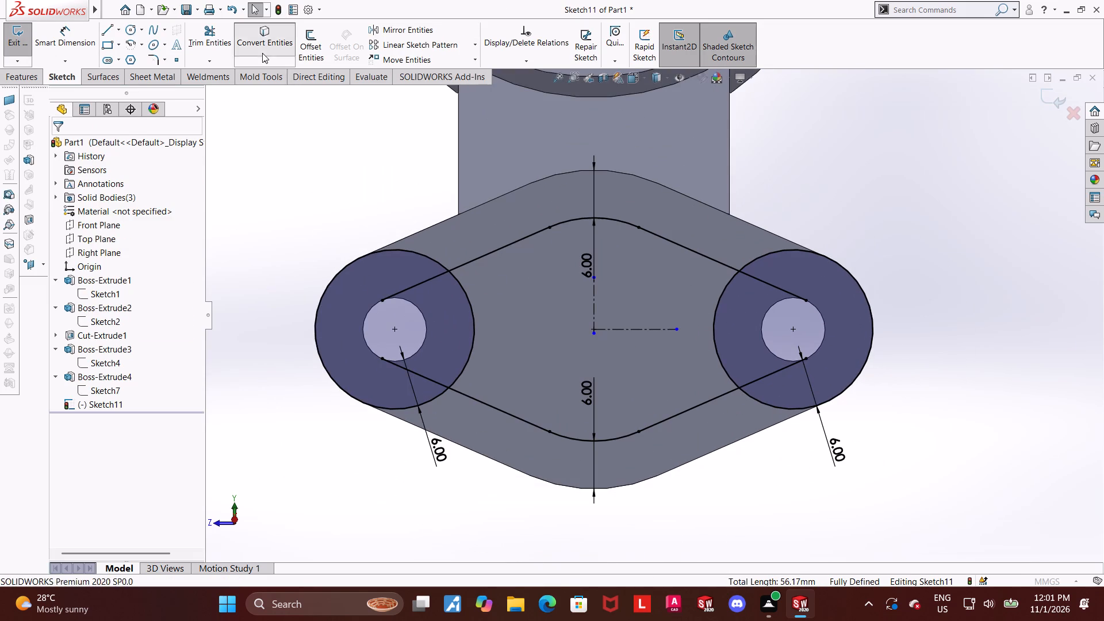
scroll(467, 271, down, 1)
click(425, 339)
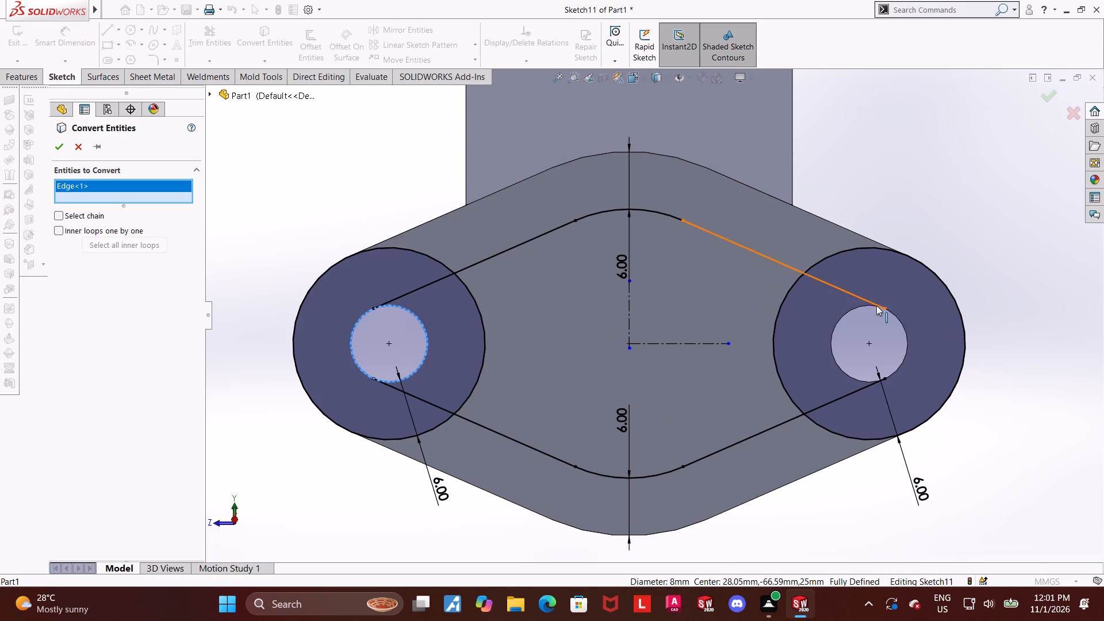
click(891, 310)
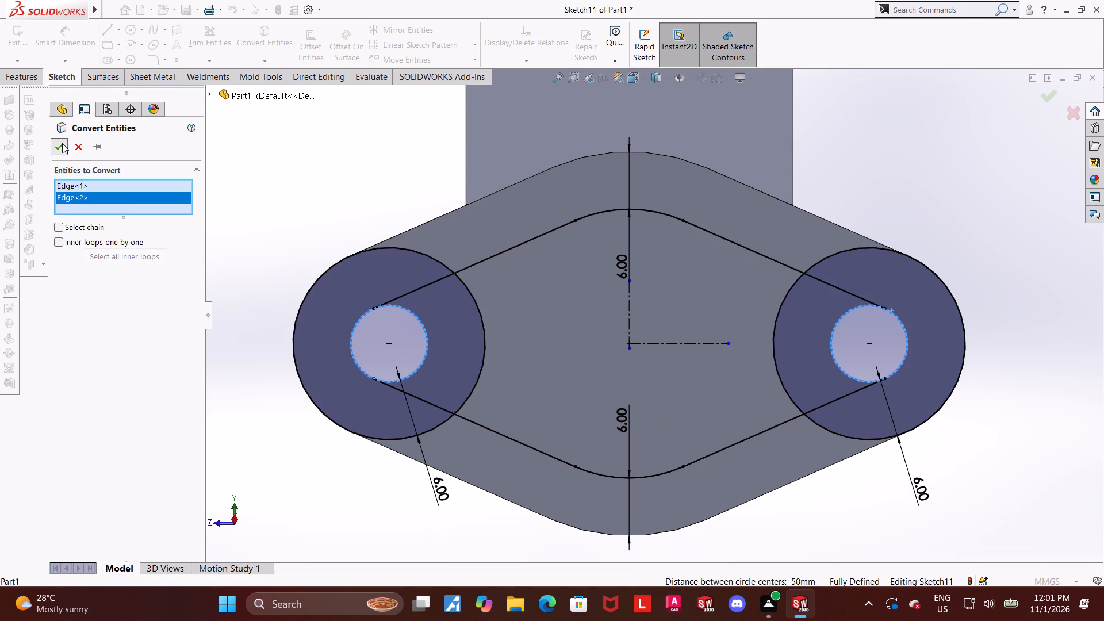
click(62, 143)
key(Escape)
key(Escape)
Power-trim the outer portions of both offset circles, keeping only the inner arcs between the tangent lines.
click(203, 48)
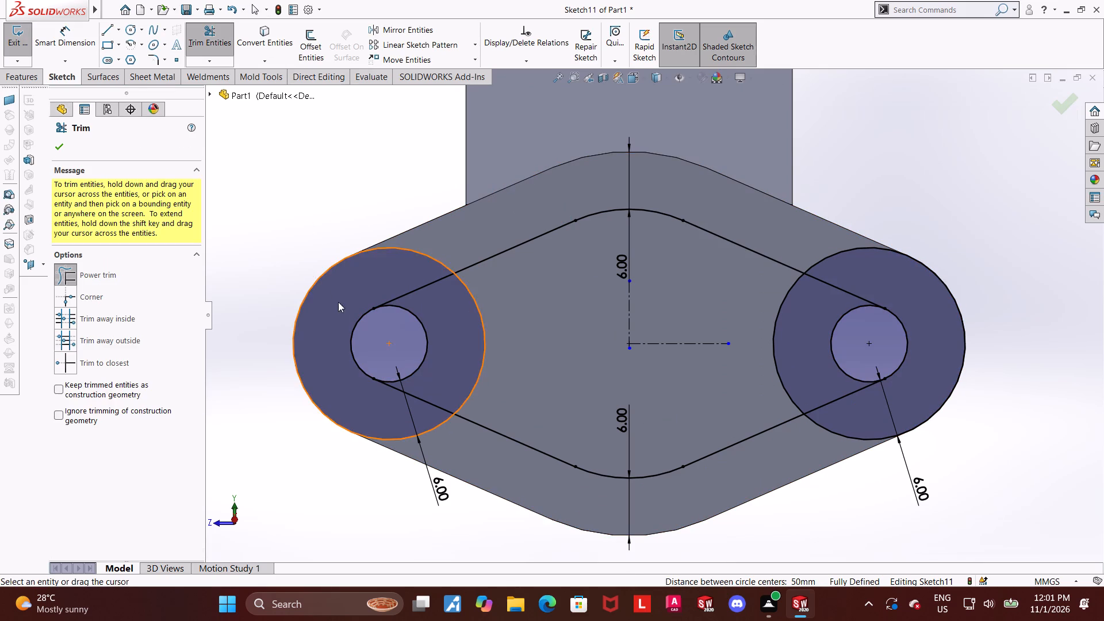
drag(332, 293, 292, 219)
drag(943, 285, 971, 264)
drag(933, 339, 1029, 236)
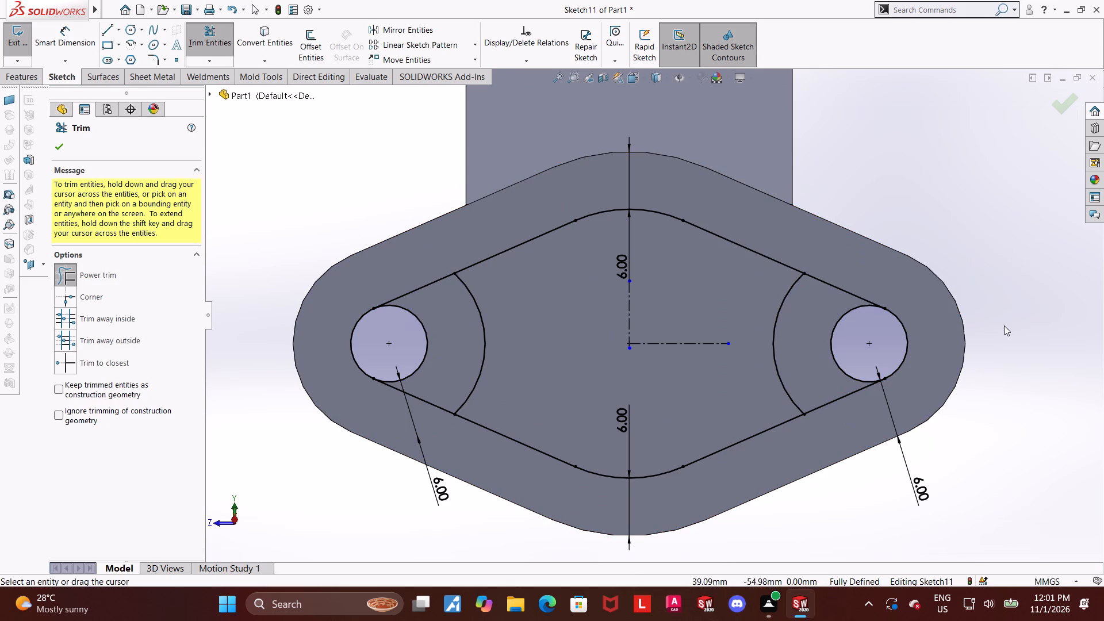
scroll(1003, 340, up, 1)
key(Escape)
scroll(797, 393, down, 1)
key(Escape)
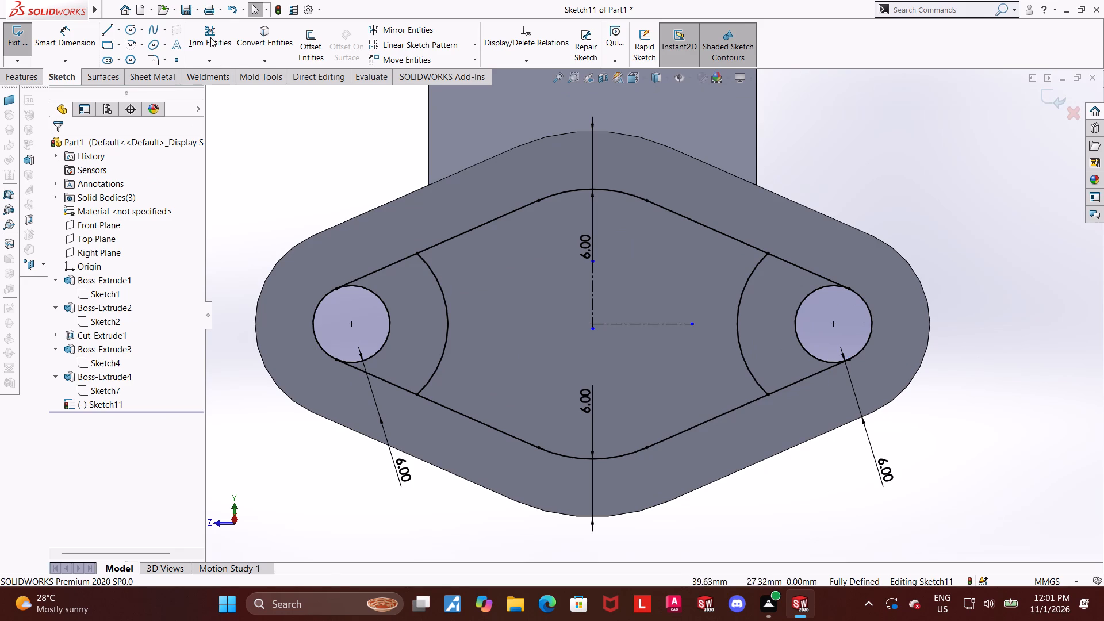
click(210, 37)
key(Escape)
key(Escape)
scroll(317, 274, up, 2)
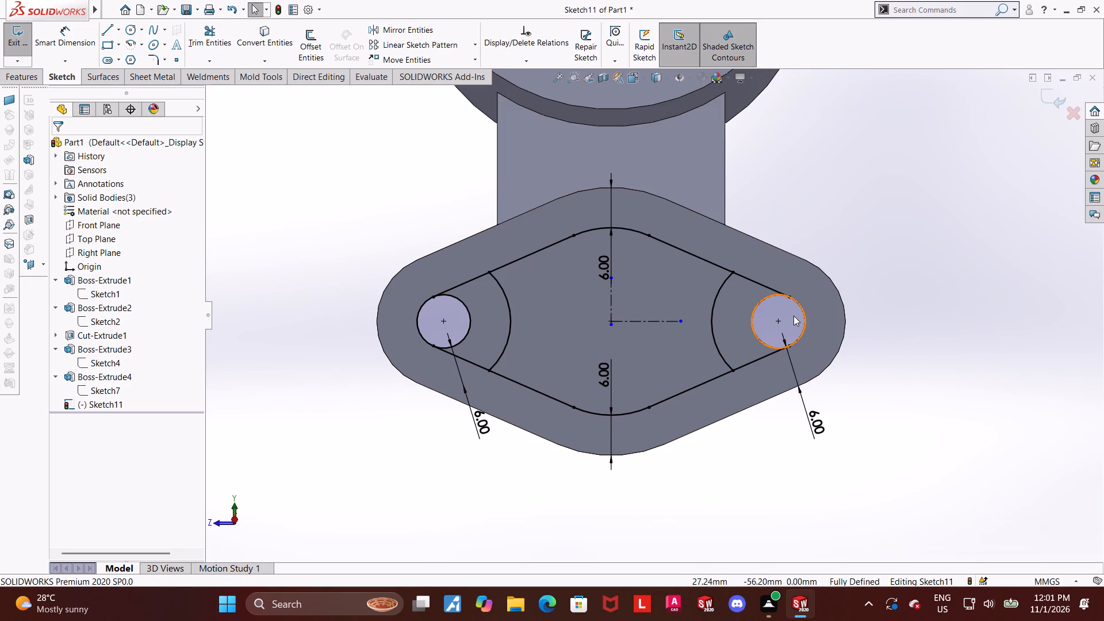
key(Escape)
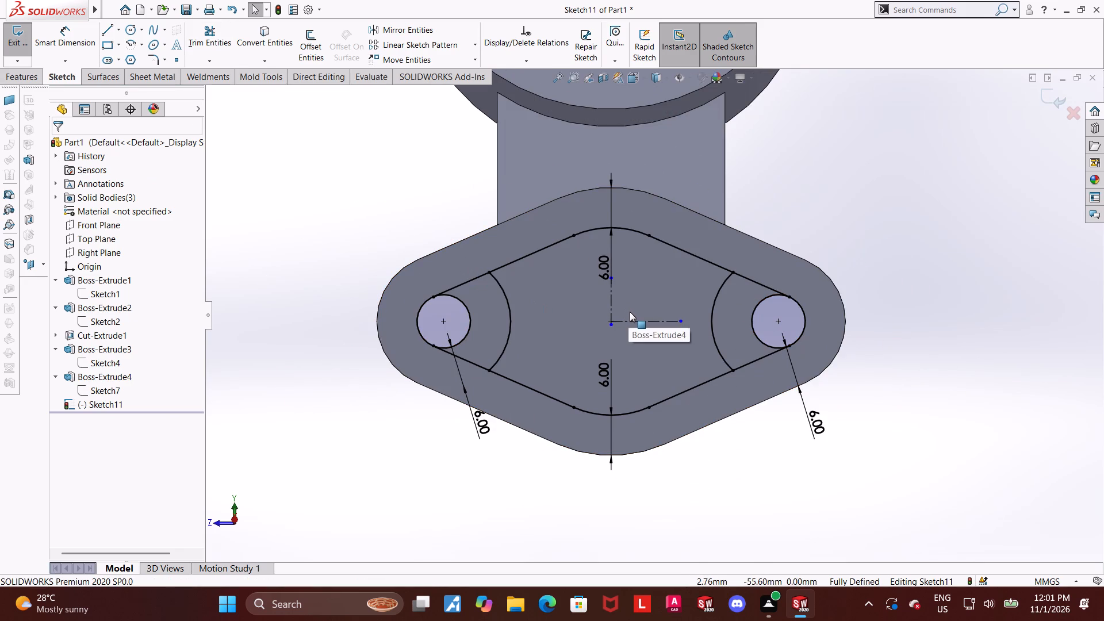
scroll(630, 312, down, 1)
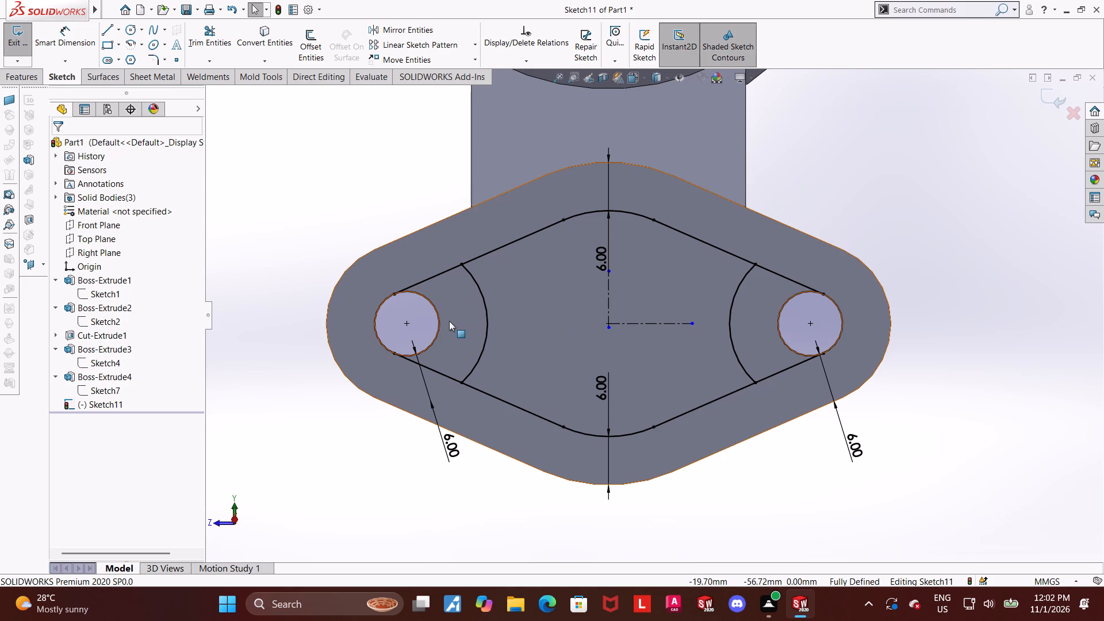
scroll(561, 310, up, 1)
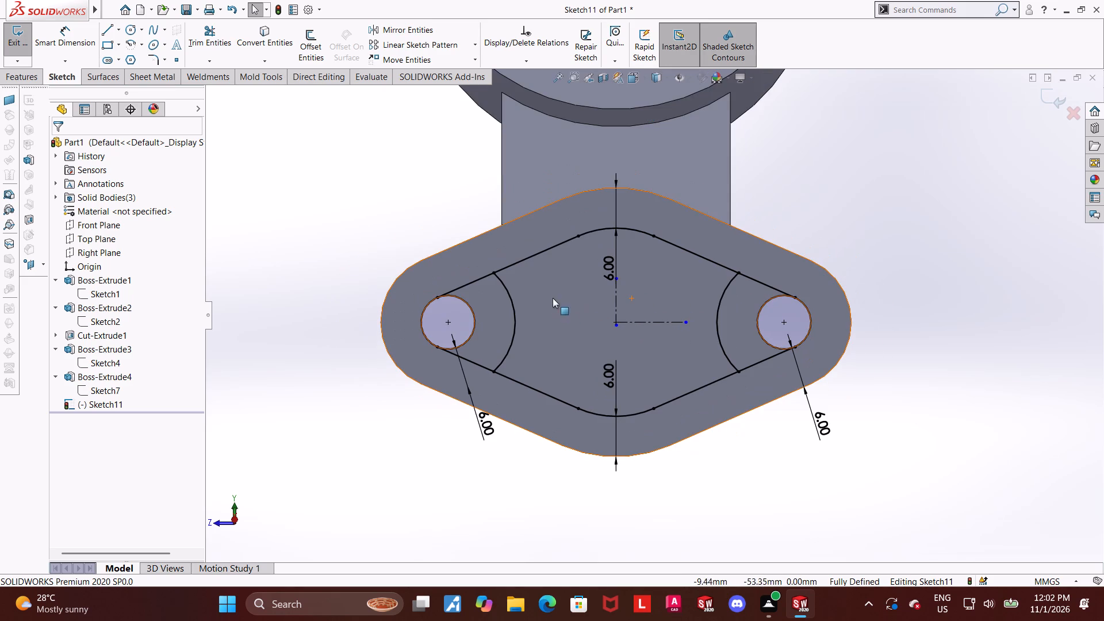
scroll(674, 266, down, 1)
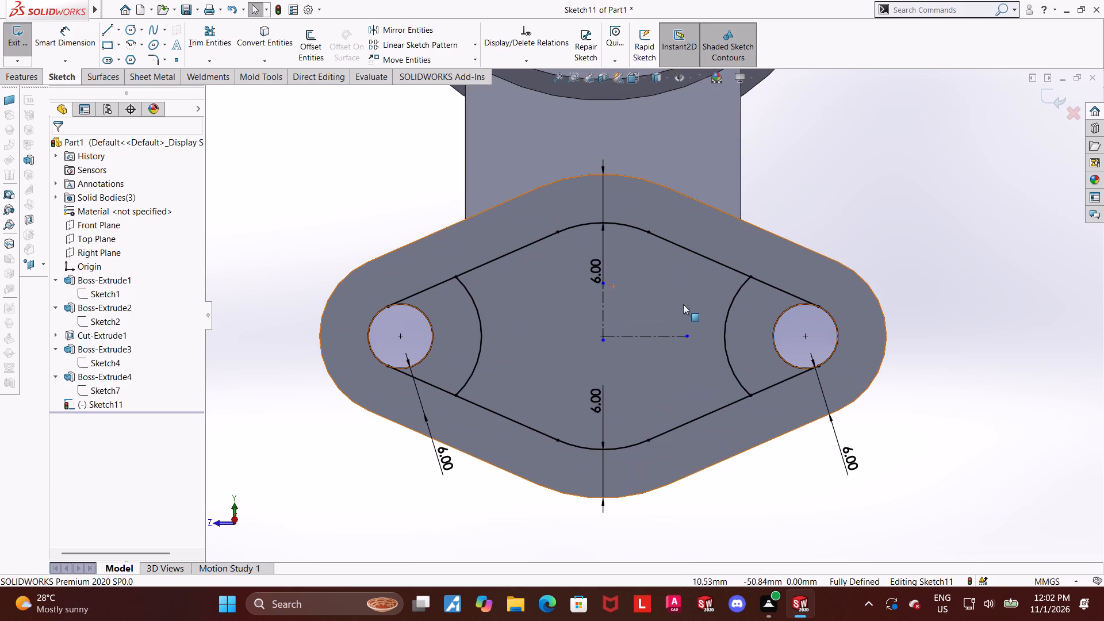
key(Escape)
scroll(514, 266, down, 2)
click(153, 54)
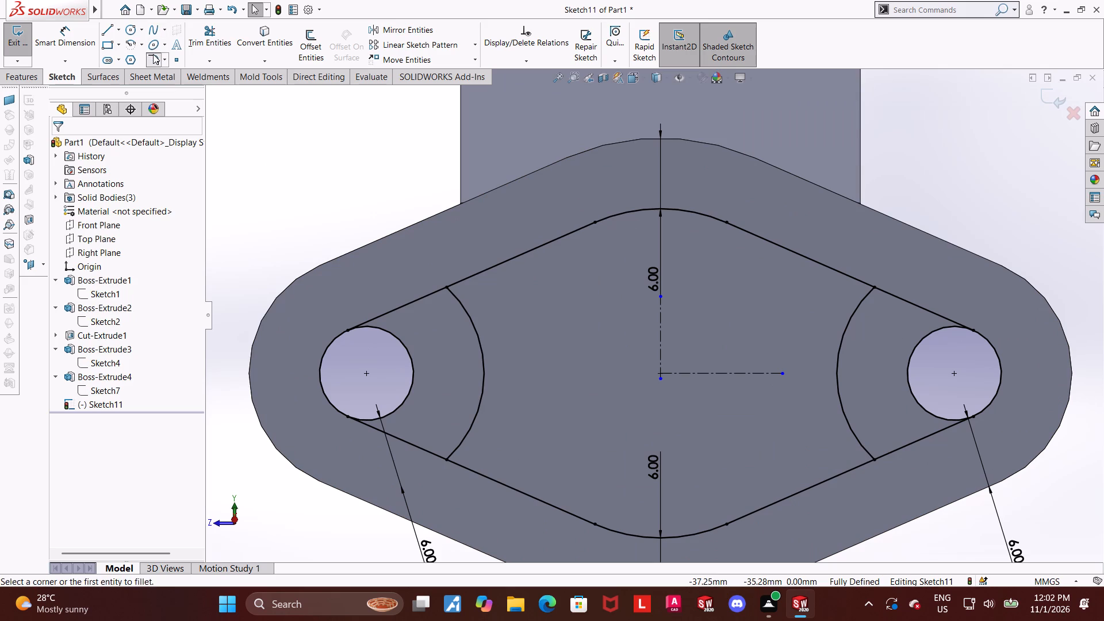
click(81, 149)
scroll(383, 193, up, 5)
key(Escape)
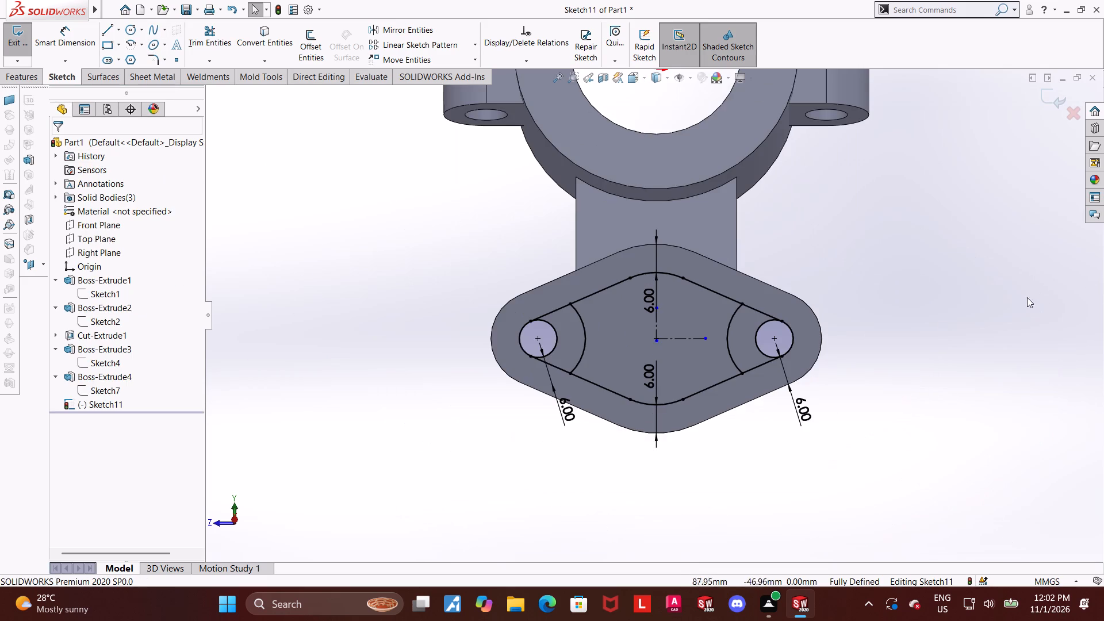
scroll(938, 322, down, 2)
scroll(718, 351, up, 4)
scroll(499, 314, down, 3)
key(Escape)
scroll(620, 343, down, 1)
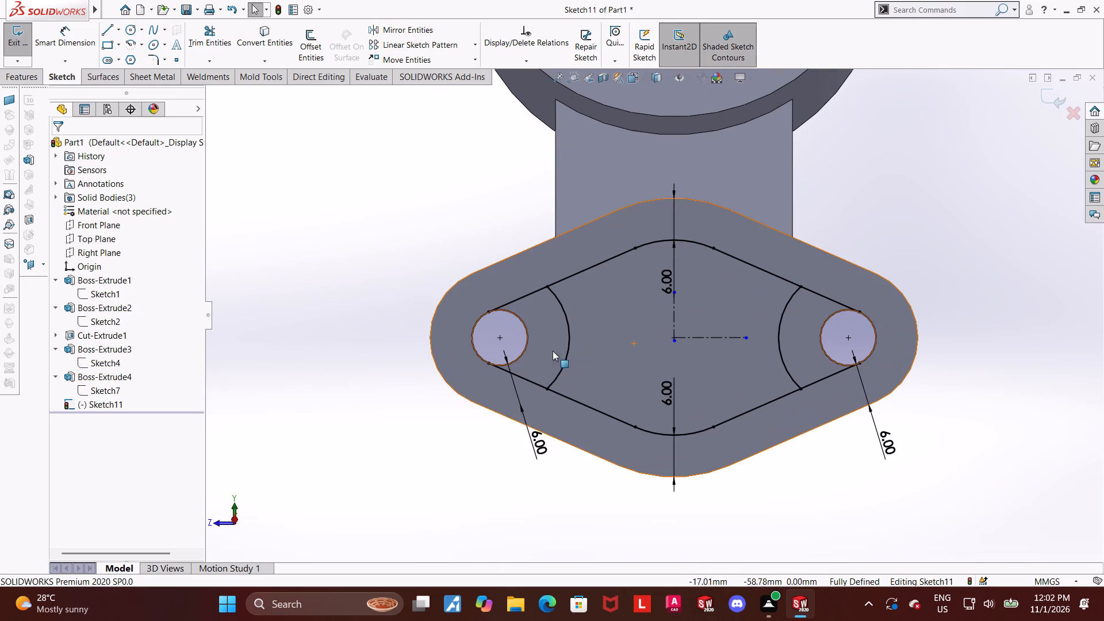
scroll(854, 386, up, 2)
Exit the sketch and cut-extrude the central region between the two inner arcs to a blind depth of 4 mm.
middle_drag(950, 315, 919, 334)
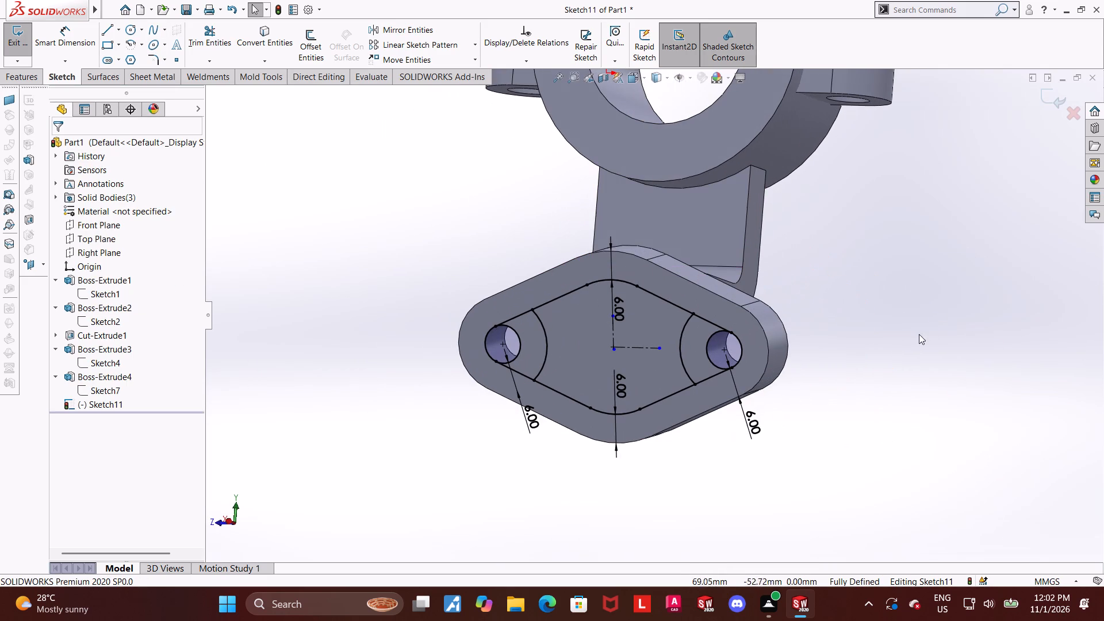
click(1061, 94)
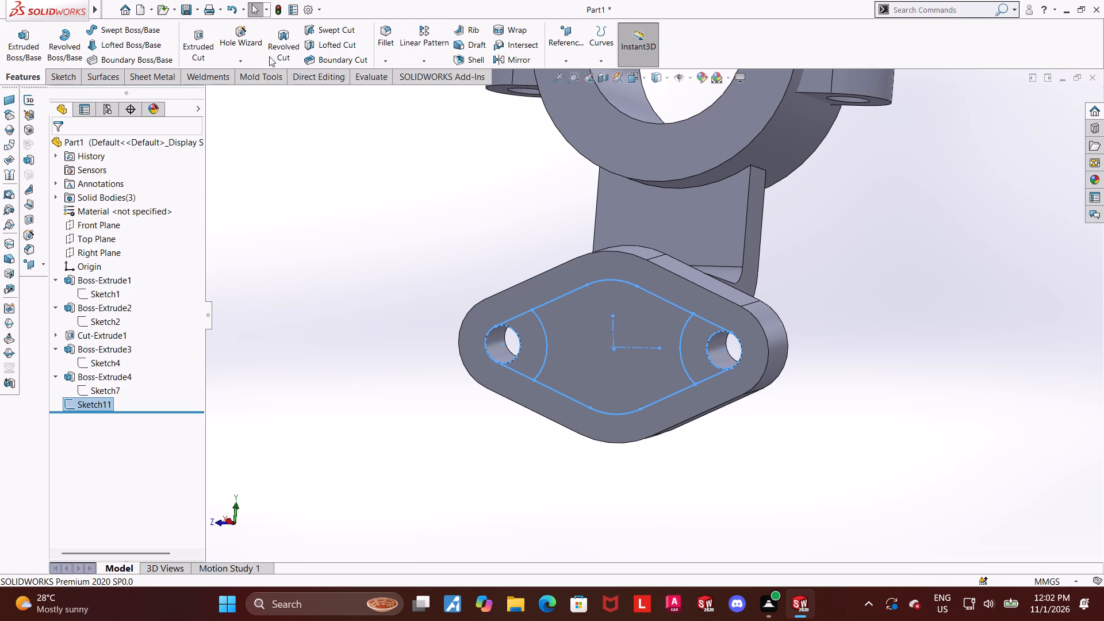
click(202, 41)
click(599, 338)
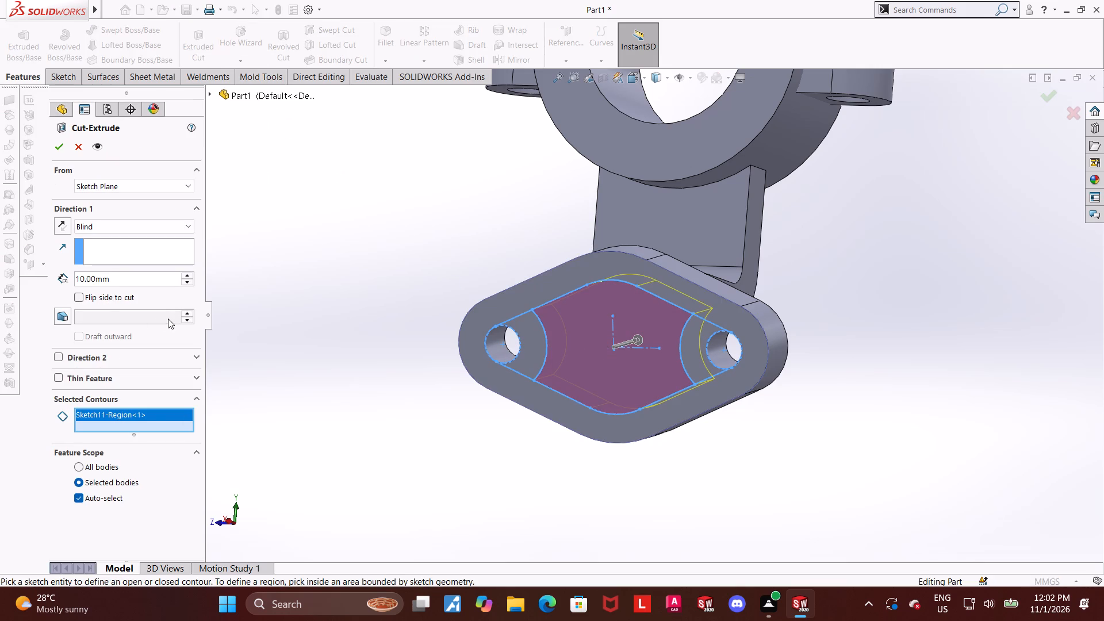
drag(129, 278, 0, 306)
key(4)
key(Return)
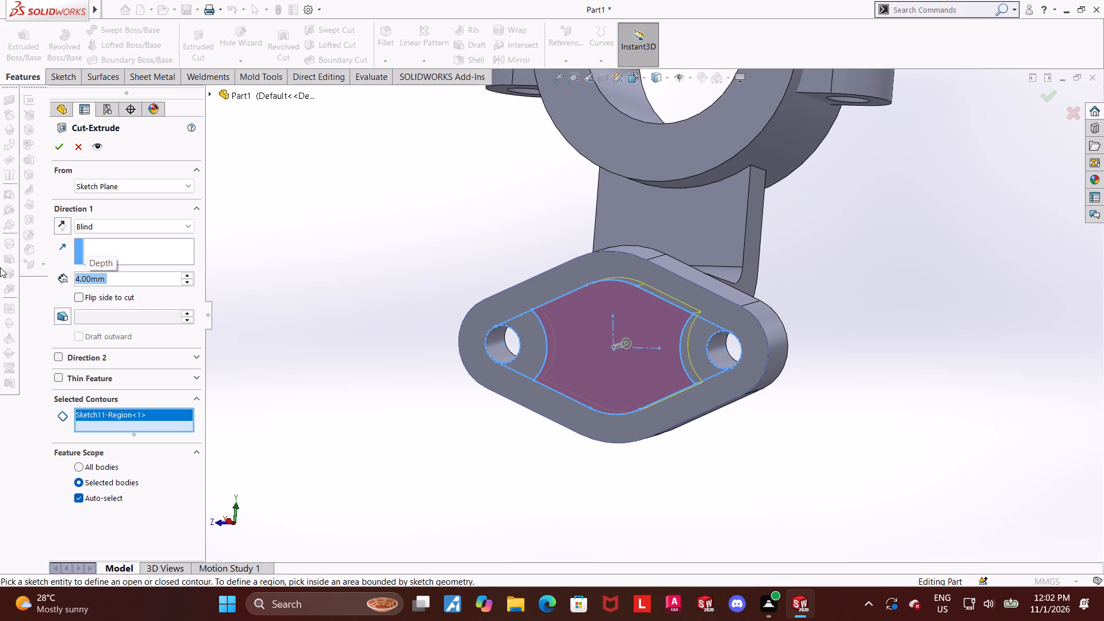
click(66, 140)
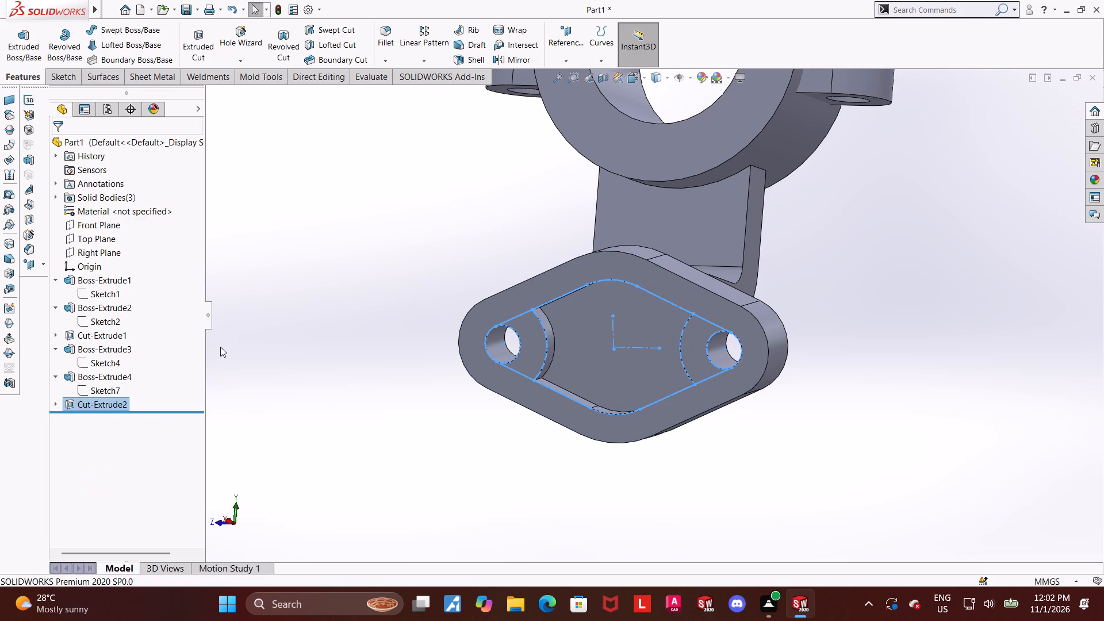
click(885, 415)
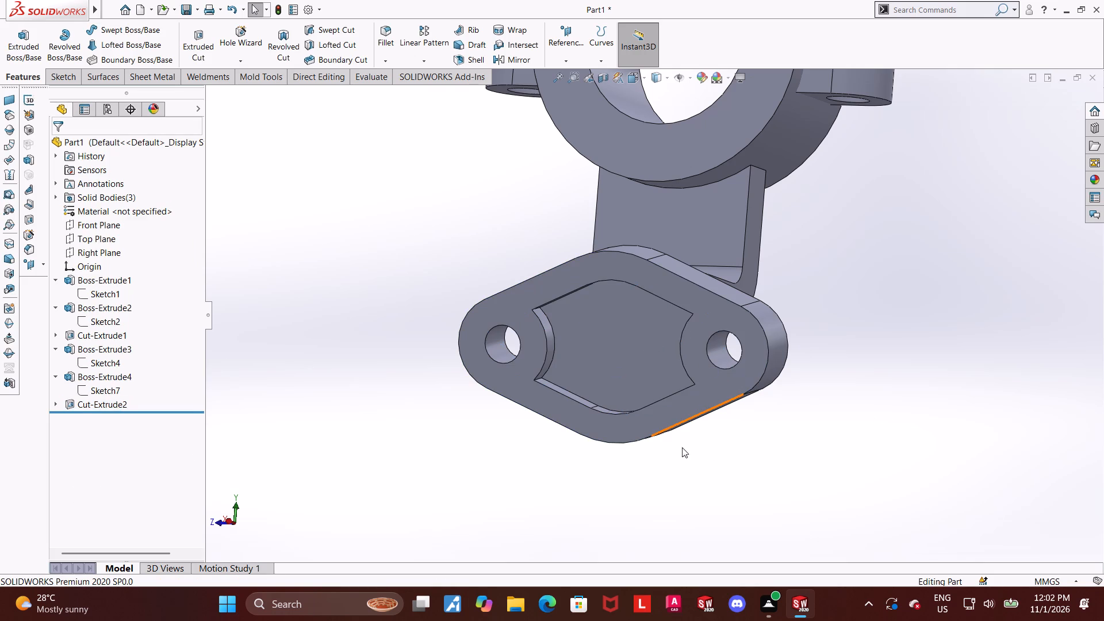
Fillet the floor face of the flange pocket with a 2 mm radius.
middle_drag(619, 397, 630, 386)
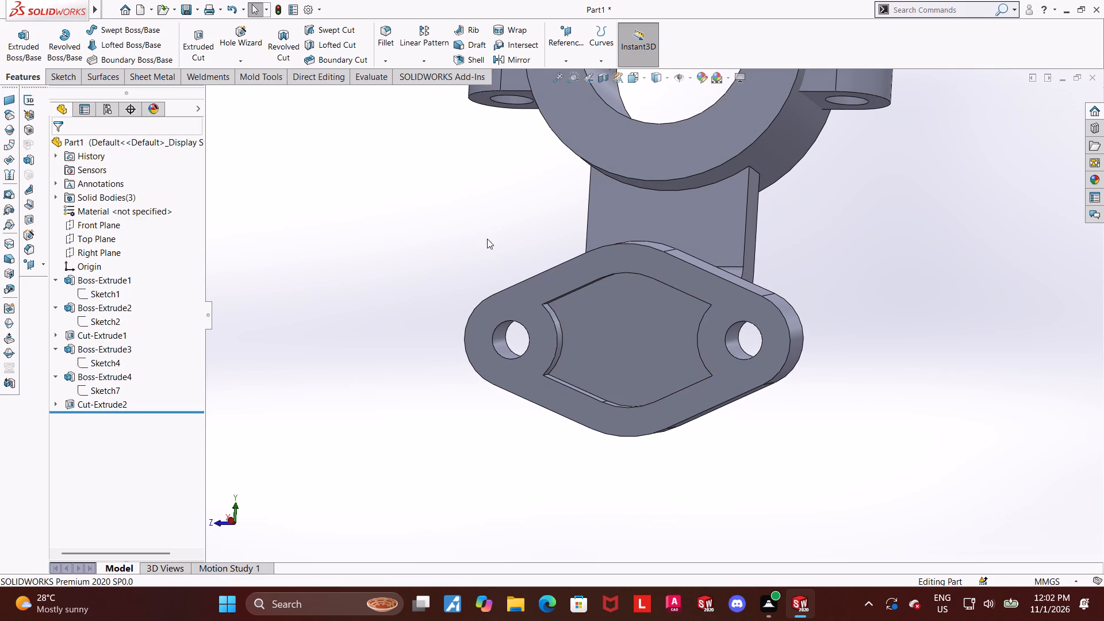
click(381, 31)
key(2)
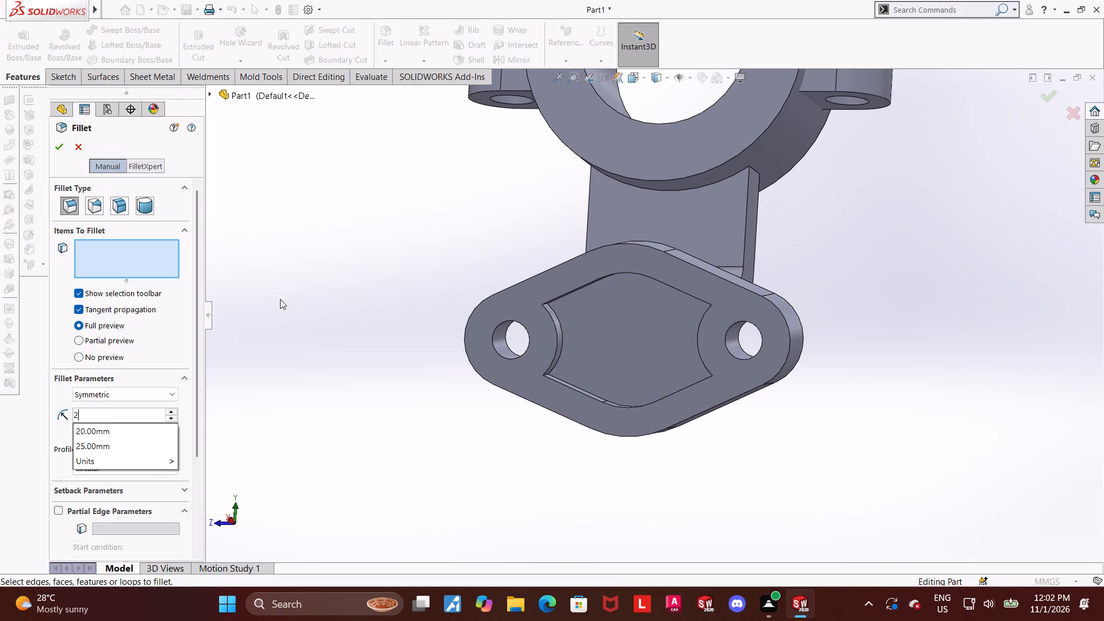
key(Return)
click(646, 364)
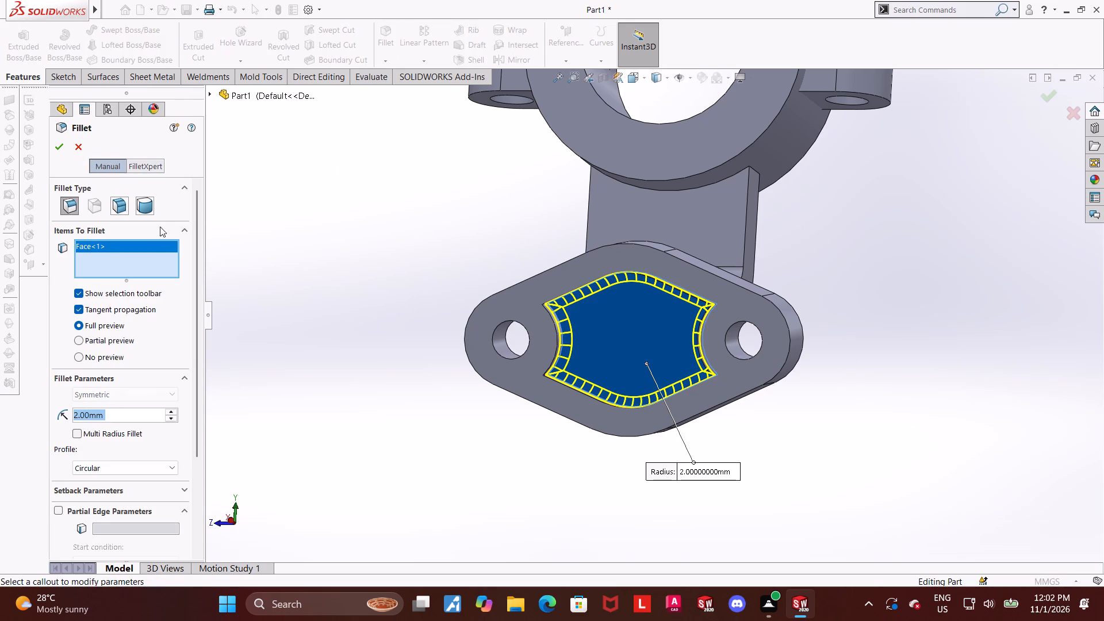
click(63, 147)
click(316, 274)
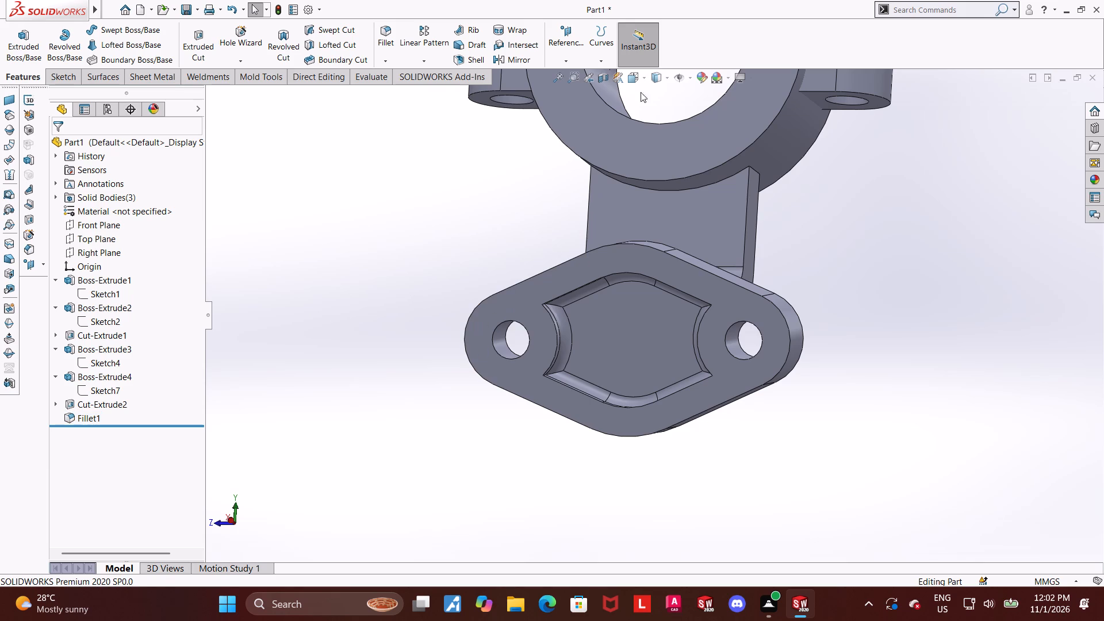
Examine the flange pocket's hidden edges from the back with hidden lines visible, then restore shaded-with-edges display and the isometric view.
click(638, 76)
click(616, 359)
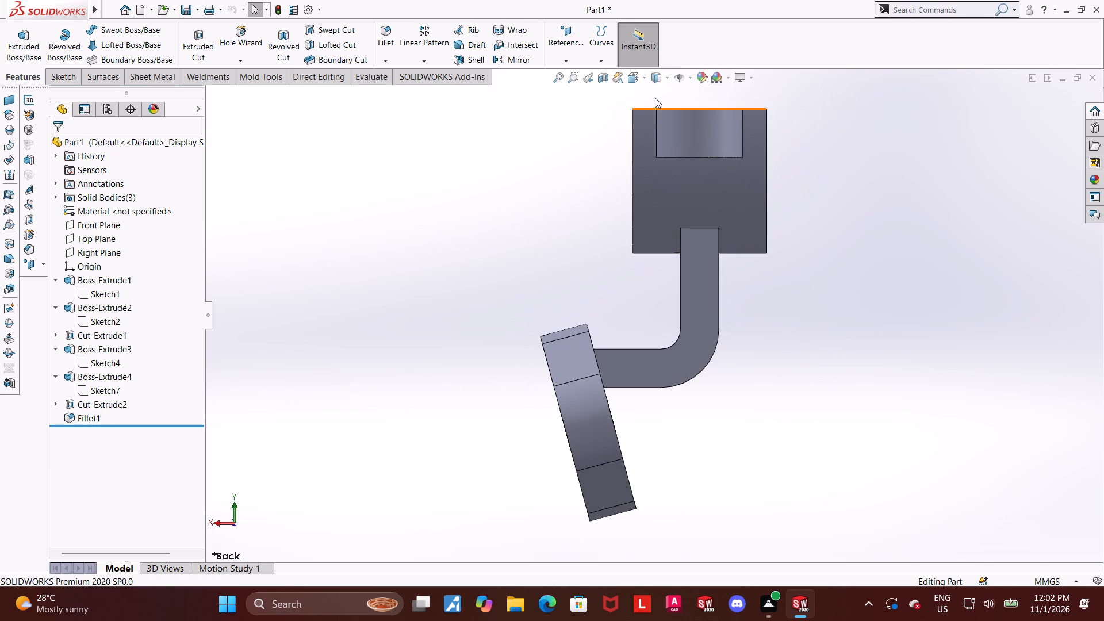
click(658, 86)
click(660, 82)
click(656, 141)
click(842, 505)
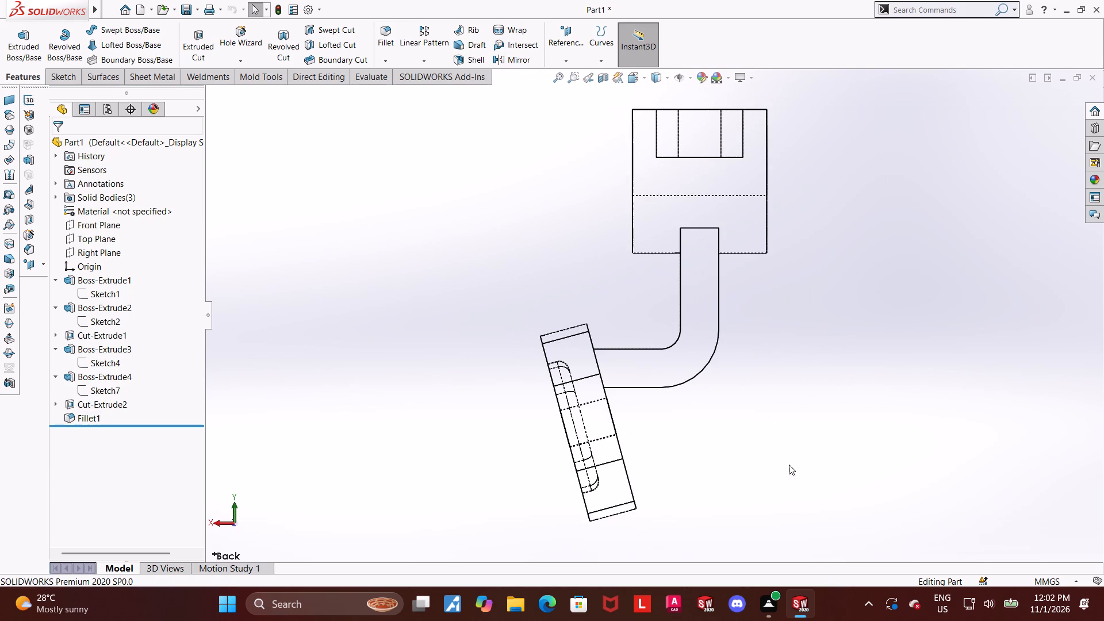
scroll(719, 444, down, 2)
scroll(617, 442, up, 3)
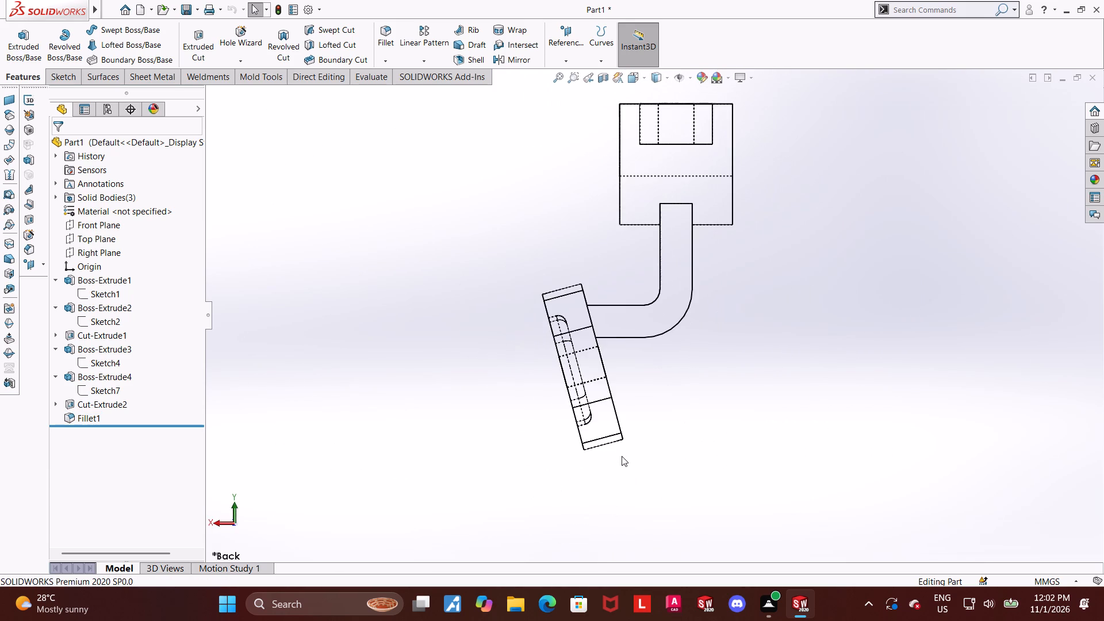
middle_drag(639, 451, 663, 446)
click(654, 82)
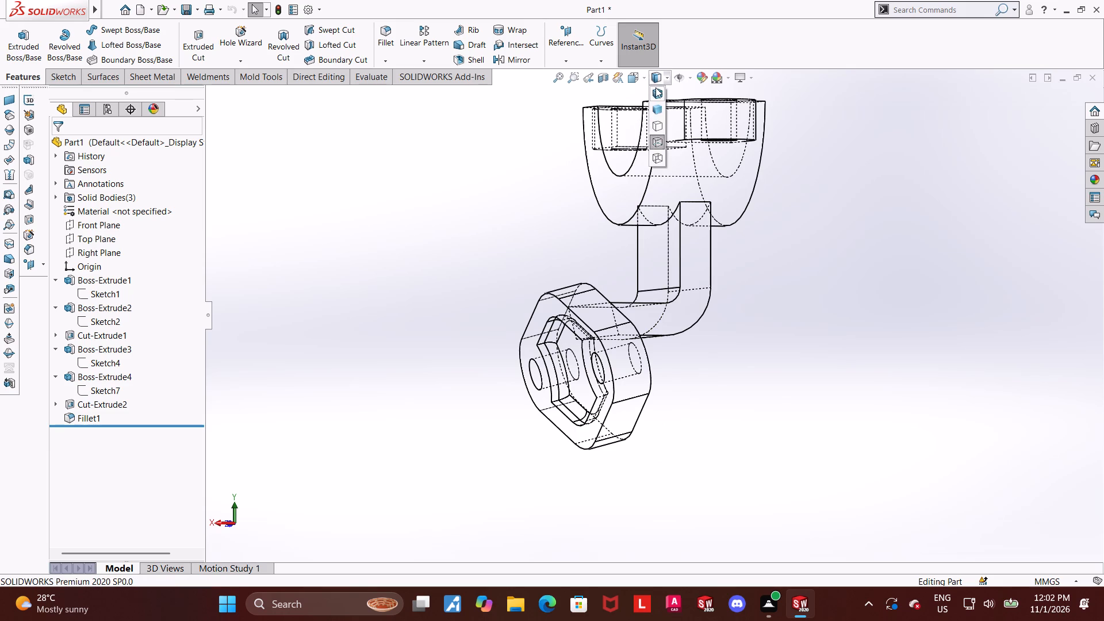
click(655, 88)
key(ctrl+7)
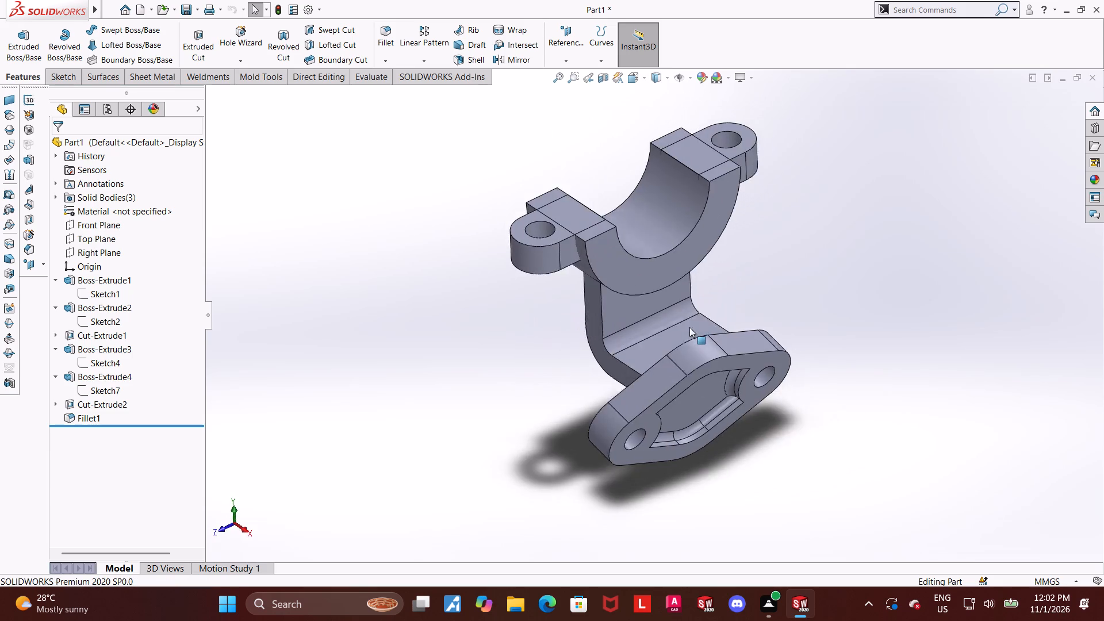
Inspect the shaded bracket all around, including the ring, the arm and both faces of the flange.
middle_drag(672, 411, 677, 398)
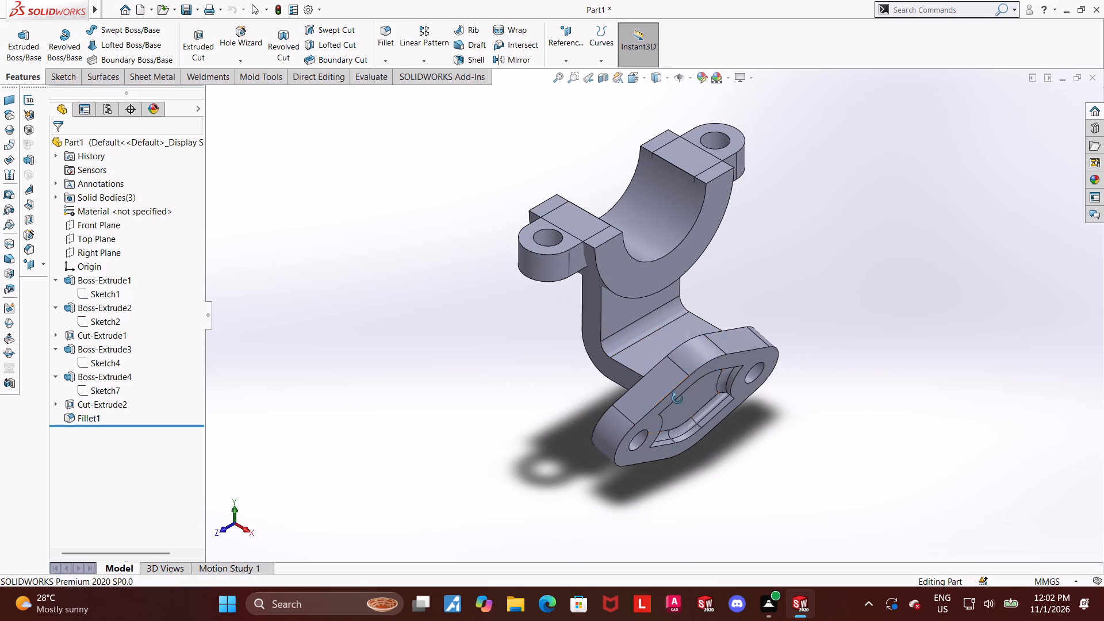
middle_drag(677, 398, 777, 390)
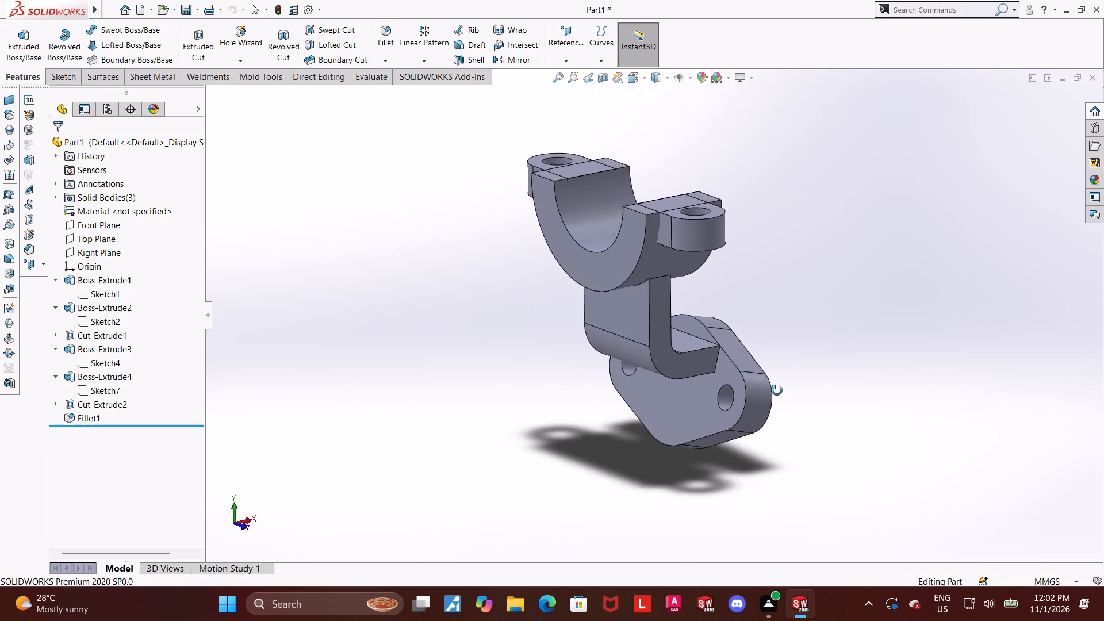
middle_drag(777, 390, 766, 385)
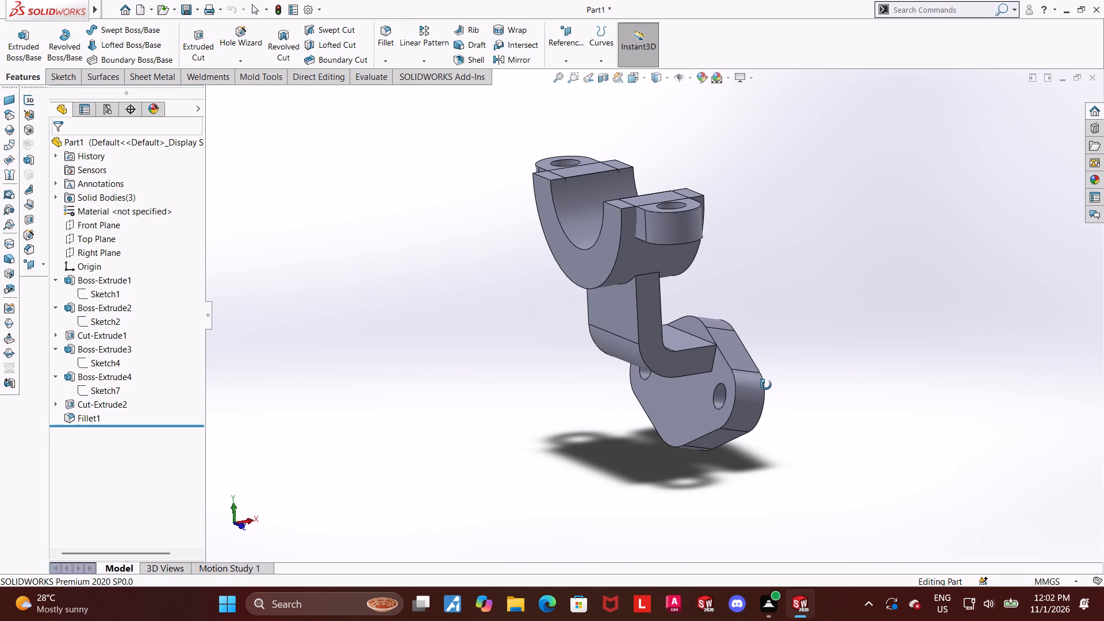
middle_drag(766, 385, 758, 408)
middle_drag(758, 408, 755, 405)
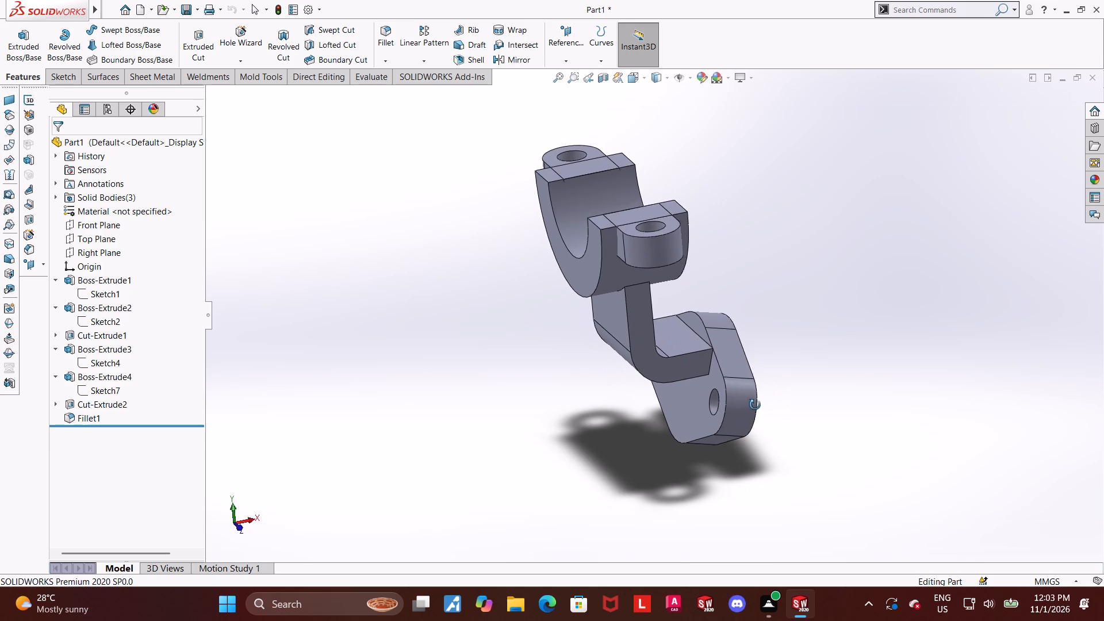
middle_drag(755, 405, 659, 388)
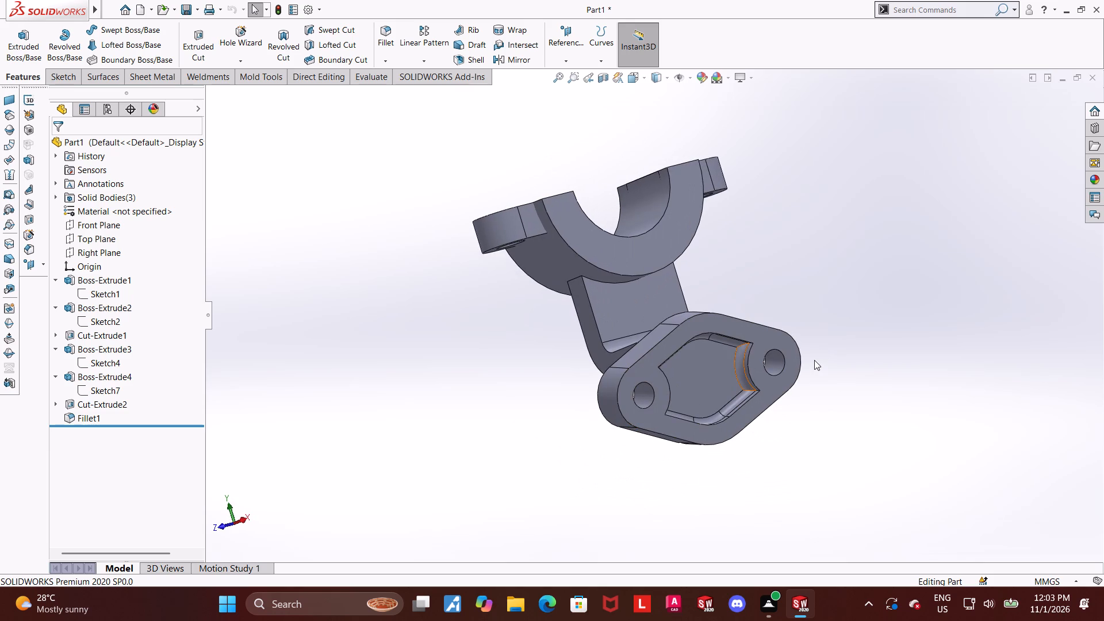
middle_drag(885, 380, 784, 398)
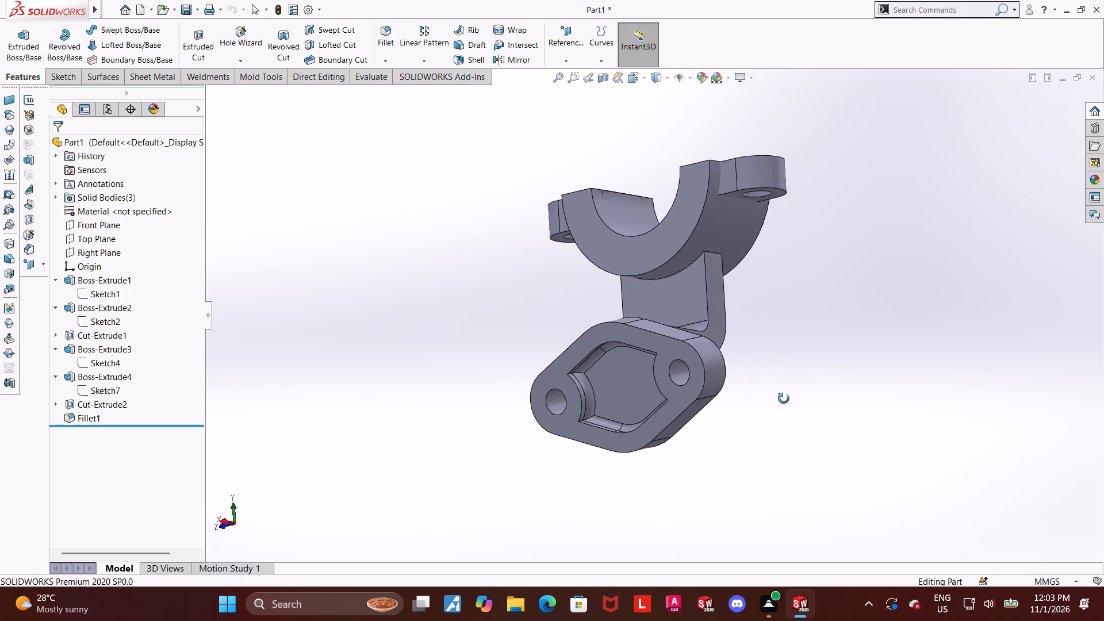
middle_drag(784, 398, 747, 405)
middle_click(800, 411)
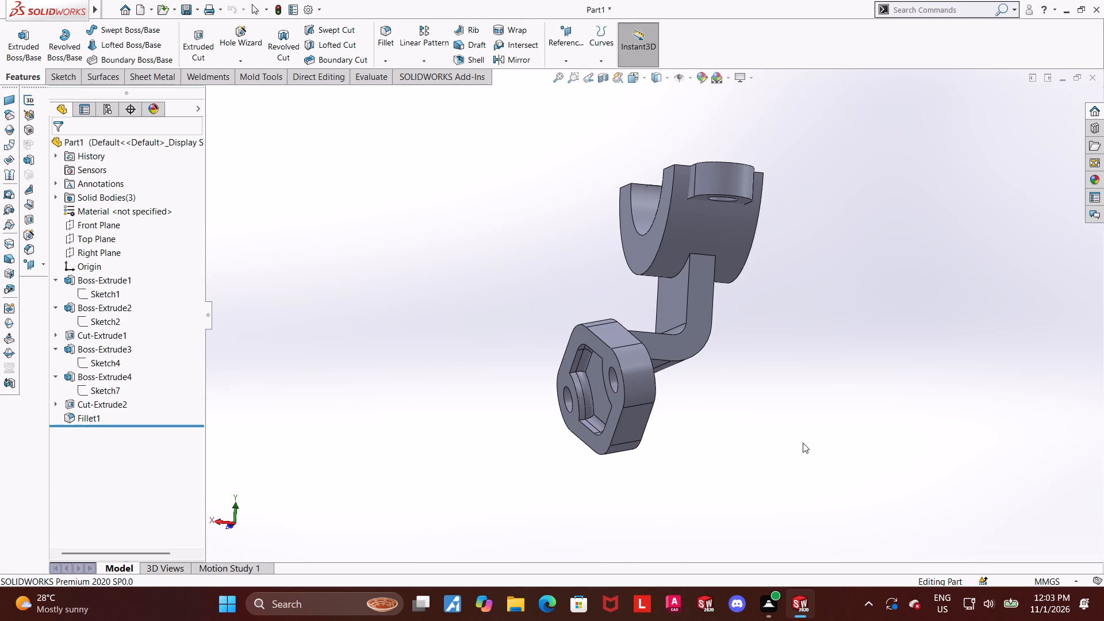
Examine the pocket's depth and fillets in the back view with hidden lines visible, then return to shaded isometric display.
click(634, 79)
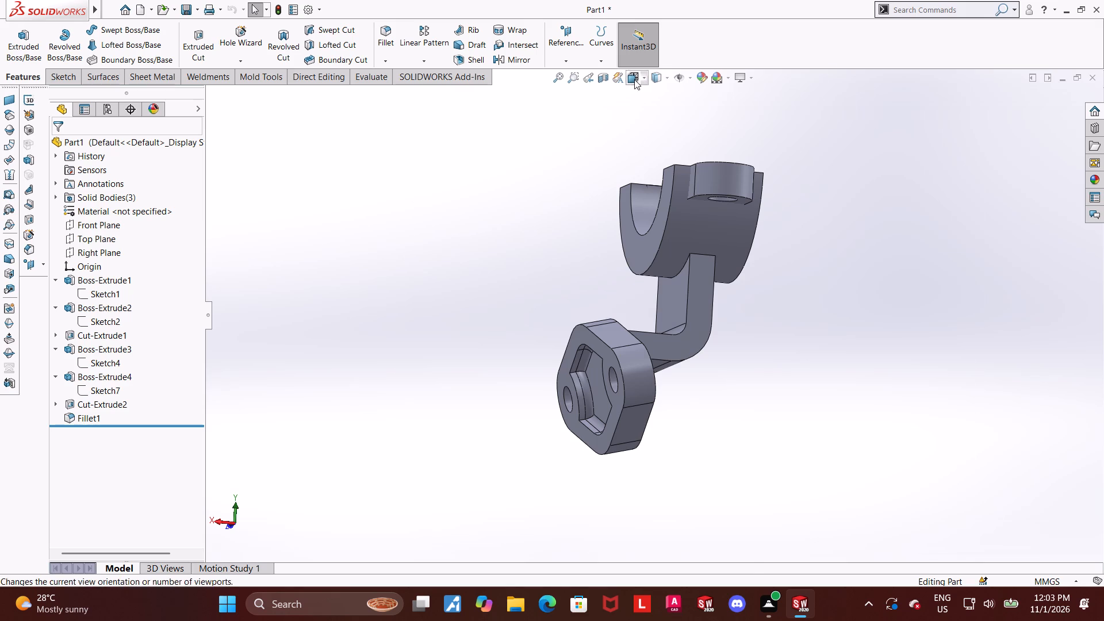
click(528, 389)
click(646, 81)
click(654, 78)
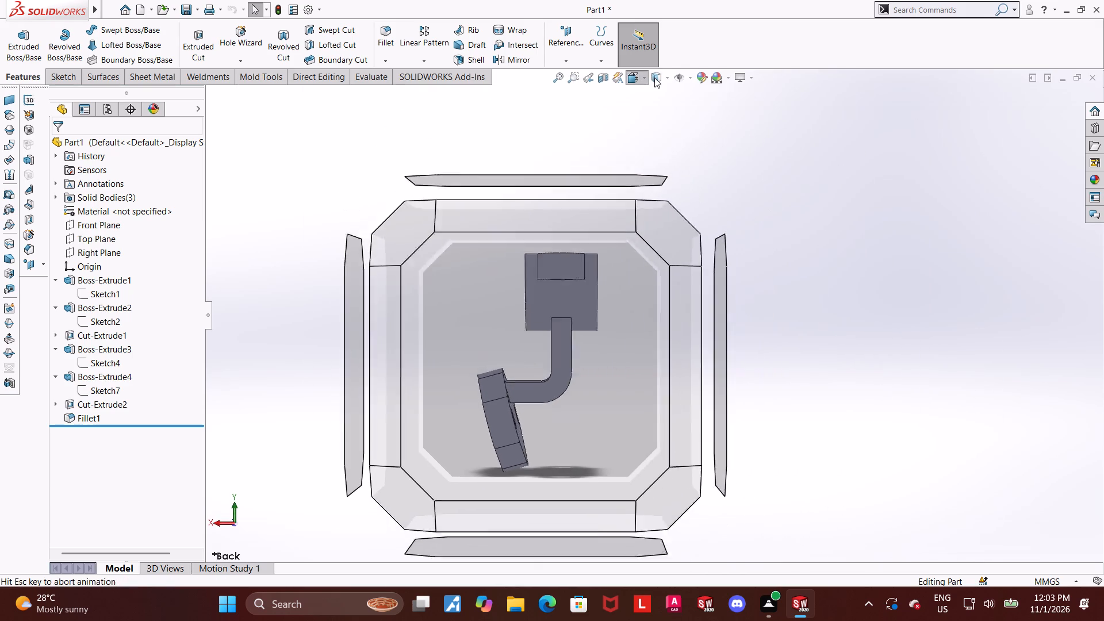
click(659, 79)
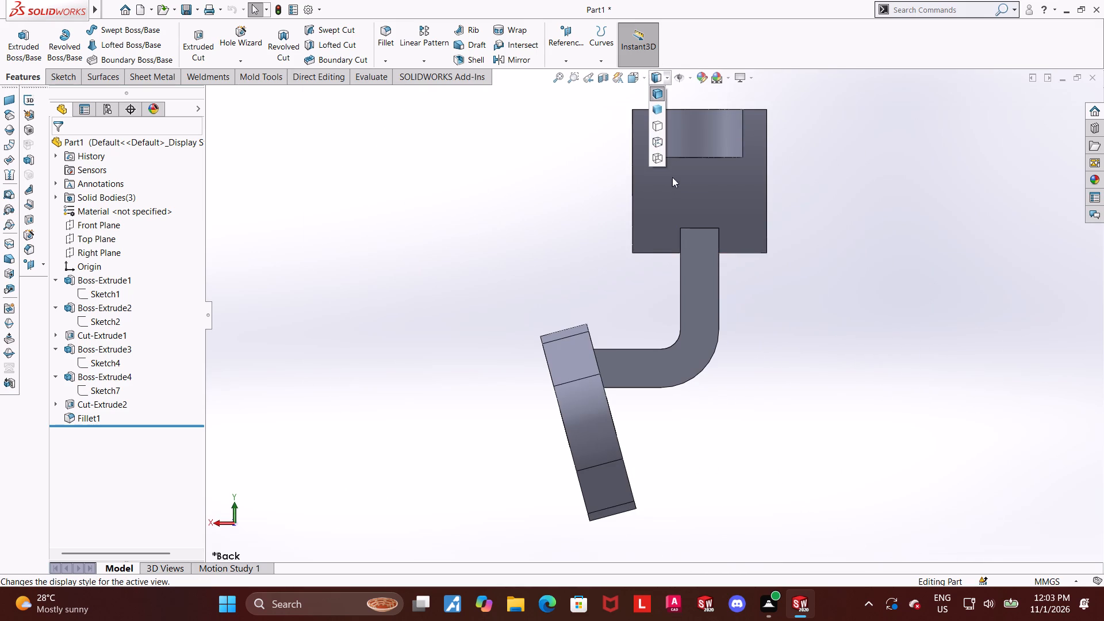
click(658, 143)
scroll(606, 453, down, 2)
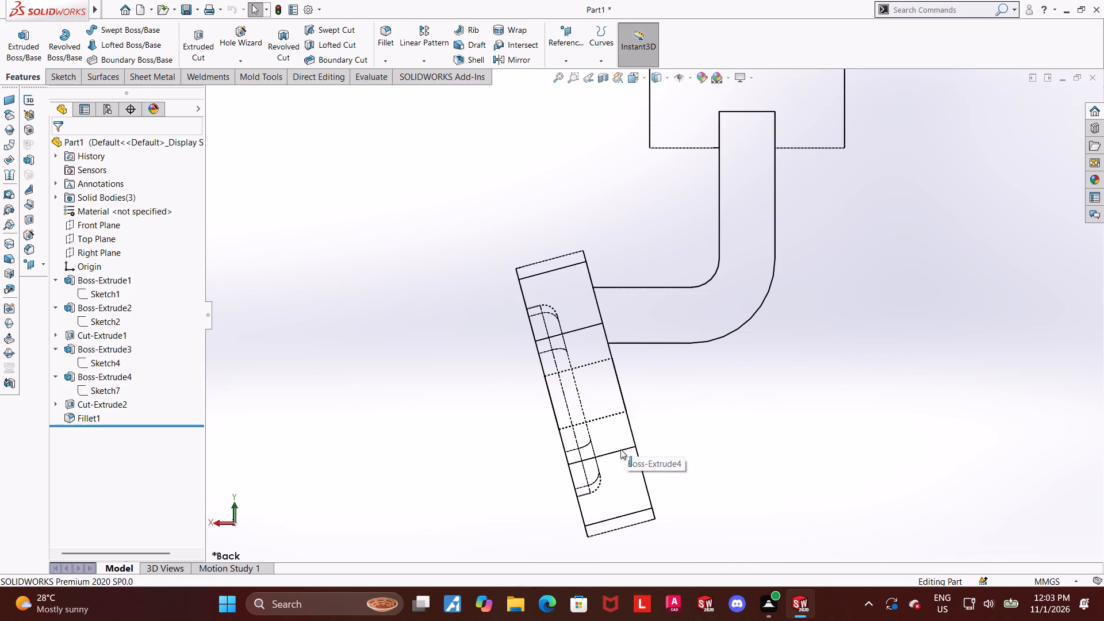
scroll(620, 449, up, 1)
scroll(647, 503, down, 1)
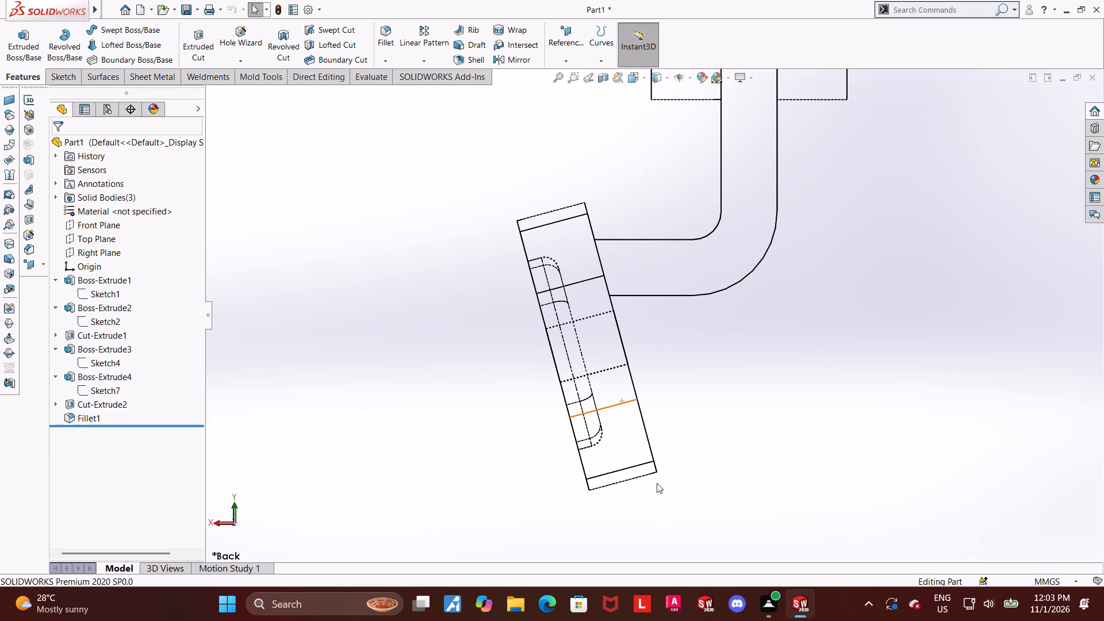
scroll(665, 470, up, 1)
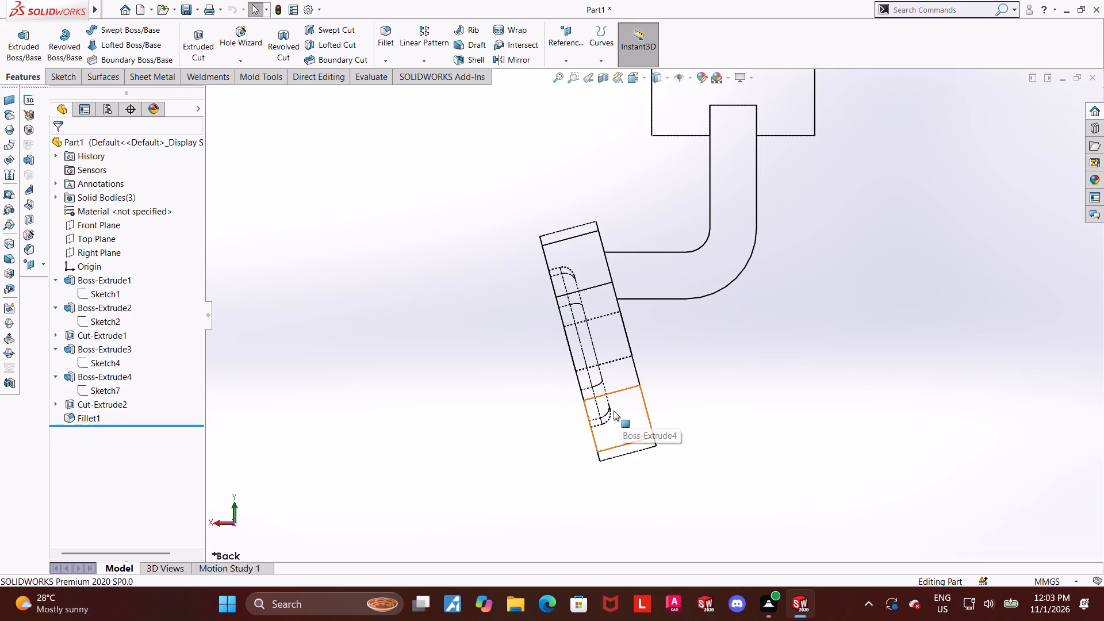
scroll(613, 399, up, 1)
middle_drag(613, 397, 620, 398)
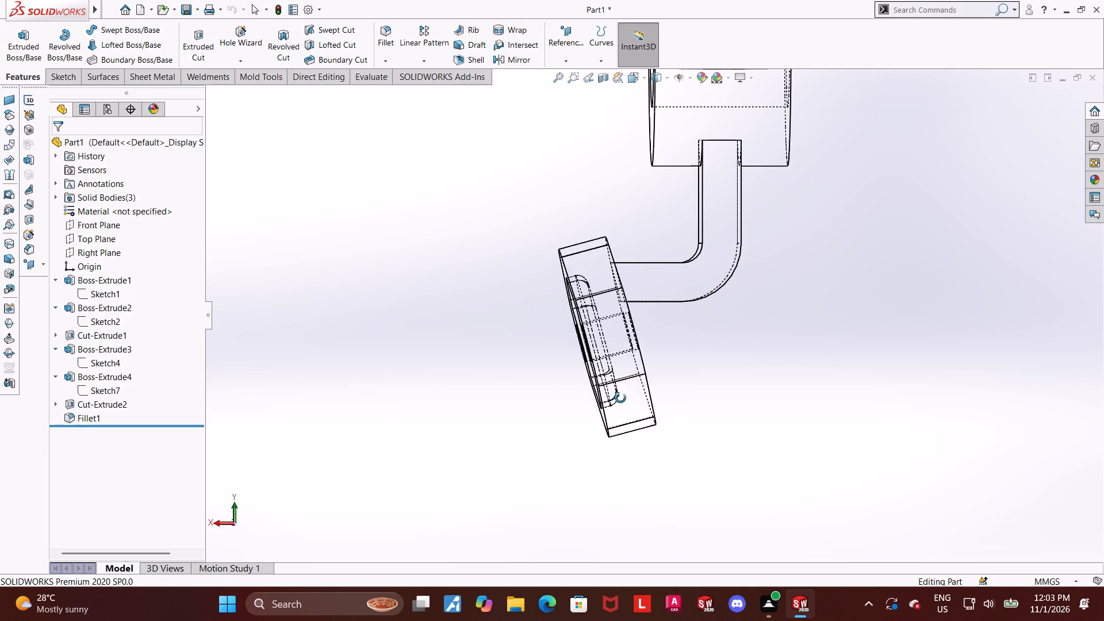
middle_drag(620, 398, 713, 412)
click(656, 75)
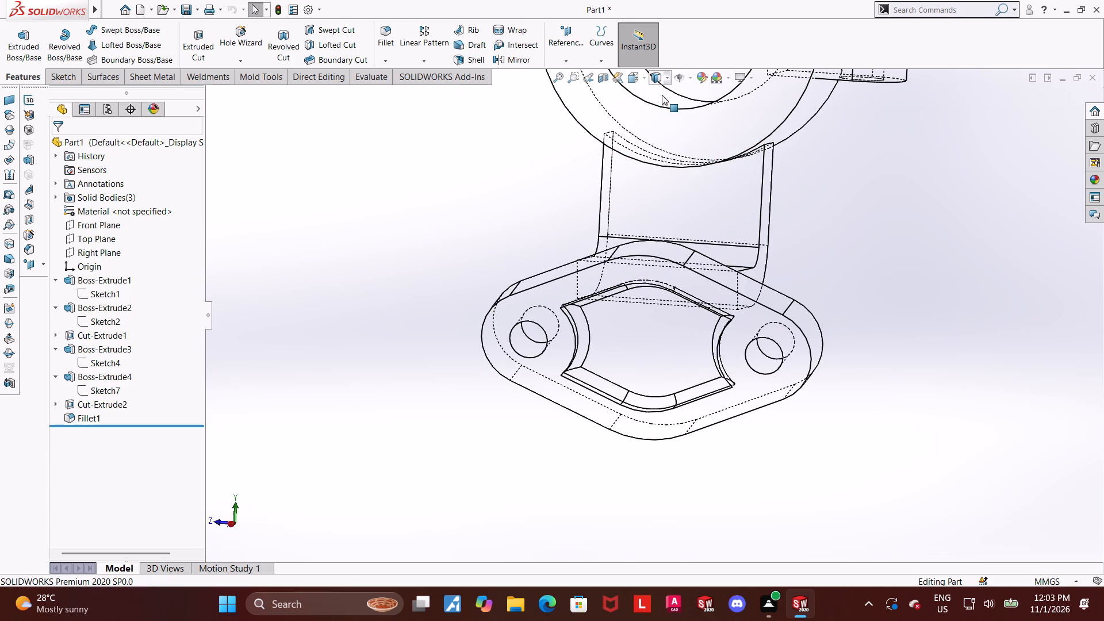
click(662, 95)
key(ctrl+7)
click(895, 302)
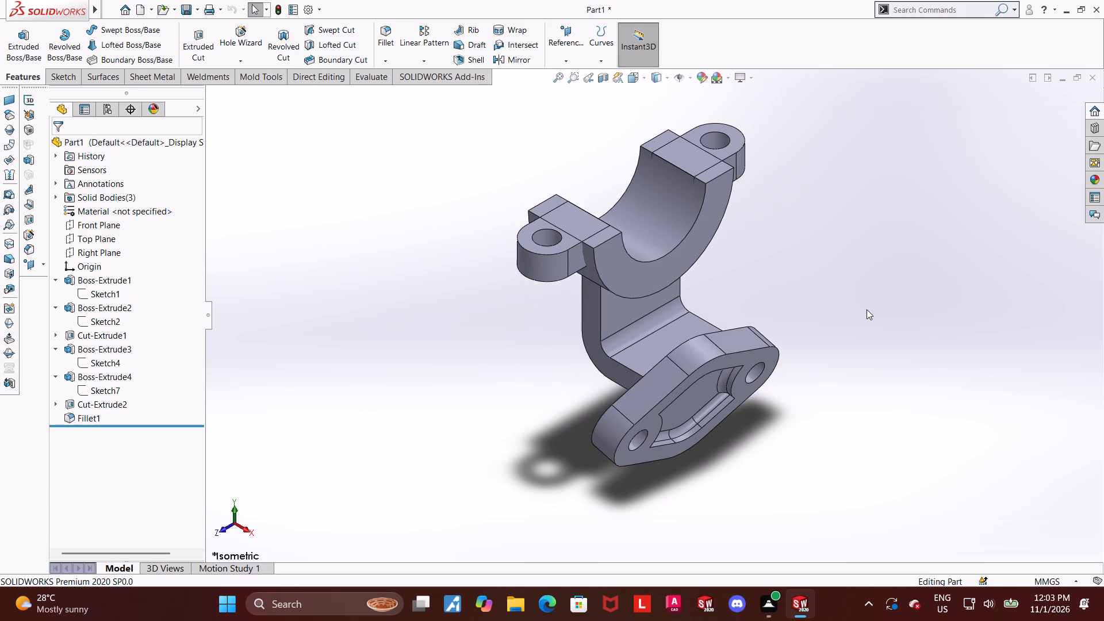
Inspect the arm's connection to the half-ring and to the back of the flange from several angles.
scroll(878, 296, up, 1)
middle_click(741, 280)
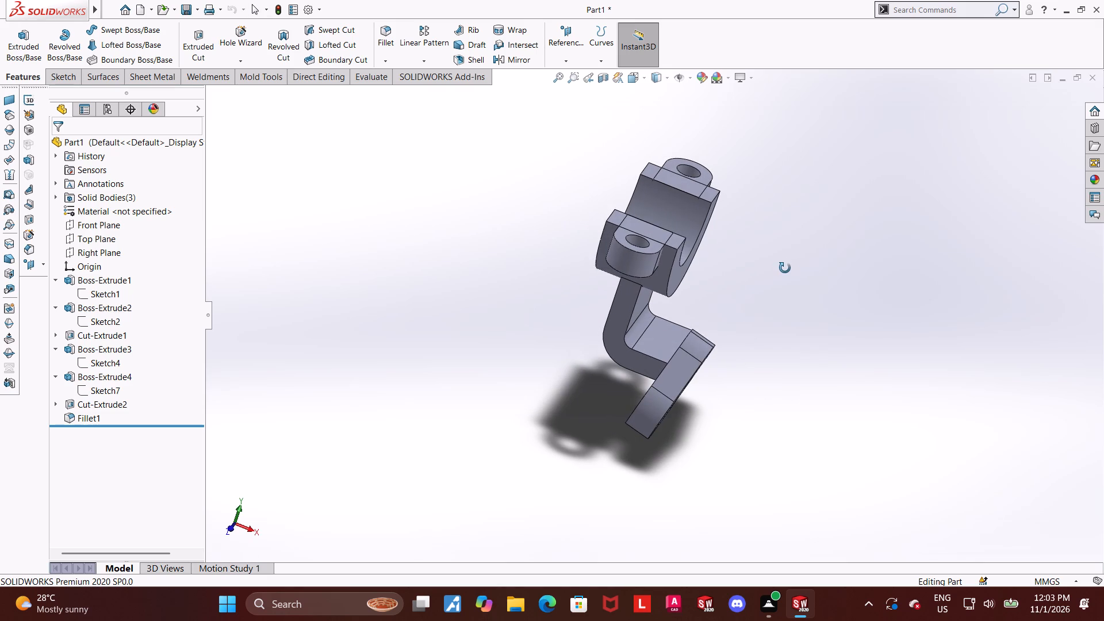
middle_drag(784, 268, 744, 252)
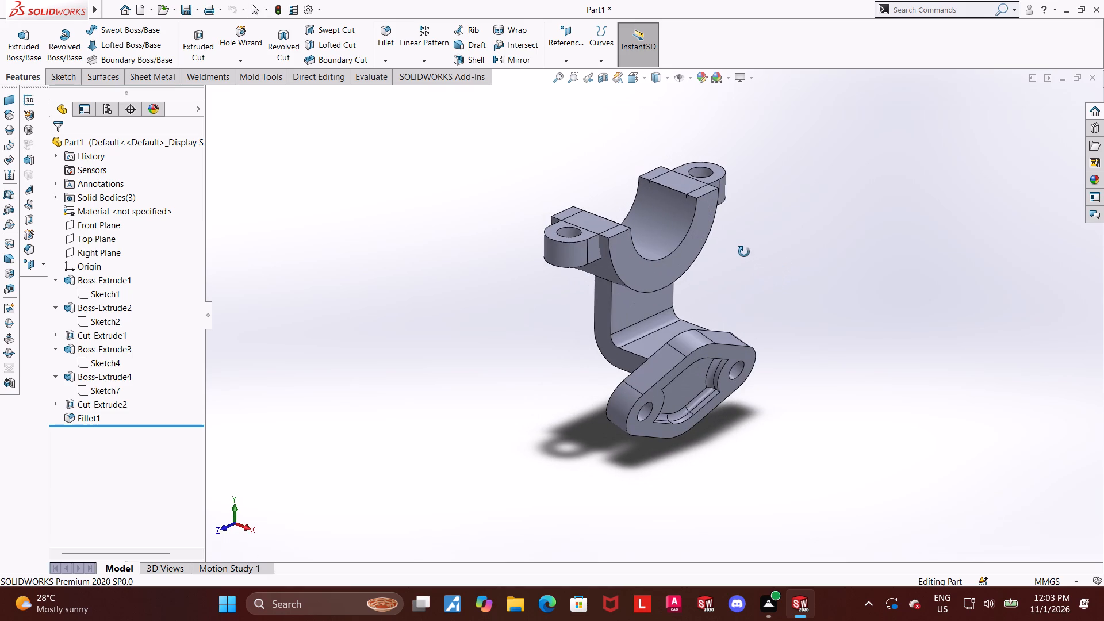
middle_drag(744, 252, 742, 250)
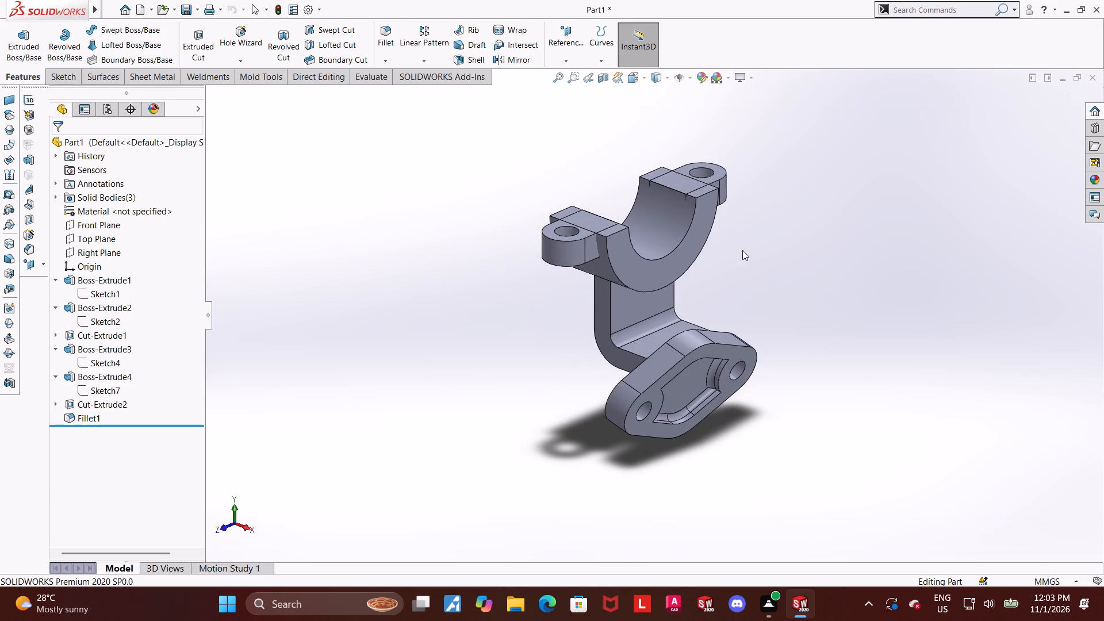
key(ctrl+7)
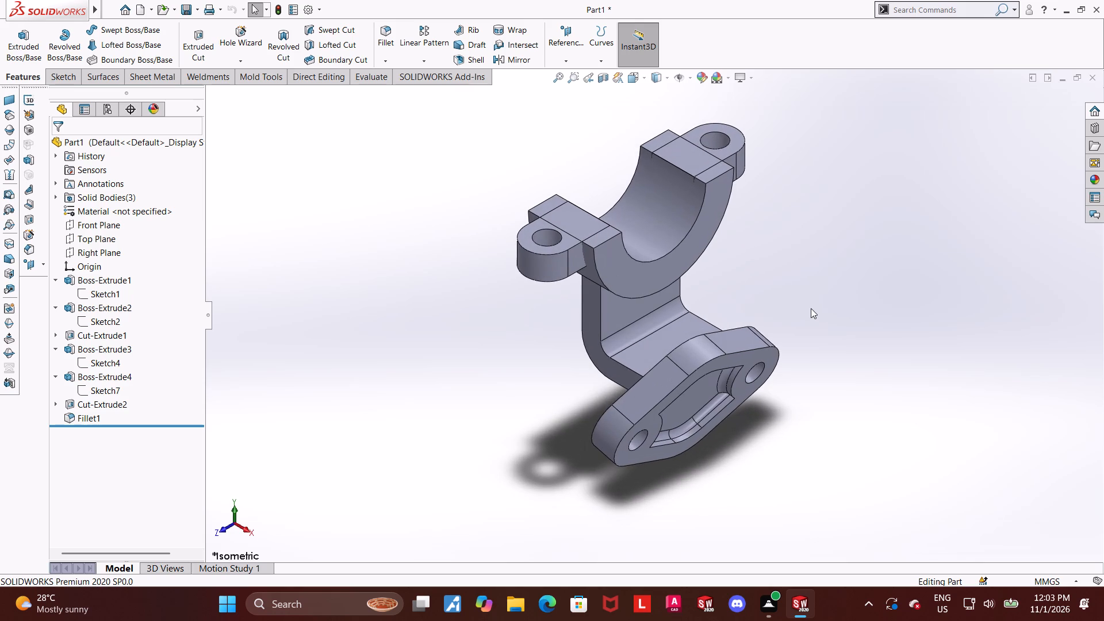
scroll(793, 308, up, 2)
middle_drag(723, 334, 730, 307)
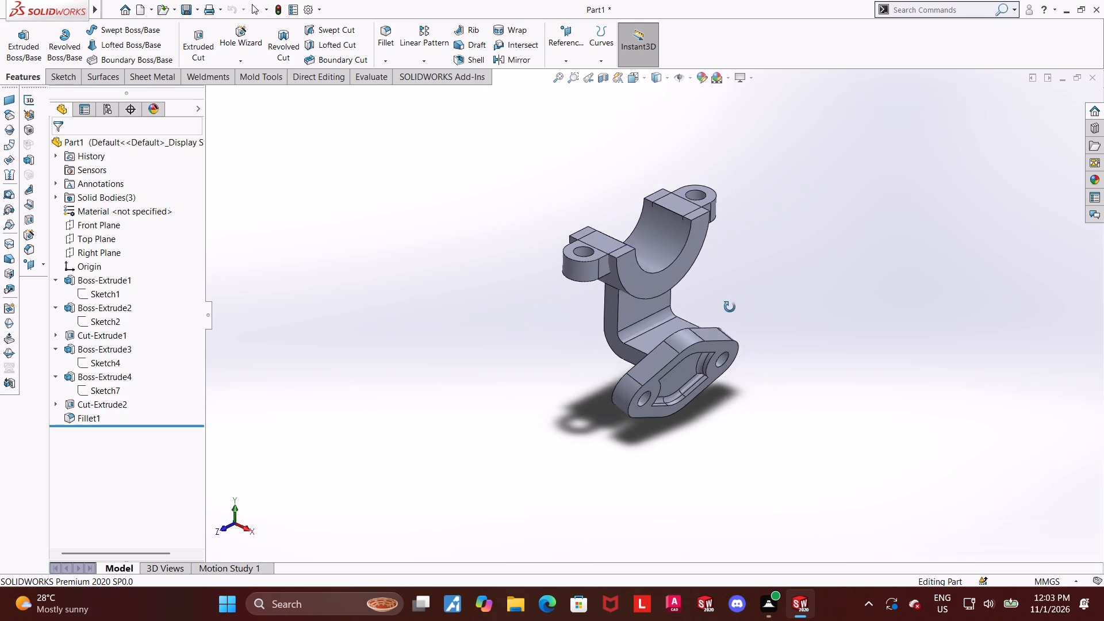
middle_drag(730, 307, 821, 284)
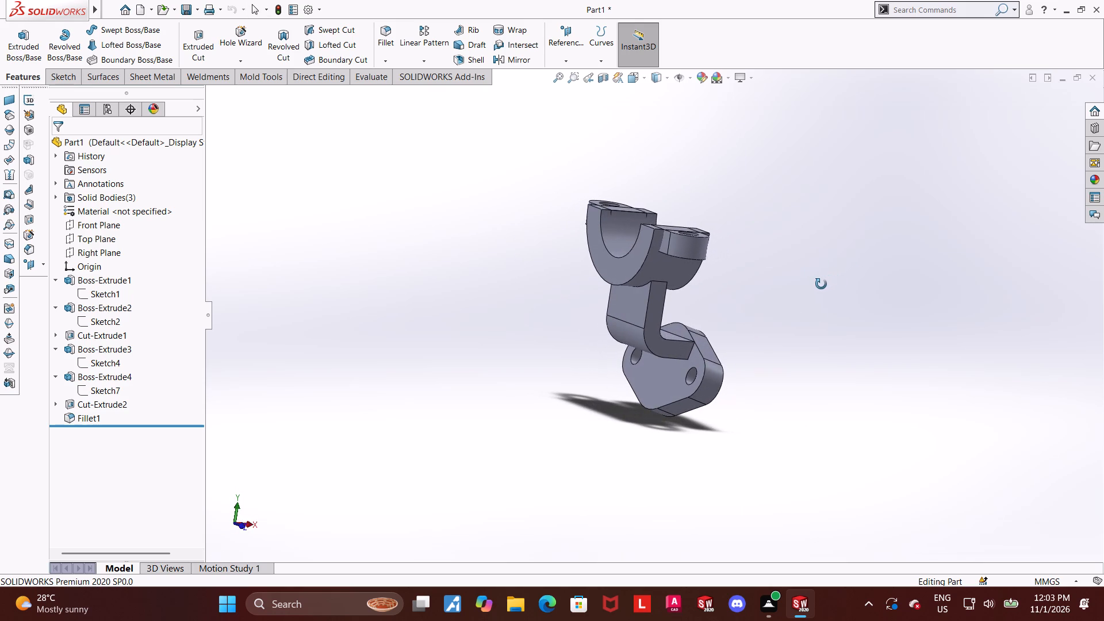
middle_drag(821, 284, 819, 284)
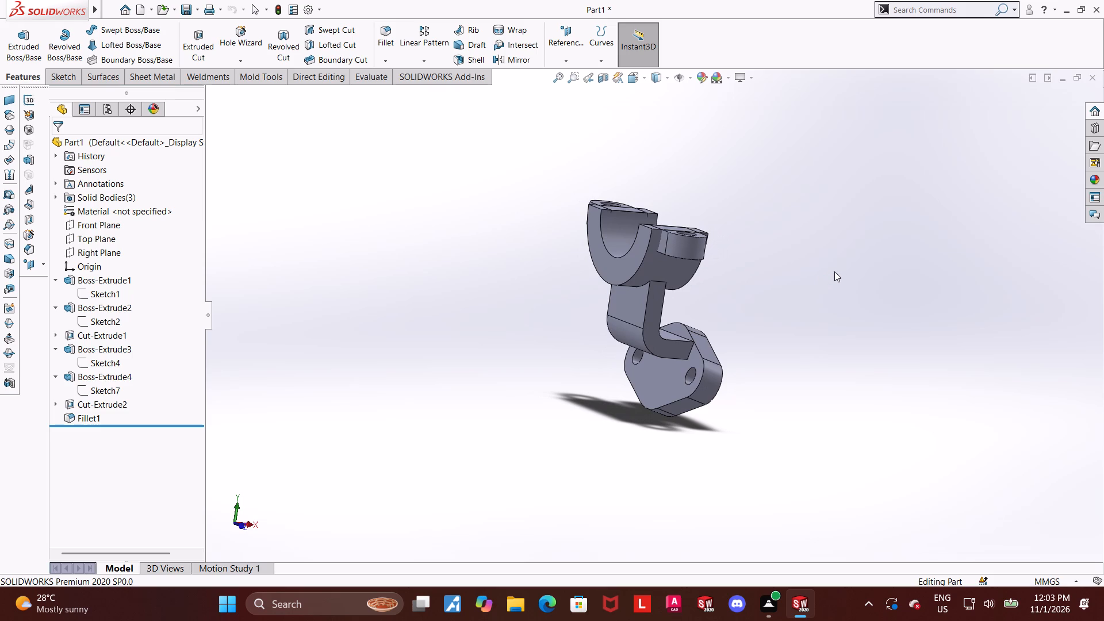
Start a new sketch on the Front Plane and turn the bracket to the back view for sketching.
click(635, 83)
click(569, 349)
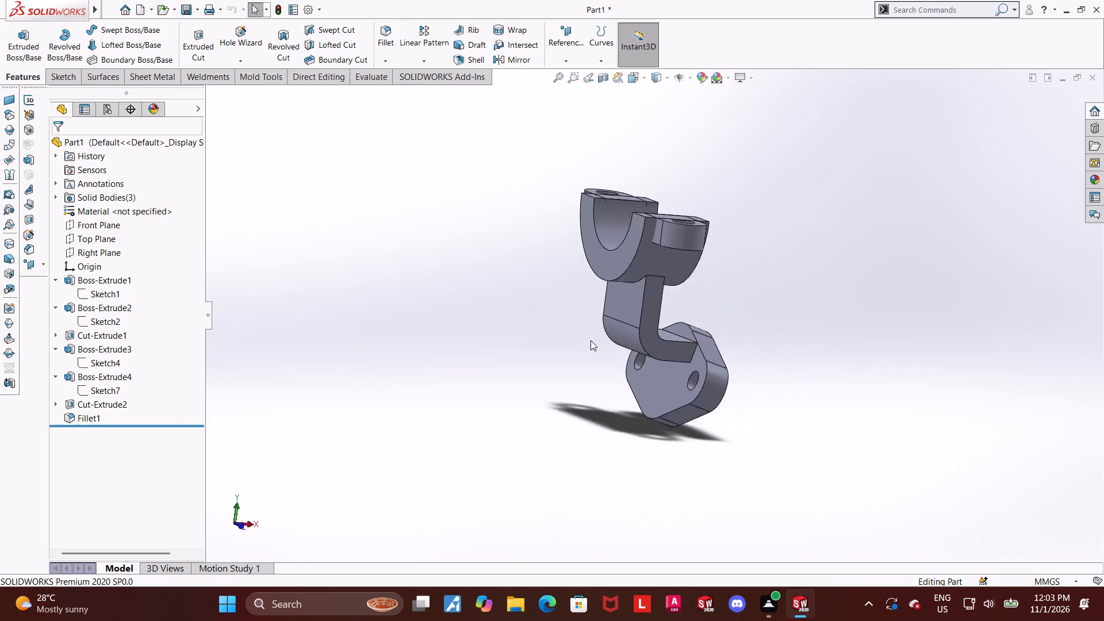
scroll(897, 341, up, 1)
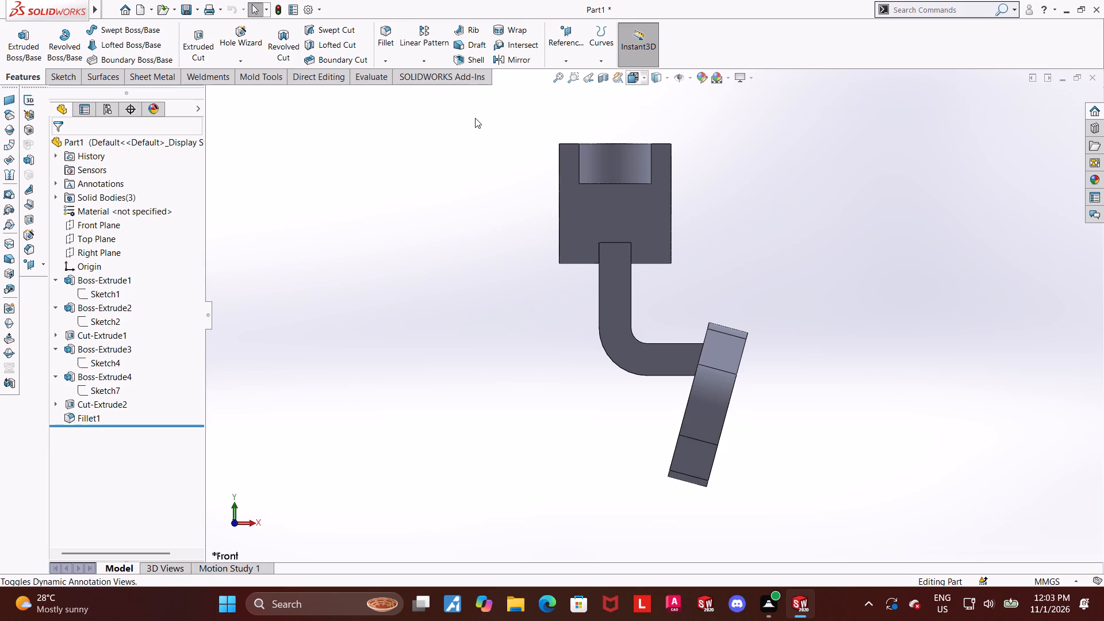
click(116, 226)
click(129, 215)
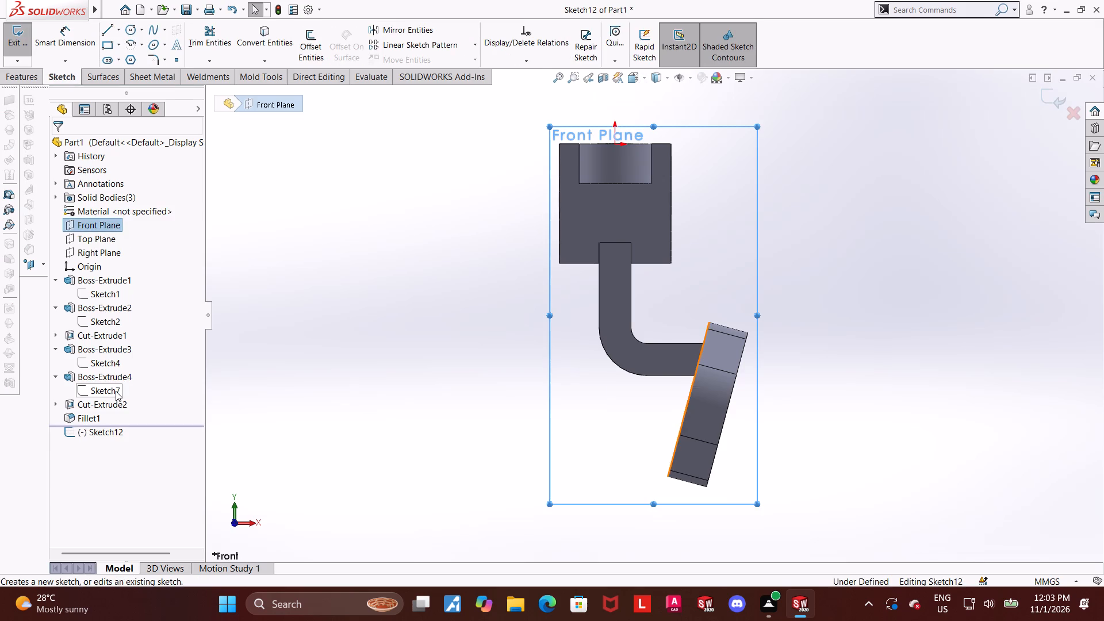
click(877, 229)
middle_drag(877, 229, 791, 229)
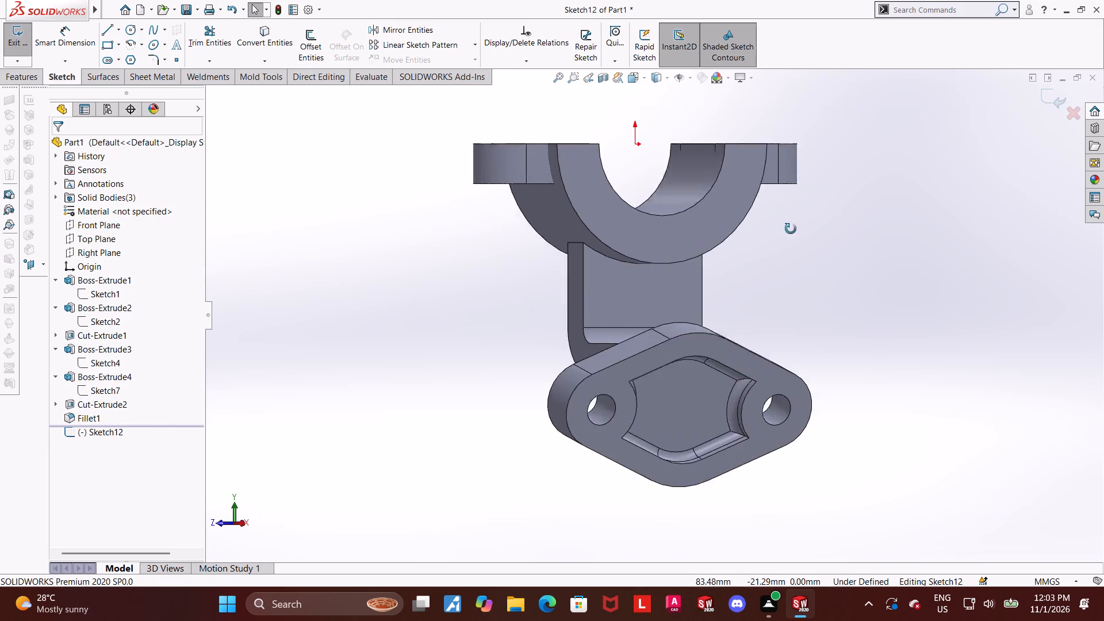
middle_drag(791, 229, 720, 244)
click(638, 83)
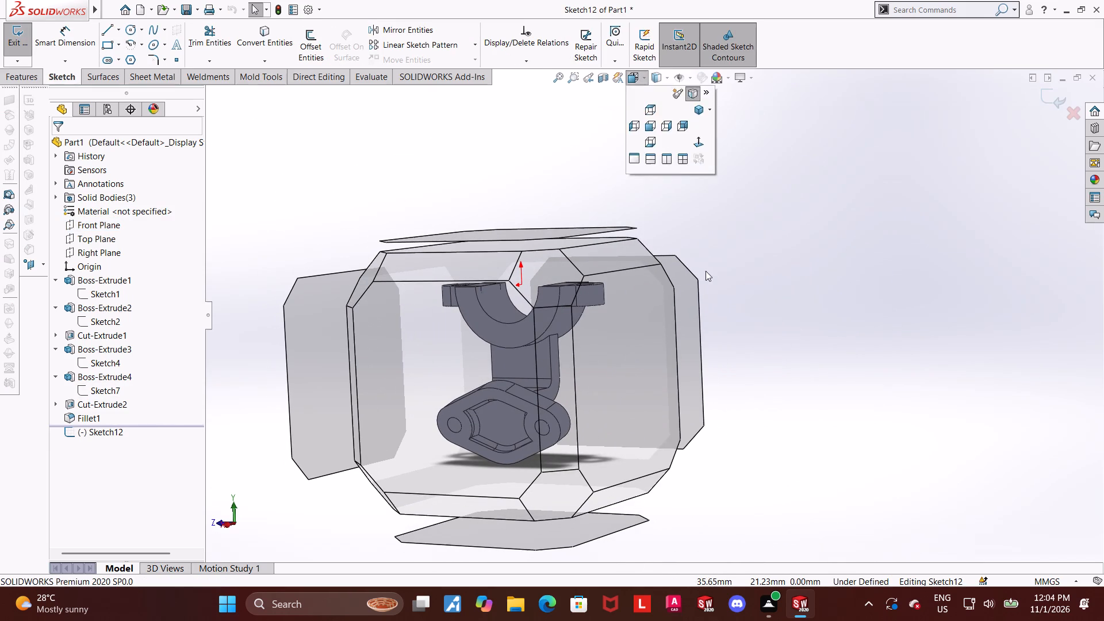
click(618, 365)
scroll(722, 373, up, 3)
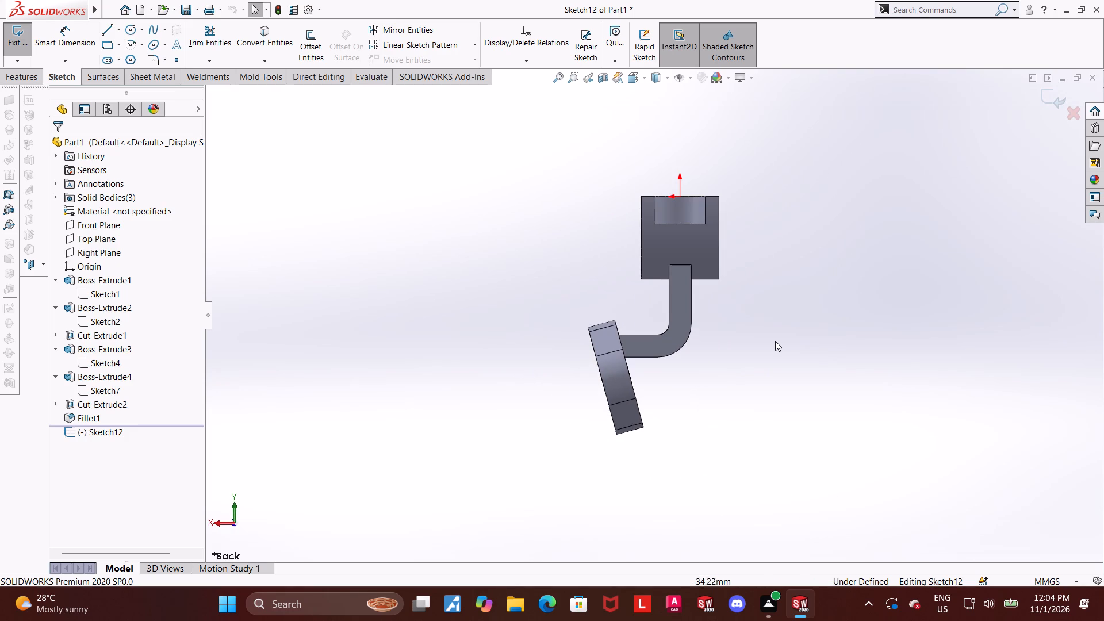
scroll(770, 292, down, 2)
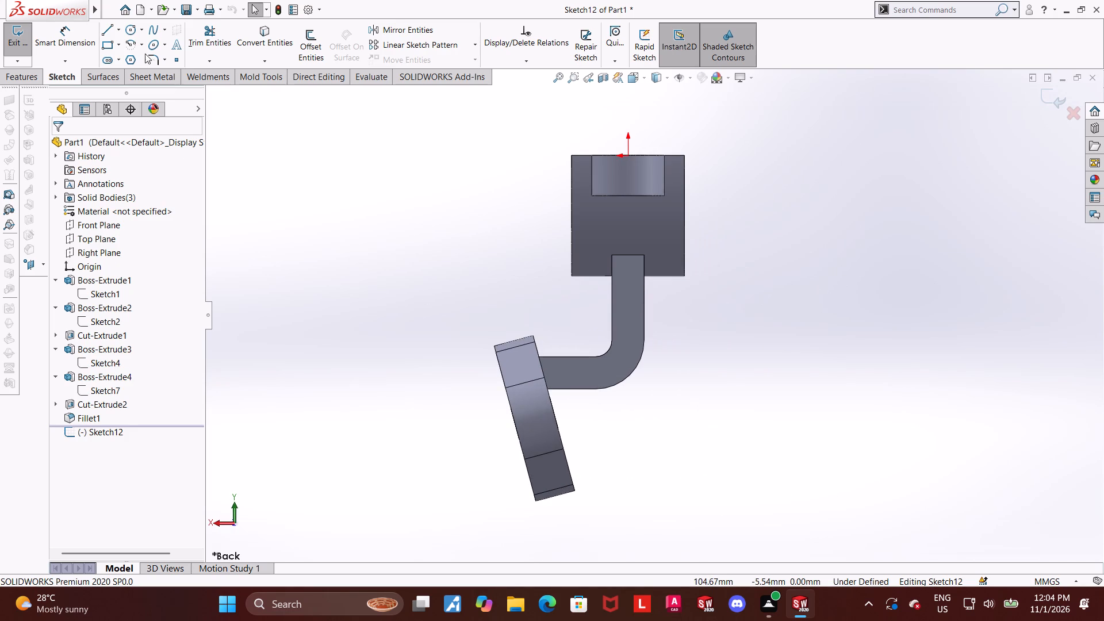
Sketch a short vertical line down from the half-ring's lower edge, continued by a horizontal line about 12 mm long, away from the arm.
click(112, 30)
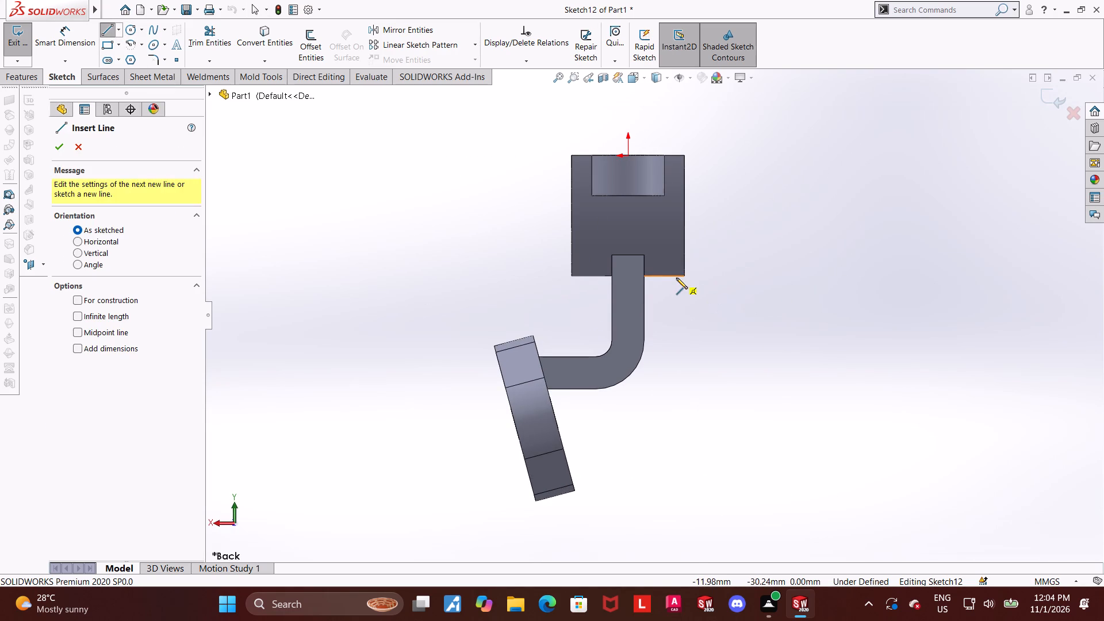
click(676, 277)
click(673, 292)
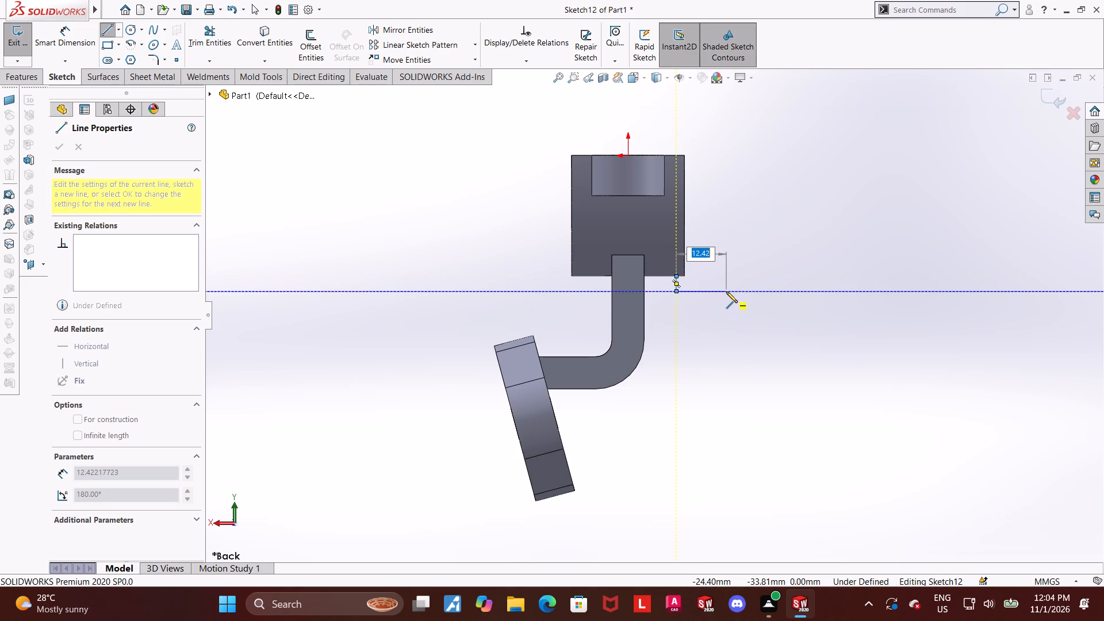
key(Escape)
key(Escape)
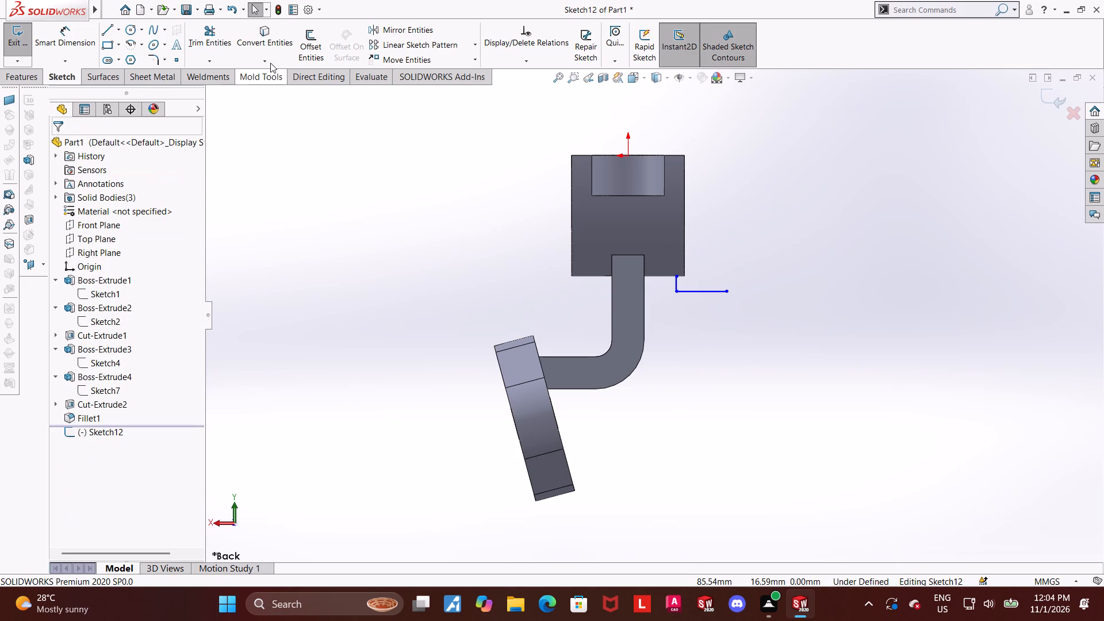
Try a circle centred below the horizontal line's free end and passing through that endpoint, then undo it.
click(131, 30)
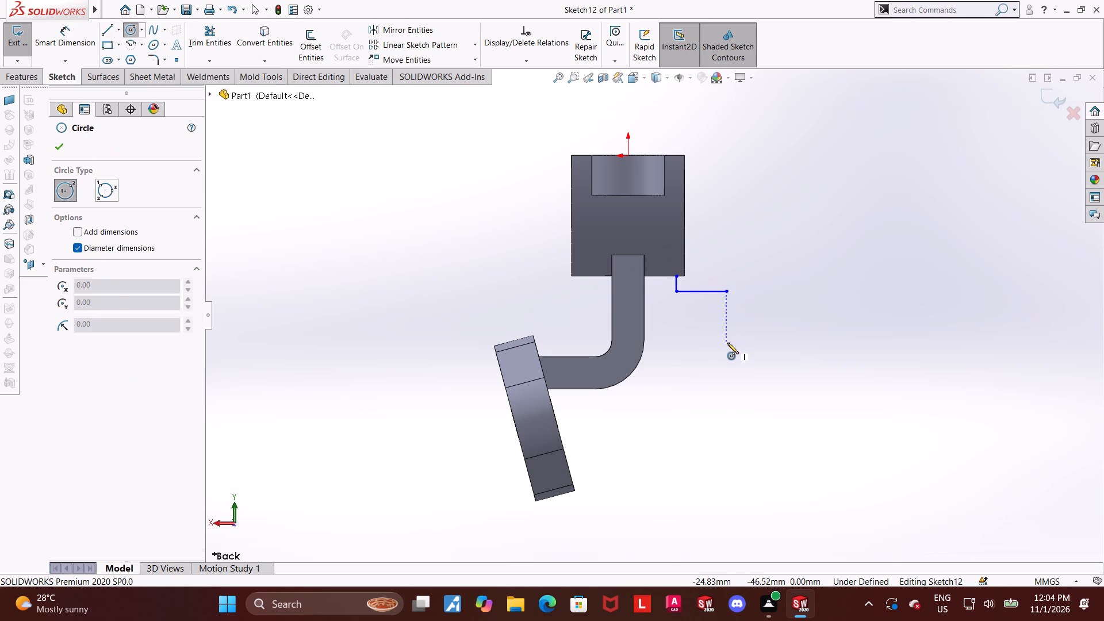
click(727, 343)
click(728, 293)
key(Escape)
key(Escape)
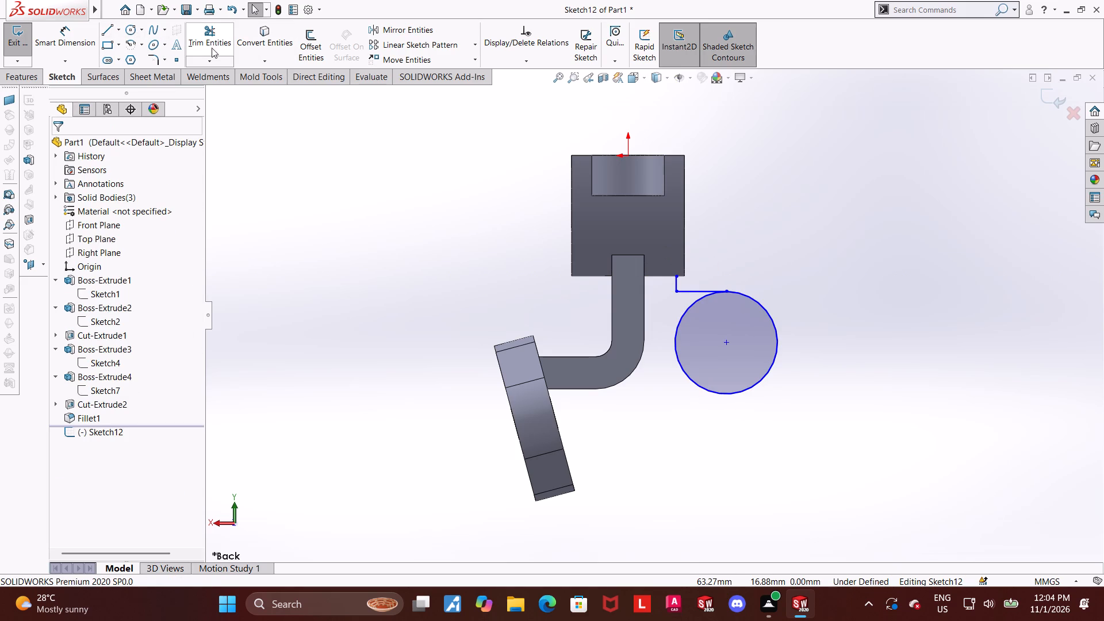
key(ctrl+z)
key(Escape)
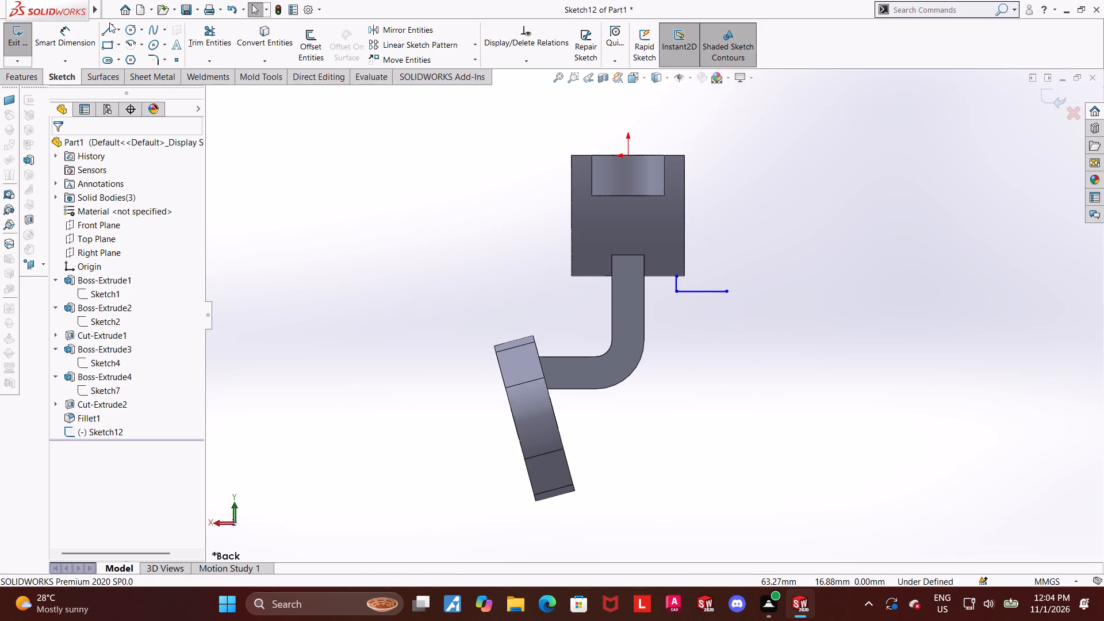
Sketch a circle about 26 mm in diameter, centred directly below the horizontal line's free end and passing through that endpoint.
click(128, 32)
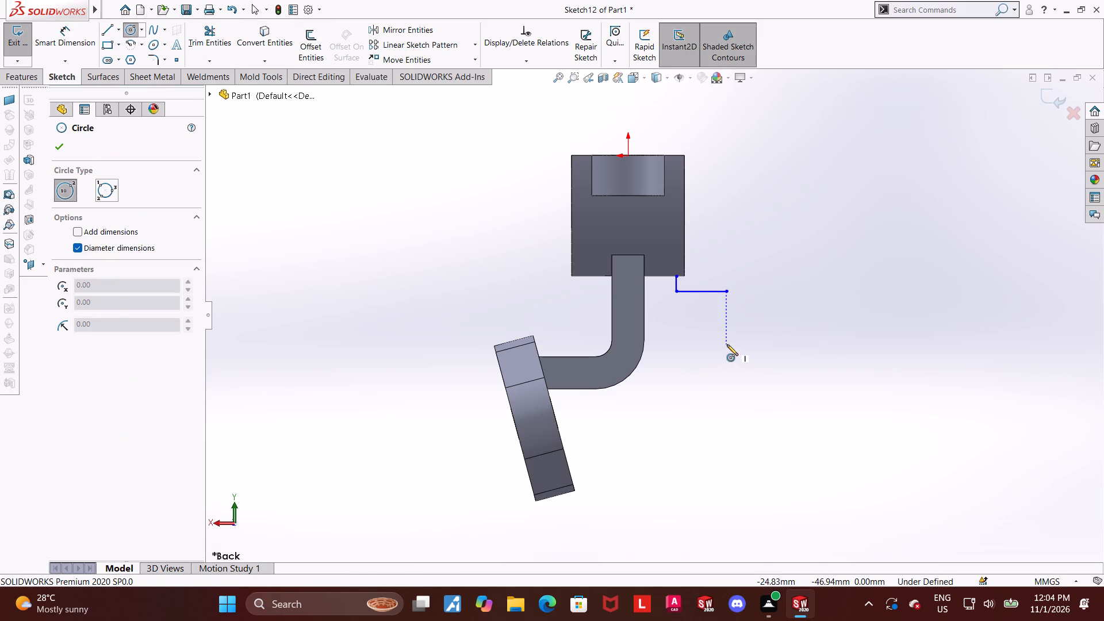
click(727, 344)
click(727, 293)
key(Escape)
key(Escape)
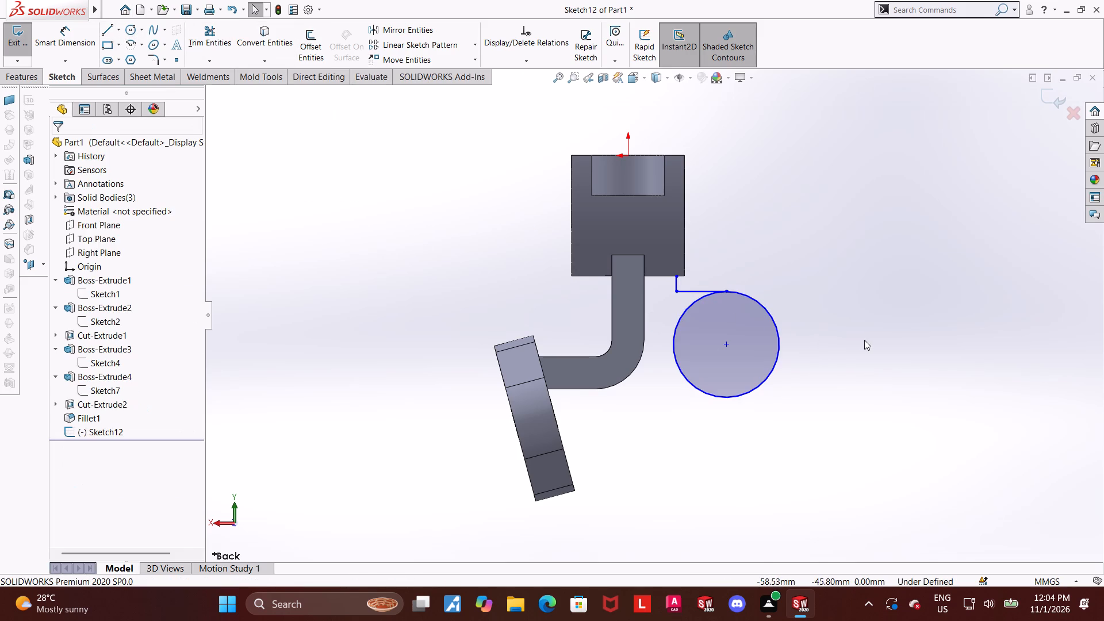
Sketch a horizontal line about 16 mm long from the flange's edge, continued by a sloped line ending on the circle's lower side.
click(104, 28)
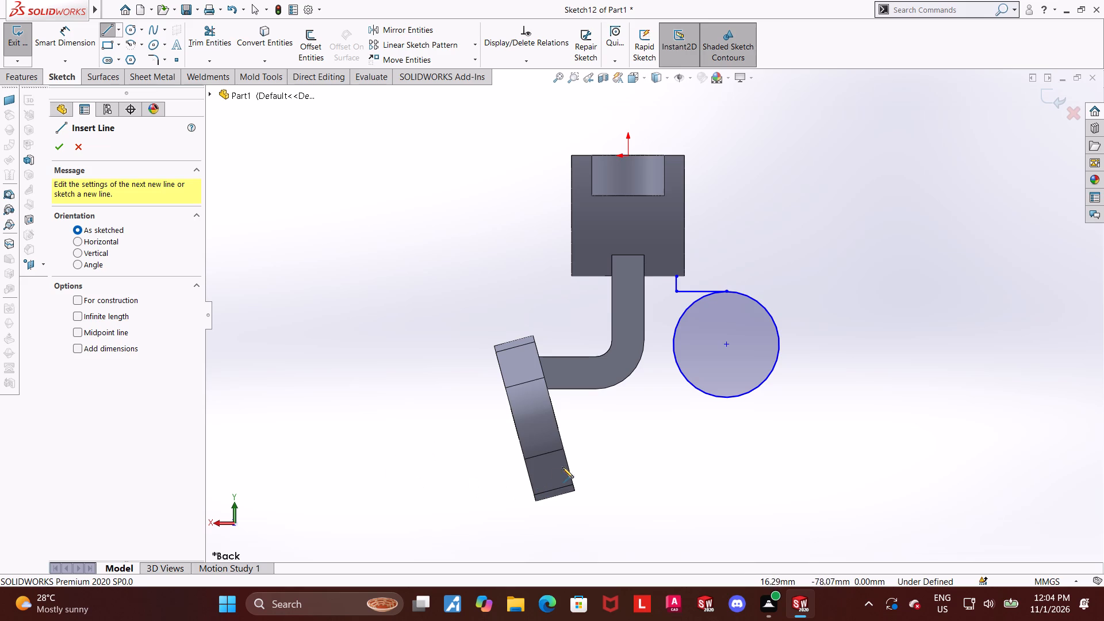
scroll(612, 470, down, 1)
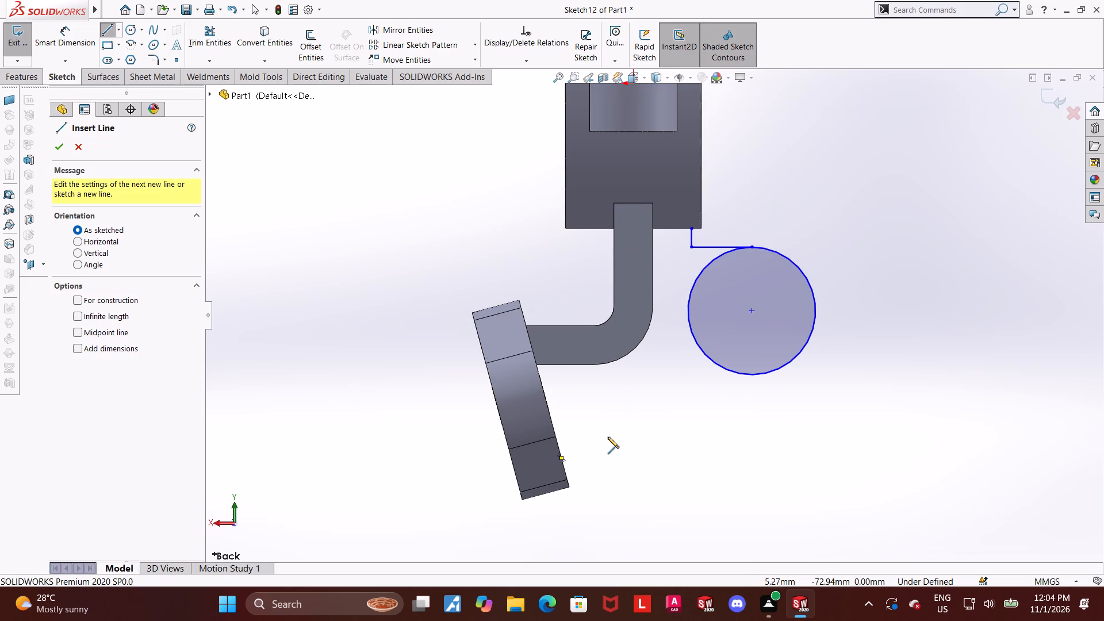
click(558, 442)
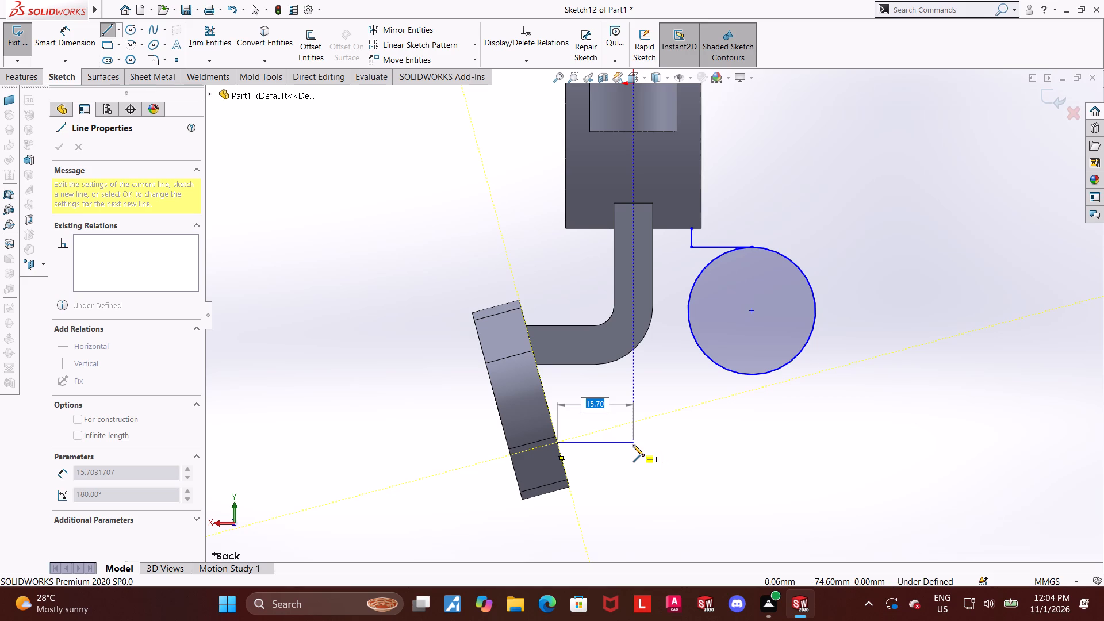
drag(633, 445, 641, 444)
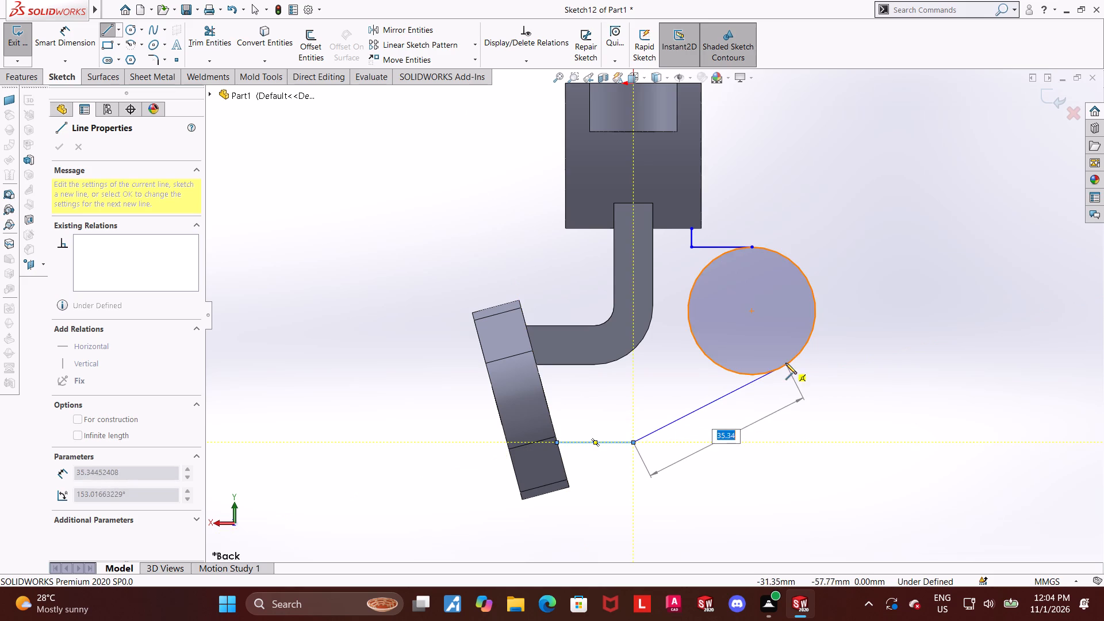
click(791, 360)
key(Escape)
Make the sloped line tangent to the circle.
click(803, 347)
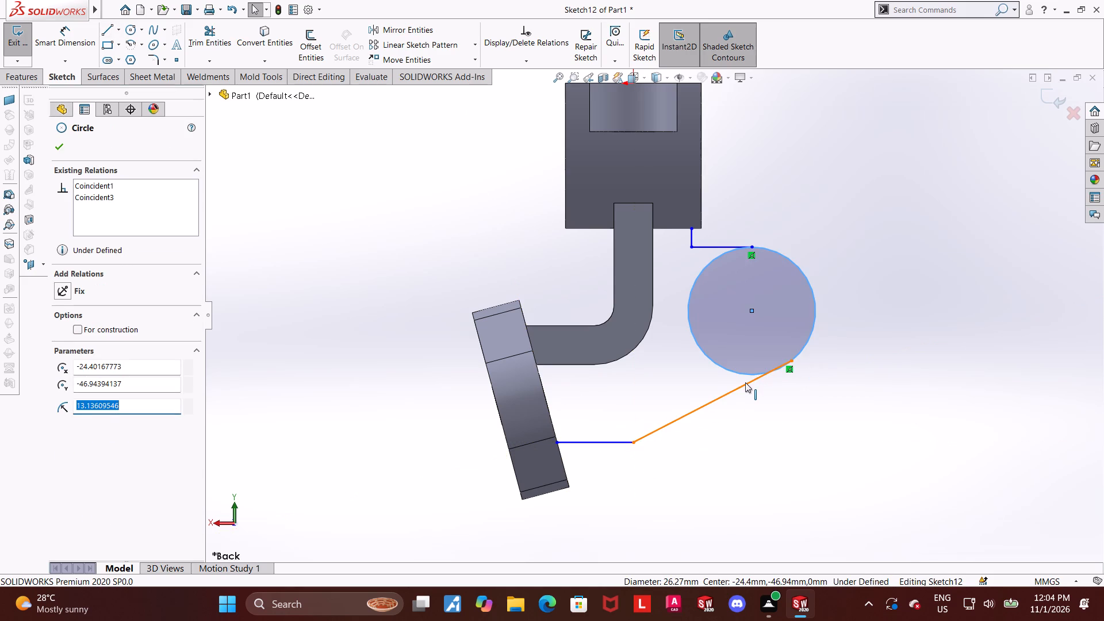
ctrl+click(745, 383)
click(60, 346)
click(959, 458)
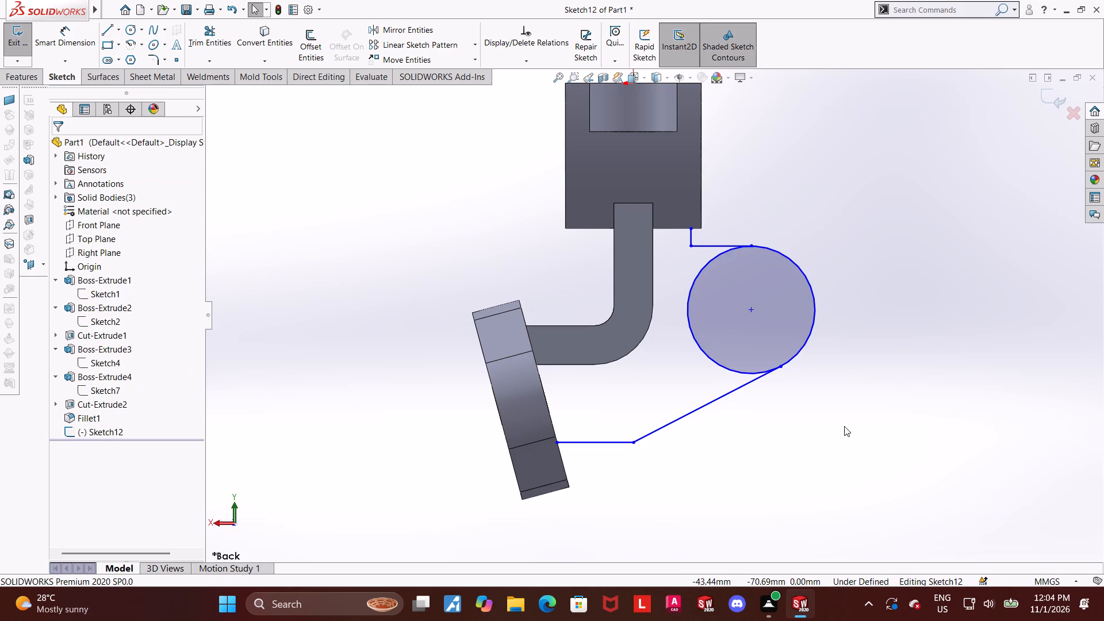
Dimension the vertical distance from the origin to the lower horizontal line as 70 mm.
scroll(697, 310, up, 2)
click(89, 41)
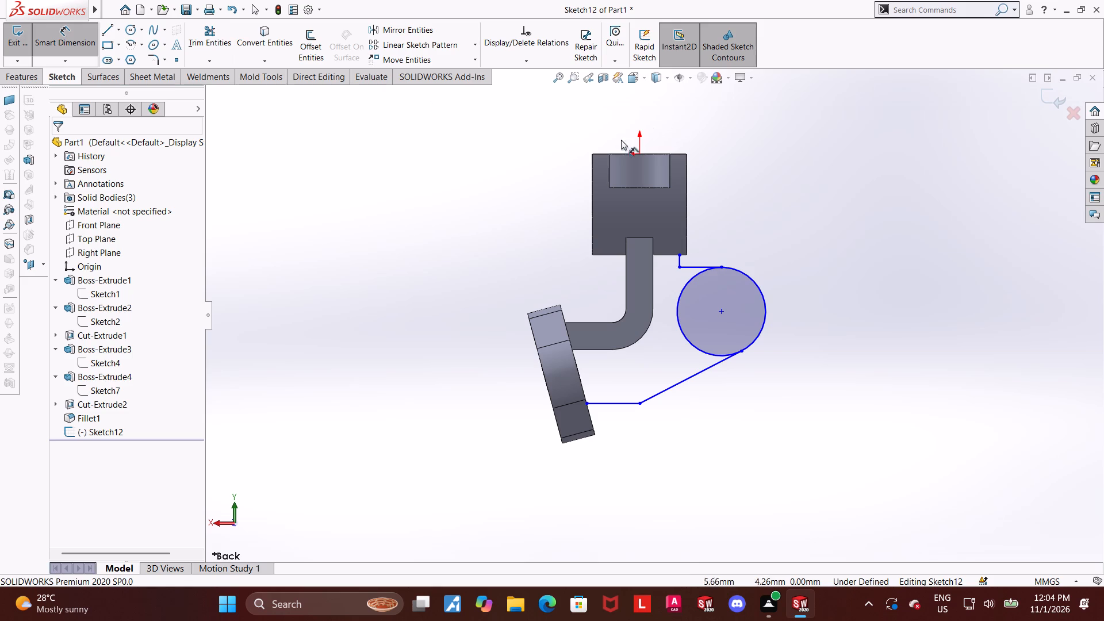
click(641, 154)
click(614, 405)
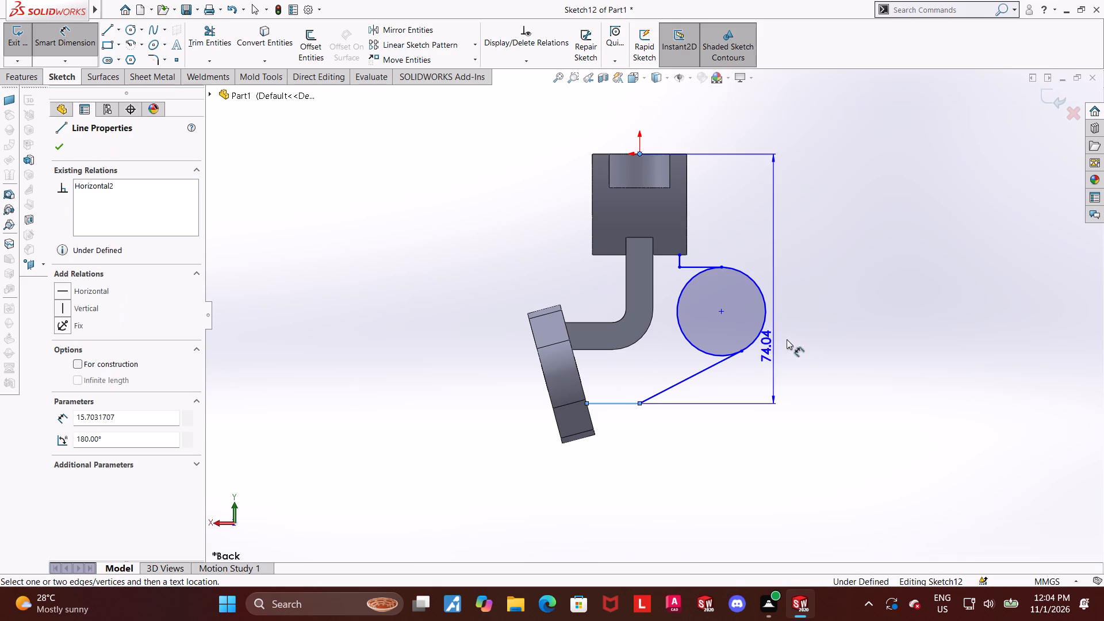
click(848, 327)
text(70)
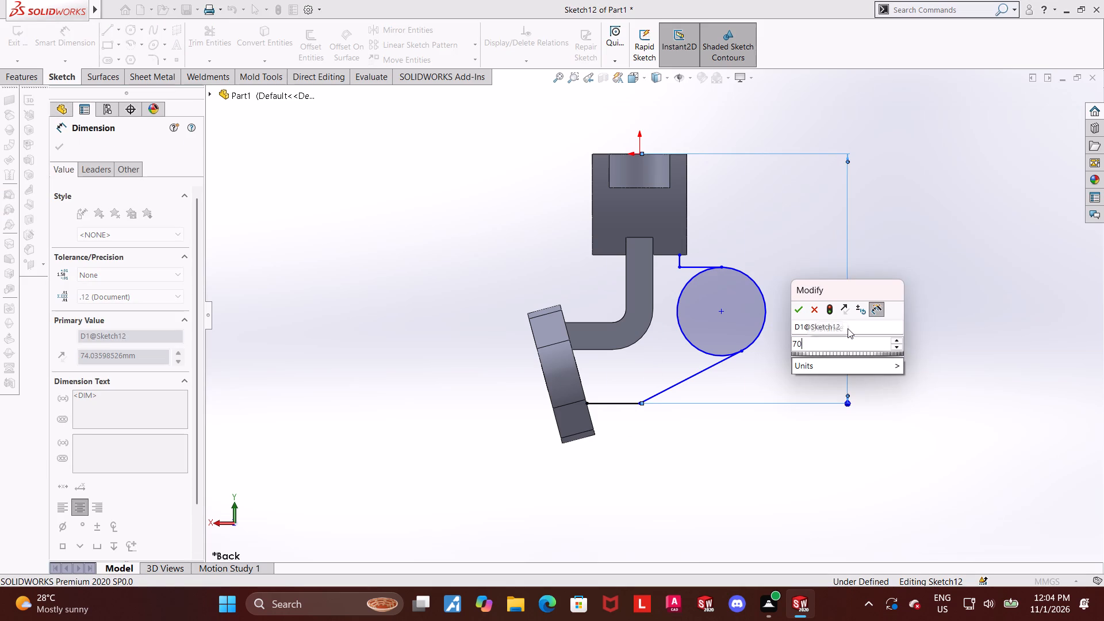
key(Return)
key(Escape)
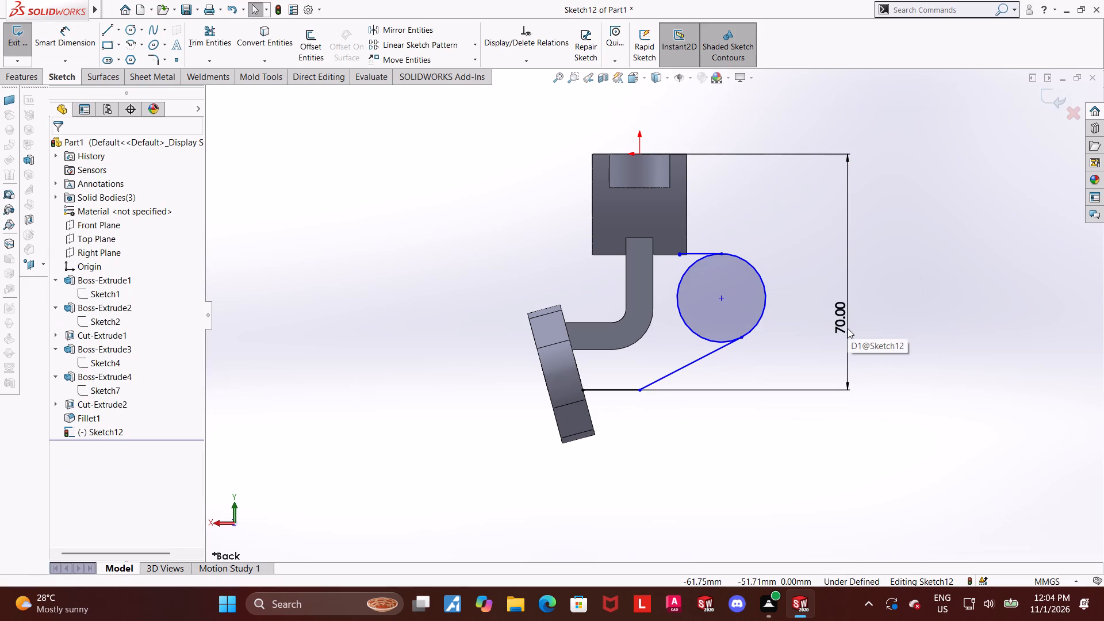
Pull the upper horizontal line clear of the half-ring's lower edge and make it tangent to the circle.
scroll(895, 226, down, 1)
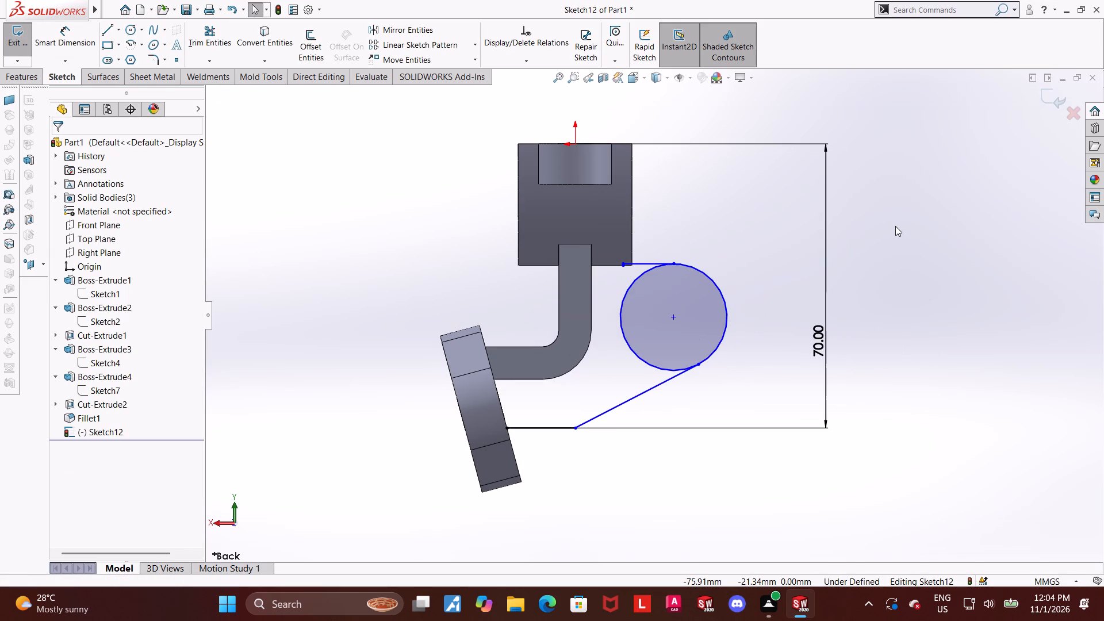
scroll(692, 241, down, 4)
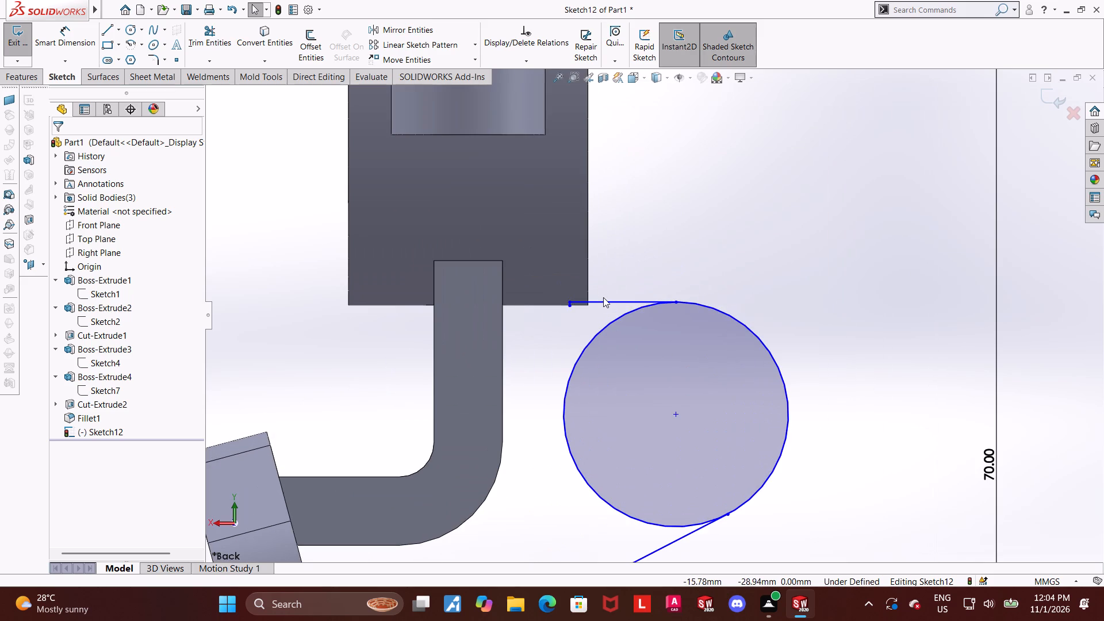
drag(605, 300, 602, 313)
key(Escape)
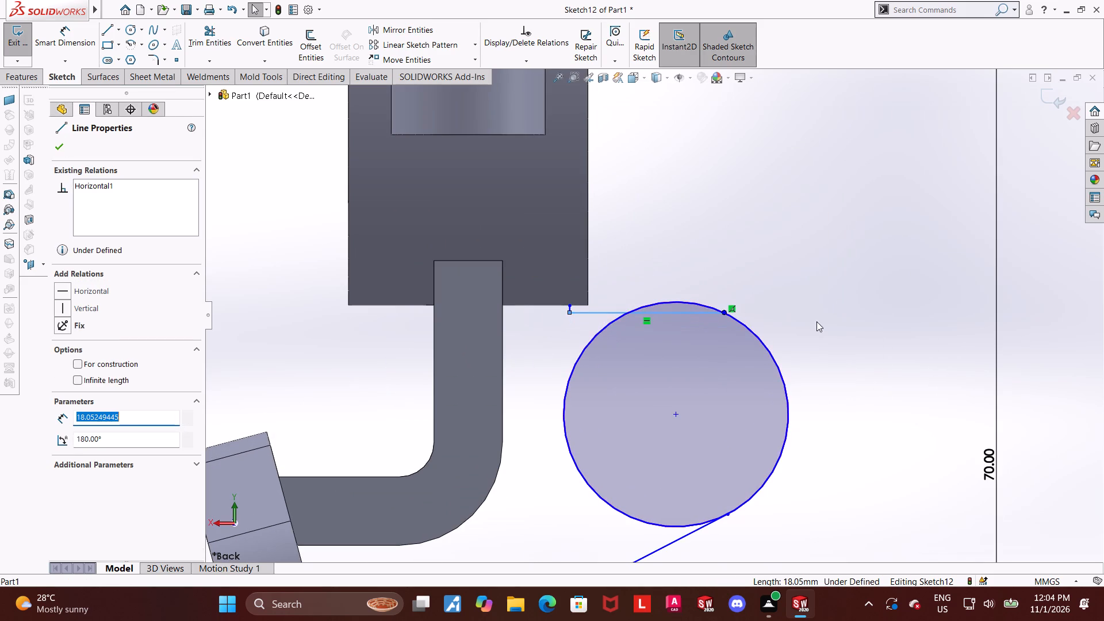
ctrl+click(756, 332)
ctrl+click(662, 313)
click(735, 266)
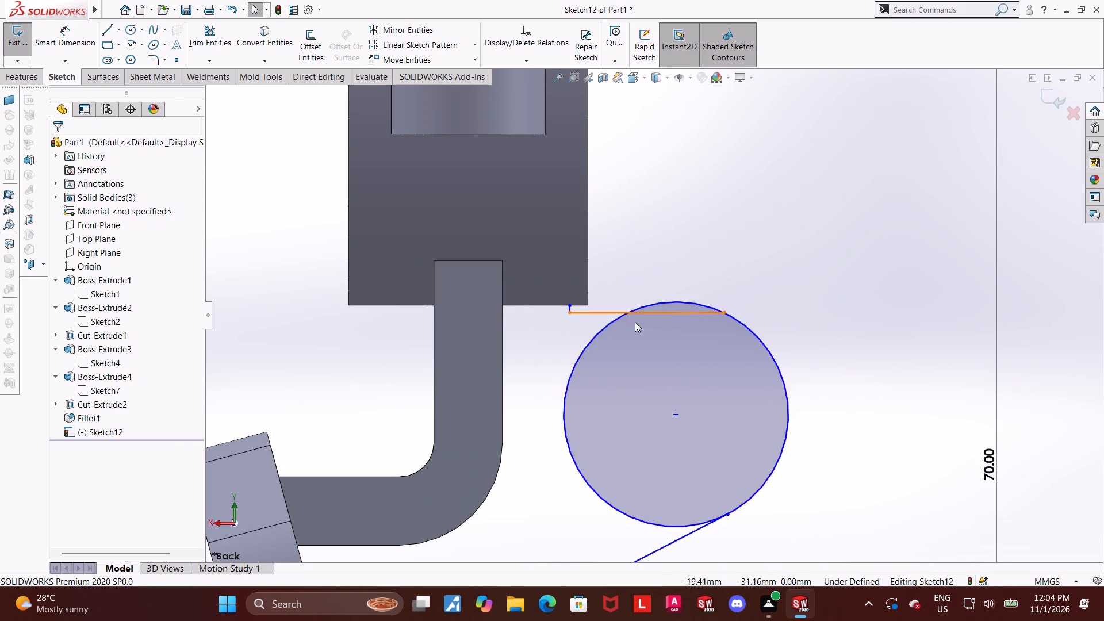
click(655, 314)
ctrl+click(603, 331)
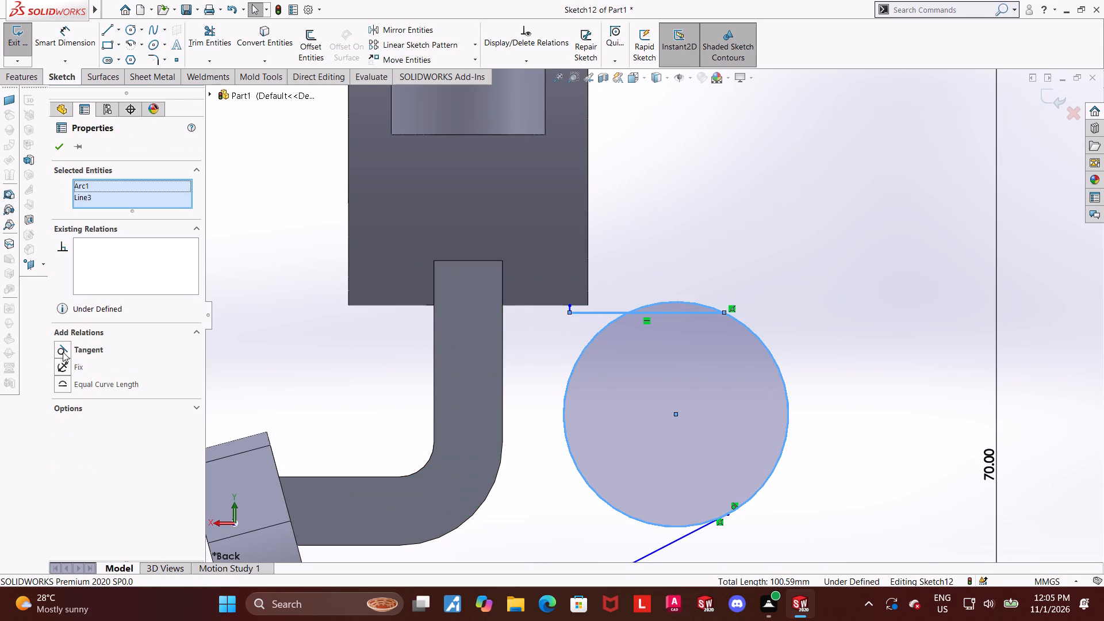
click(62, 351)
click(821, 273)
Move the upper horizontal line slightly below the half-ring's lower edge, leaving it about 13 mm long.
scroll(710, 298, down, 3)
scroll(707, 301, up, 7)
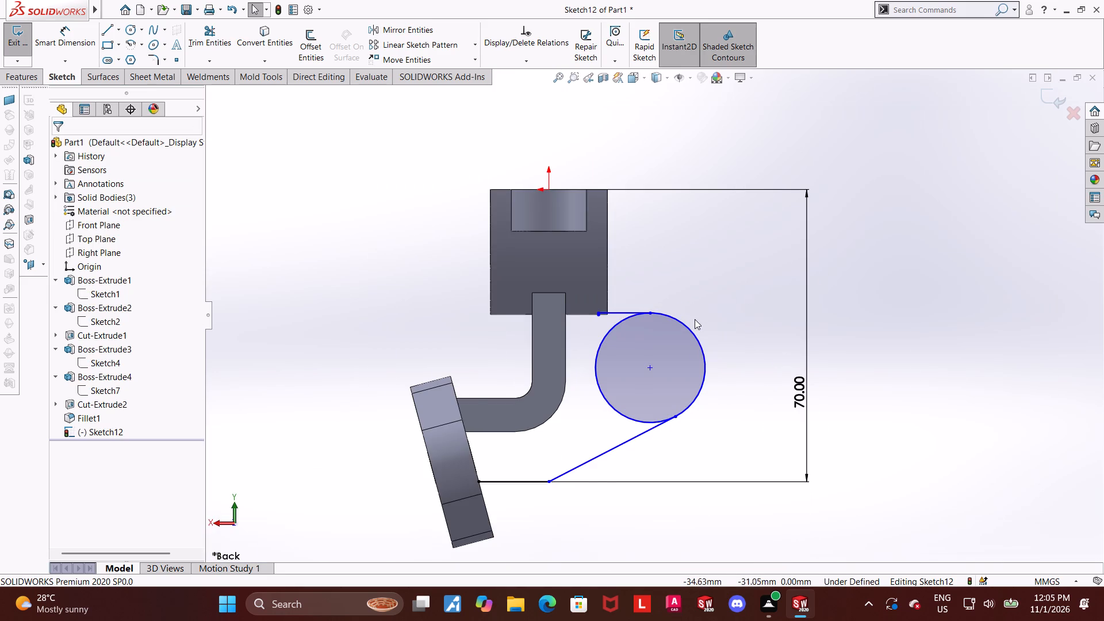
scroll(693, 320, down, 1)
drag(617, 312, 617, 332)
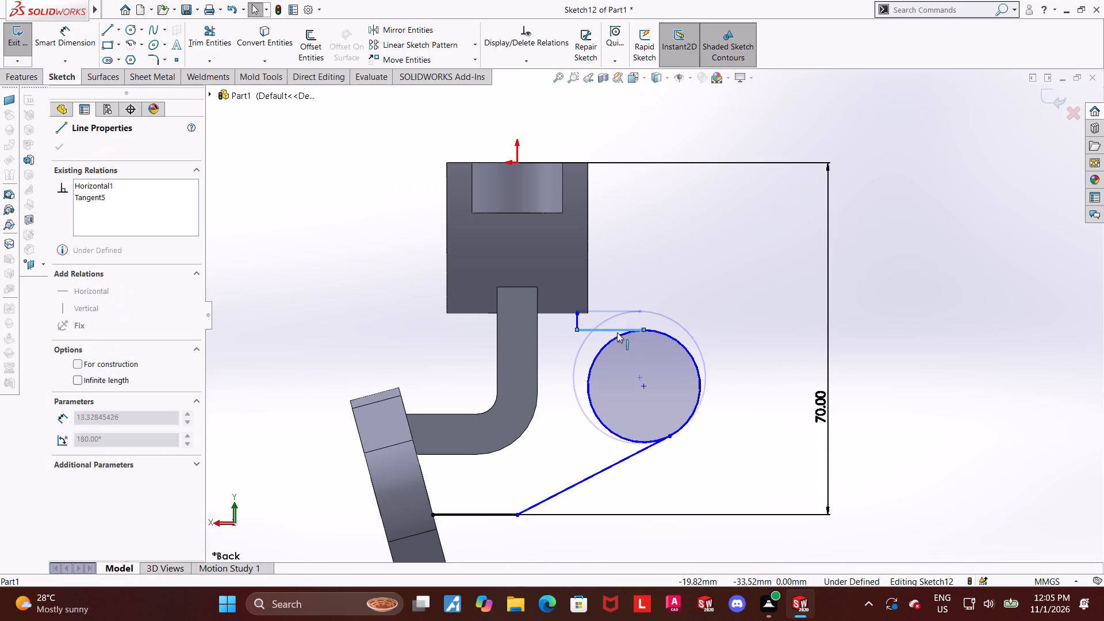
drag(617, 332, 612, 323)
key(Escape)
Dimension the circle's diameter as 24 mm.
click(56, 28)
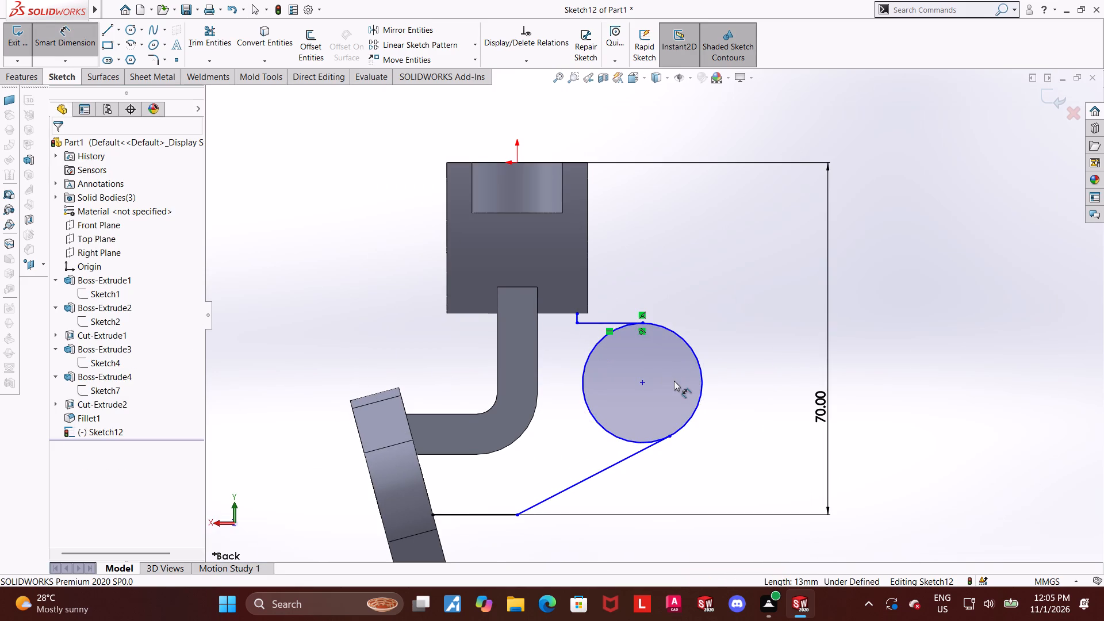
click(690, 348)
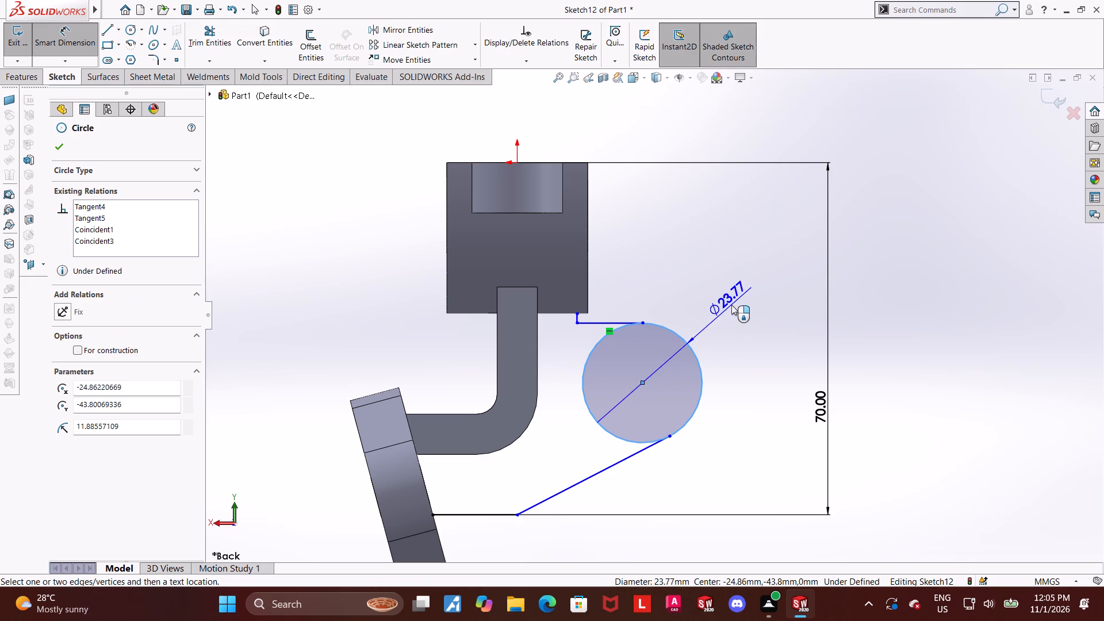
click(731, 305)
text(24)
key(Return)
key(Escape)
key(Escape)
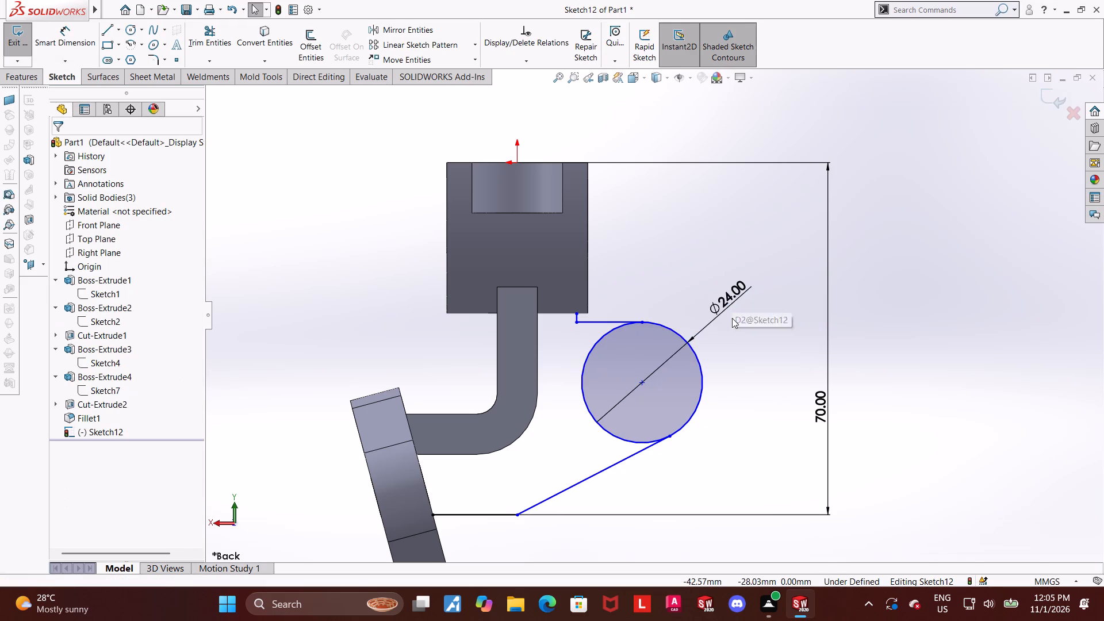
Trim away the circle's inner portion between the two tangent lines, leaving the outer arc of the profile.
click(733, 373)
click(224, 29)
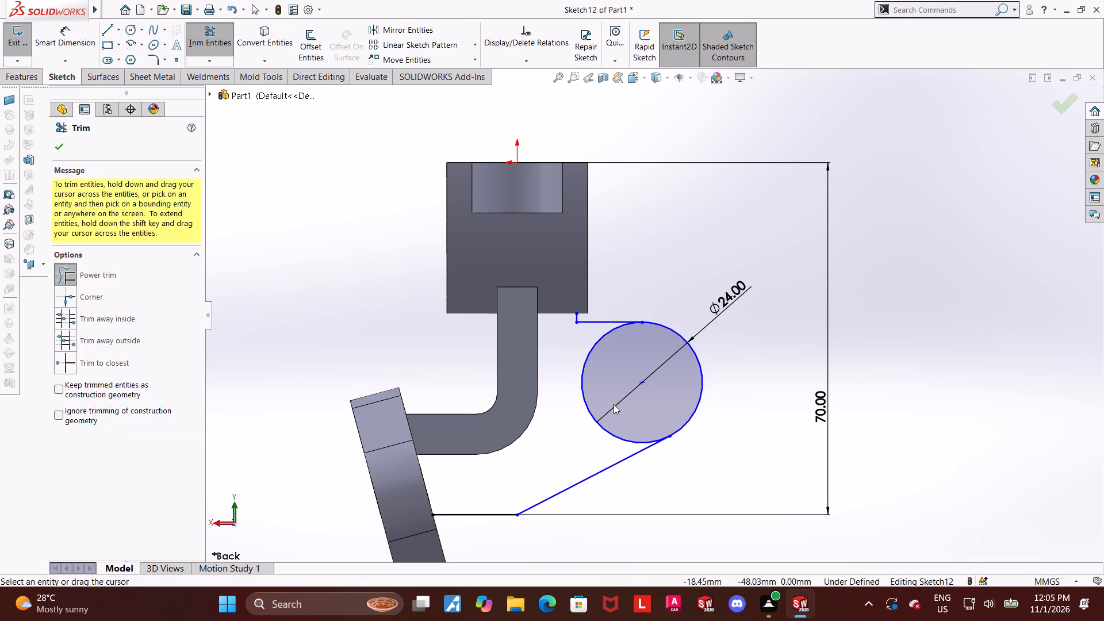
drag(615, 404, 561, 450)
key(Escape)
Replace the trimmed arc's diameter dimension with a 12 mm radius dimension.
right_click(741, 298)
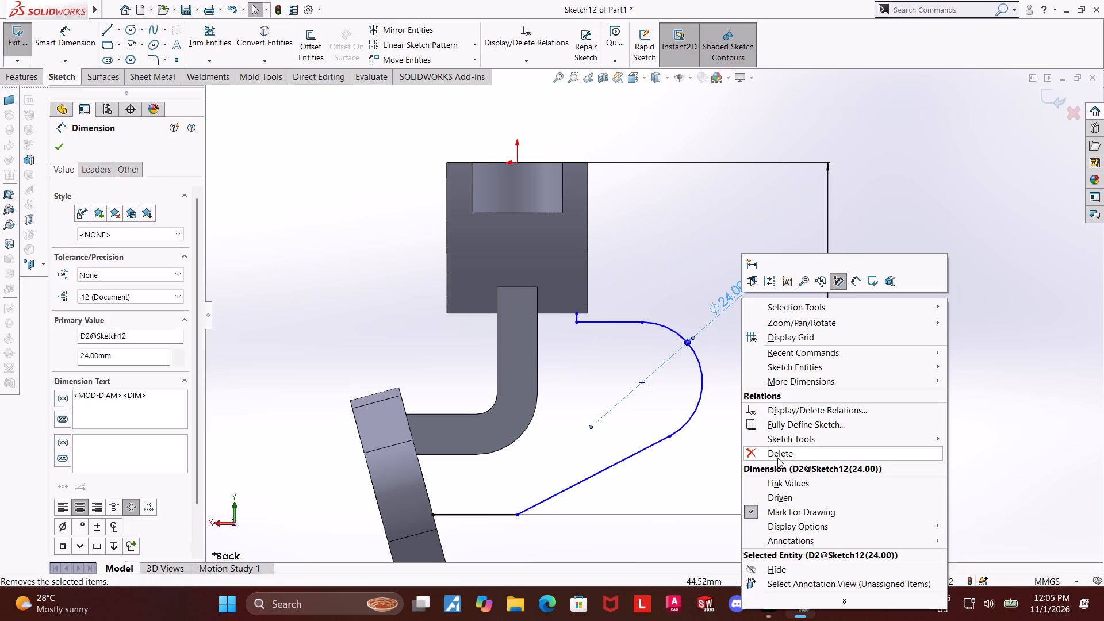
click(777, 458)
click(87, 36)
click(678, 331)
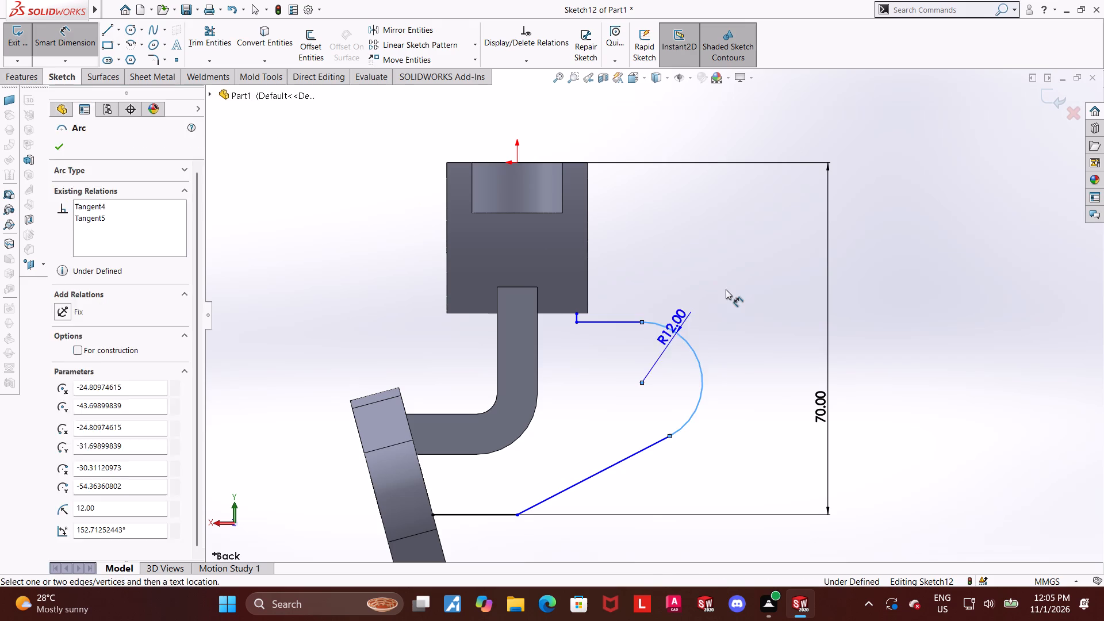
click(726, 289)
text(12)
key(Return)
key(Escape)
key(Escape)
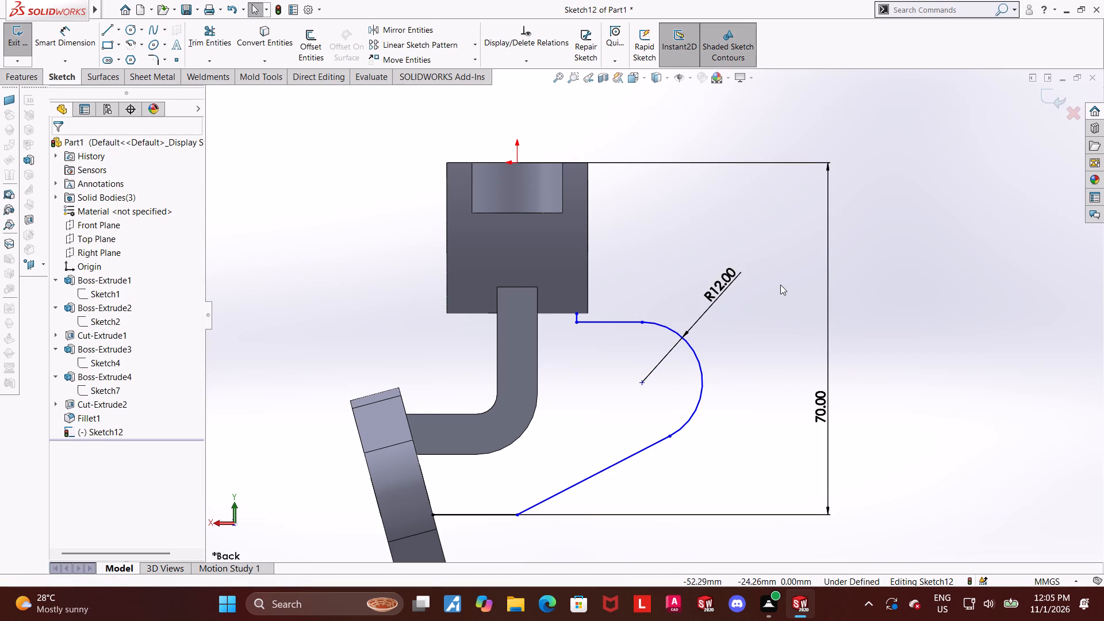
Dimension the horizontal distance from the origin to the arc's centre as 20 mm.
scroll(688, 293, down, 1)
scroll(687, 293, up, 3)
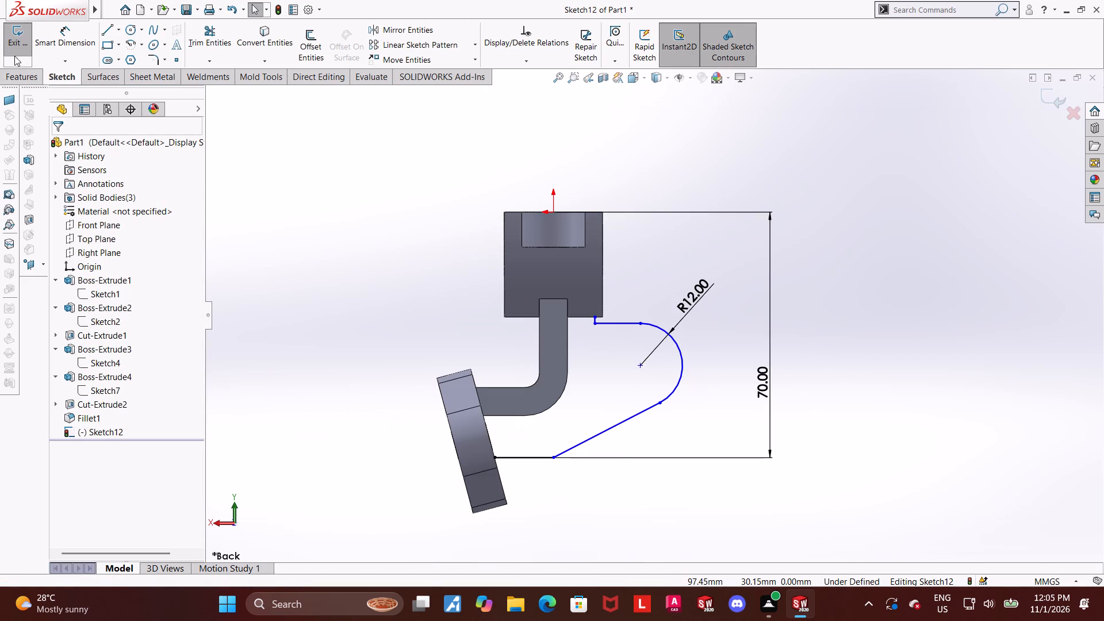
click(56, 43)
click(555, 213)
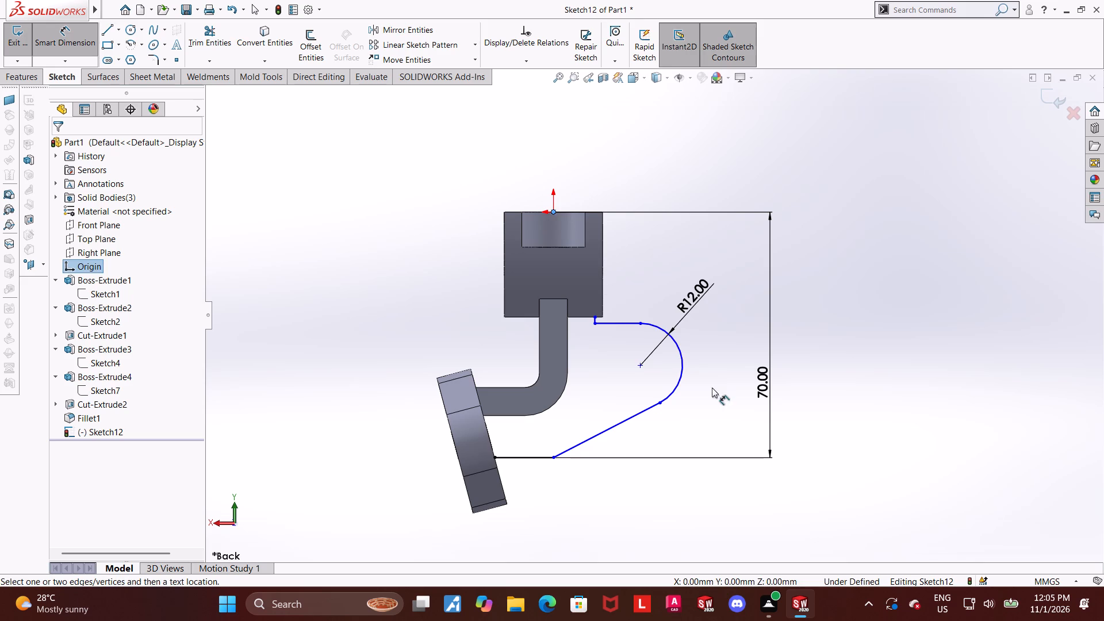
click(638, 365)
click(604, 164)
text(20)
key(Return)
key(Escape)
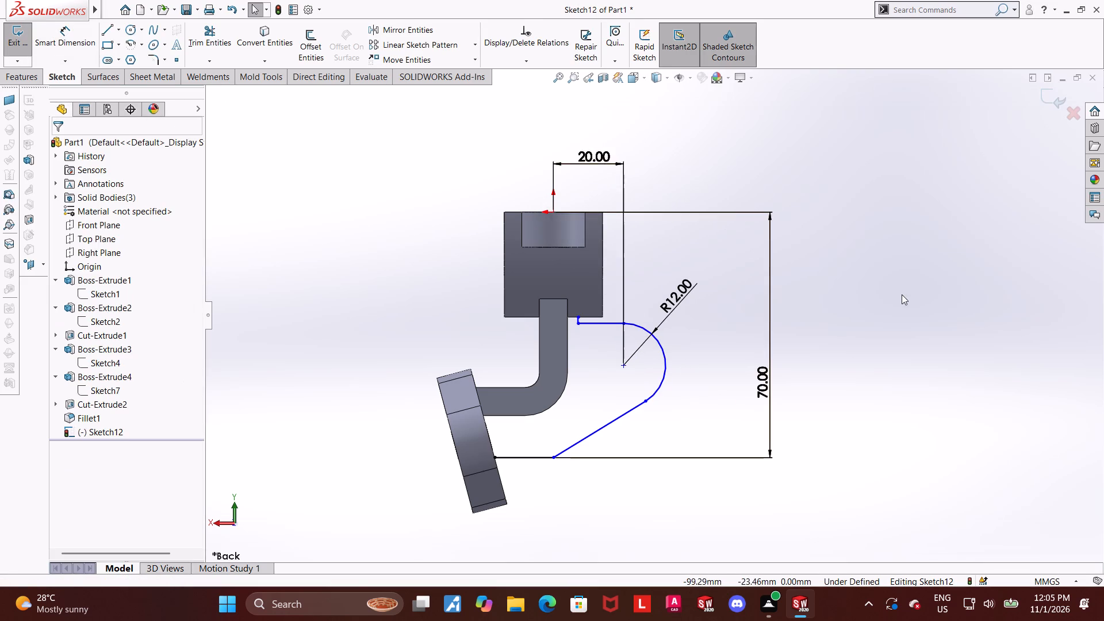
click(902, 294)
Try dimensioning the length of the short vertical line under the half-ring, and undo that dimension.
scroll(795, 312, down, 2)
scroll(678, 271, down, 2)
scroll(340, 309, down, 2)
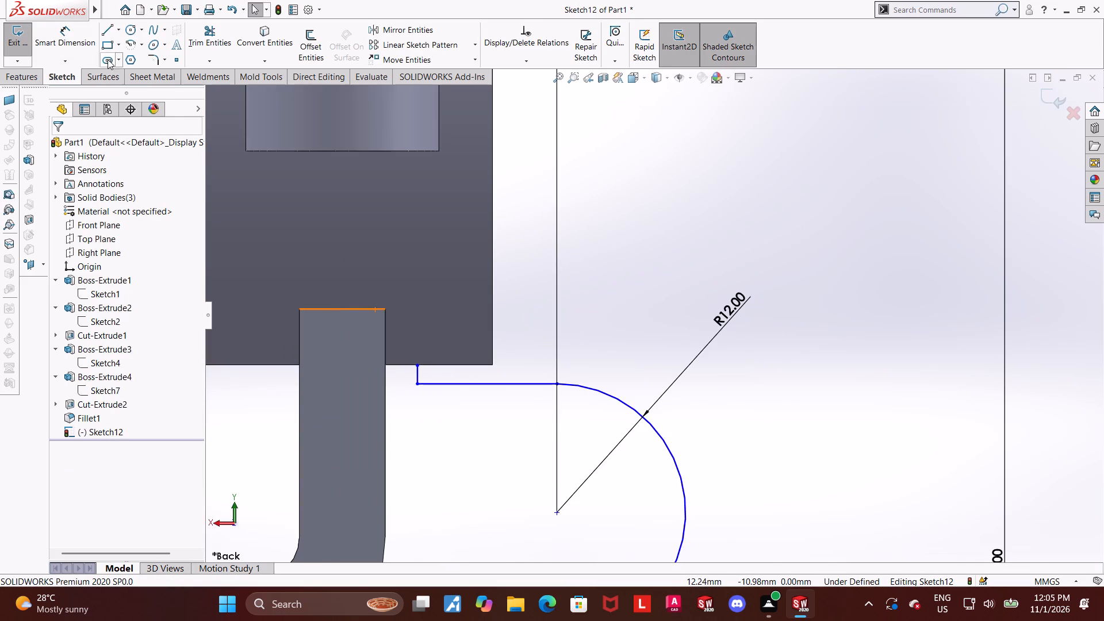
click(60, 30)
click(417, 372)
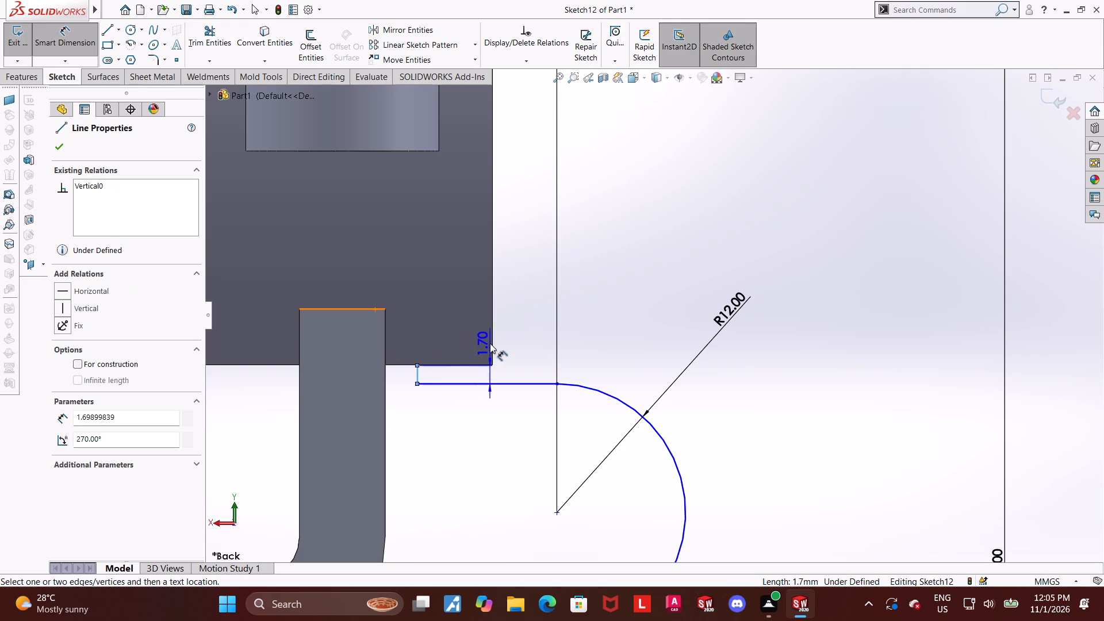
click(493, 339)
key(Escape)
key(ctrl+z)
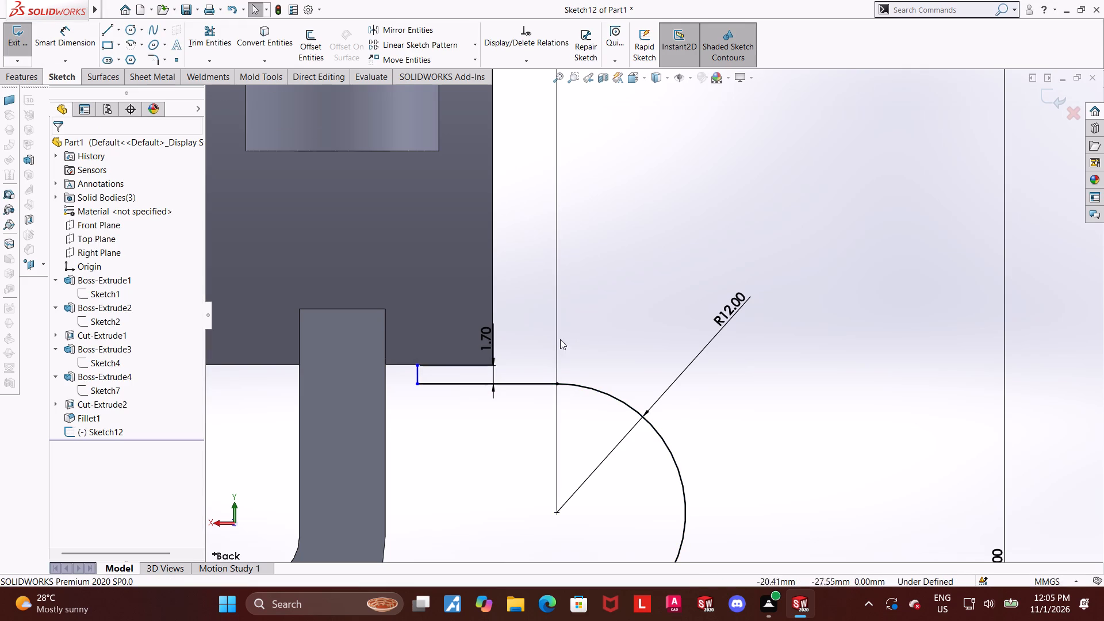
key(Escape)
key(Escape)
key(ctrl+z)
Dimension the short vertical line 2 mm from the half-ring's nearest vertical side edge.
click(68, 29)
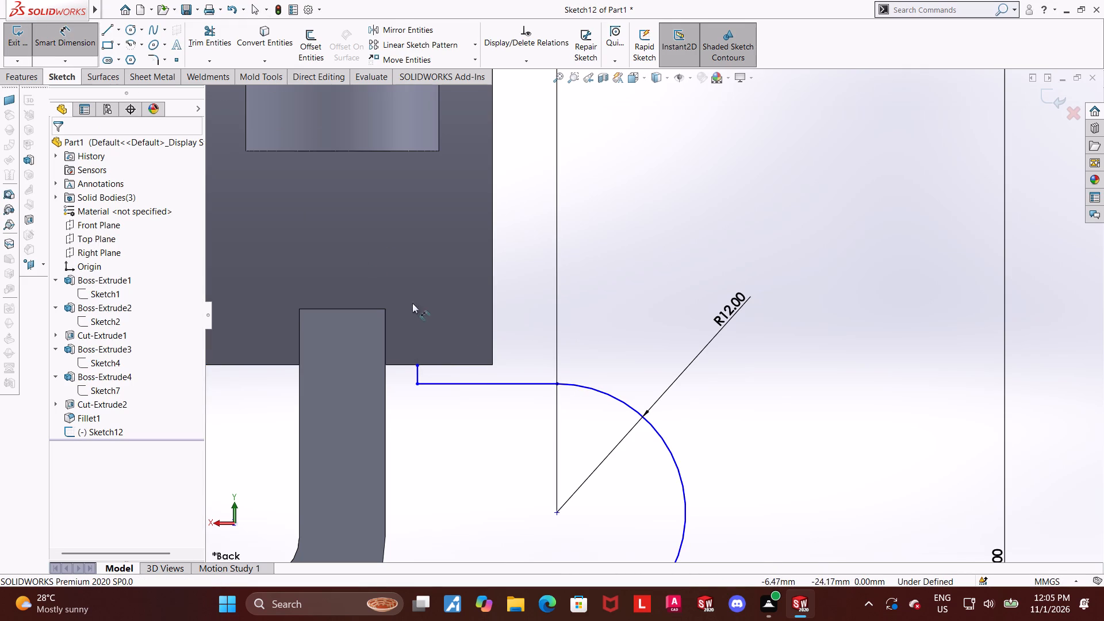
click(415, 375)
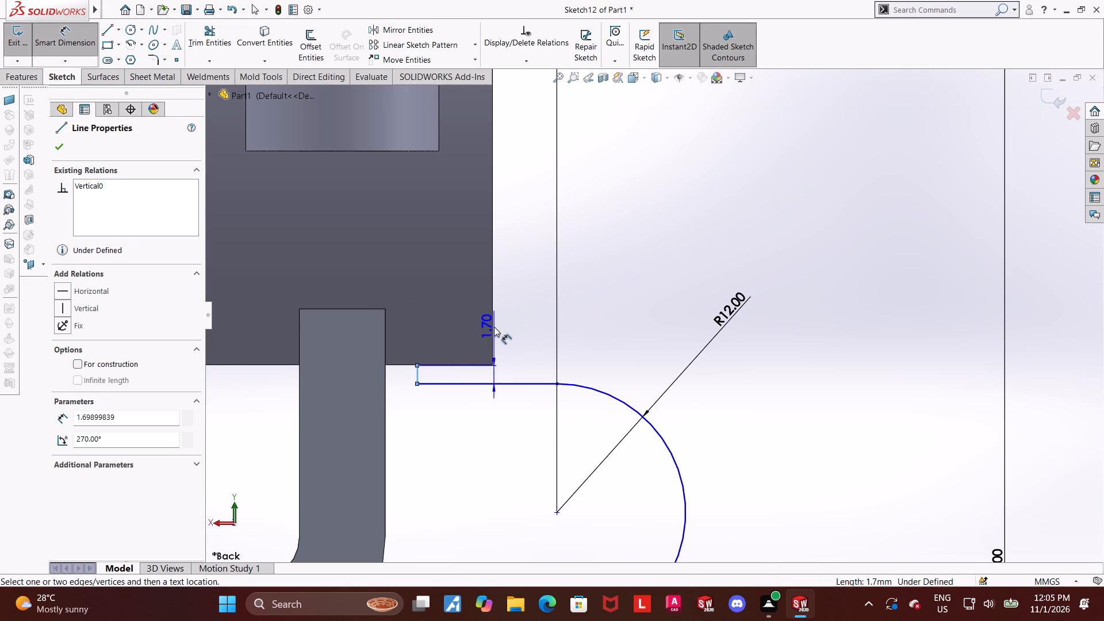
click(493, 327)
click(473, 309)
key(2)
key(Return)
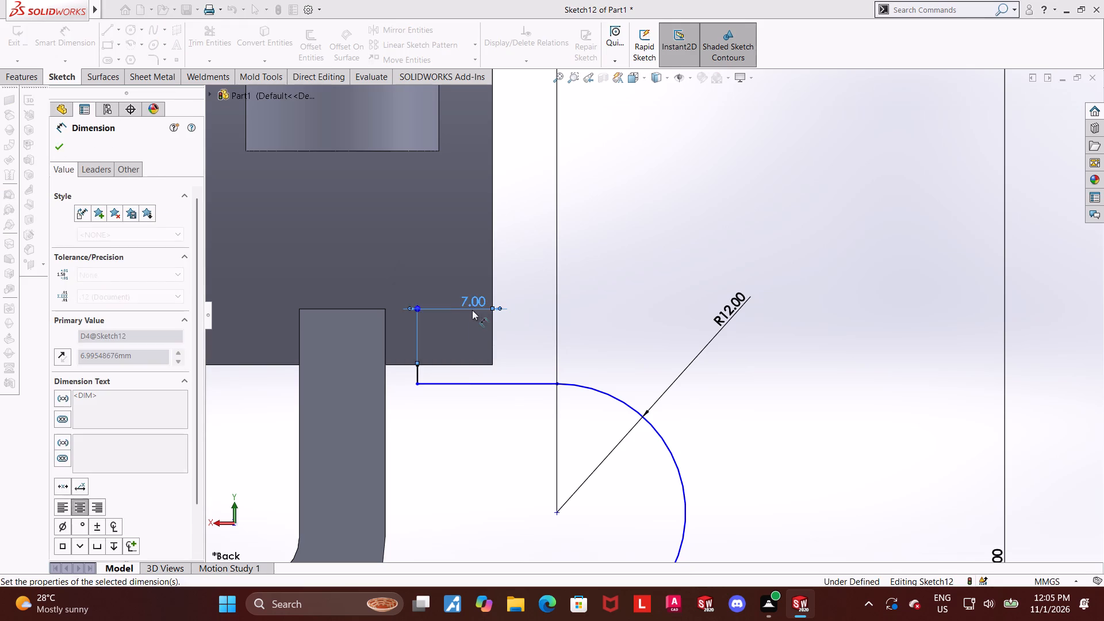
key(Escape)
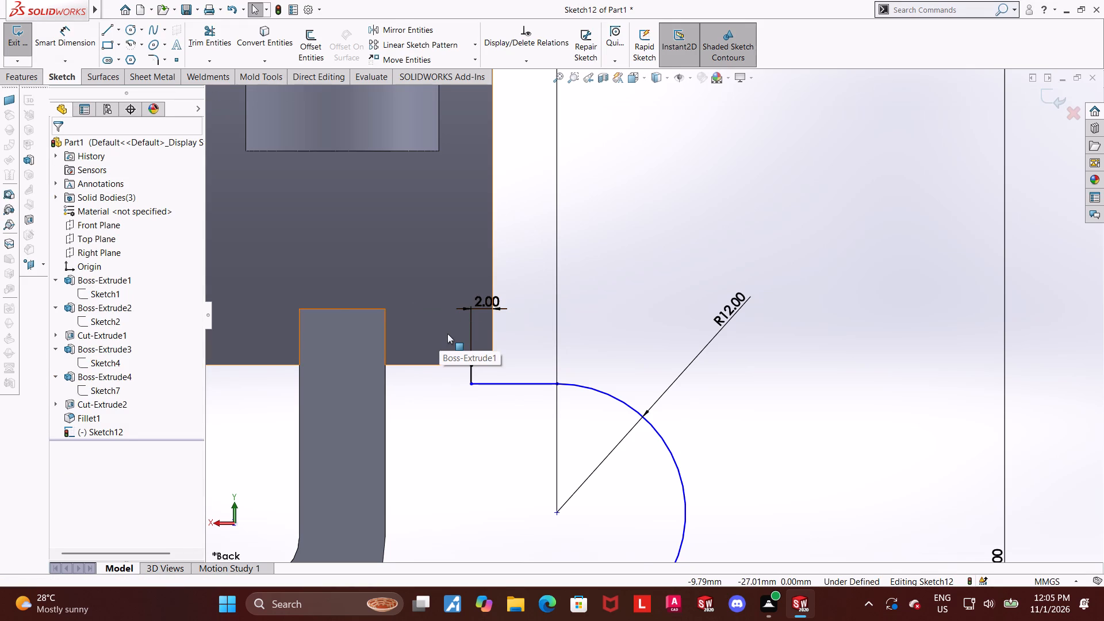
Check the profile and the relations between the R12 arc and the slanted line.
scroll(447, 333, up, 1)
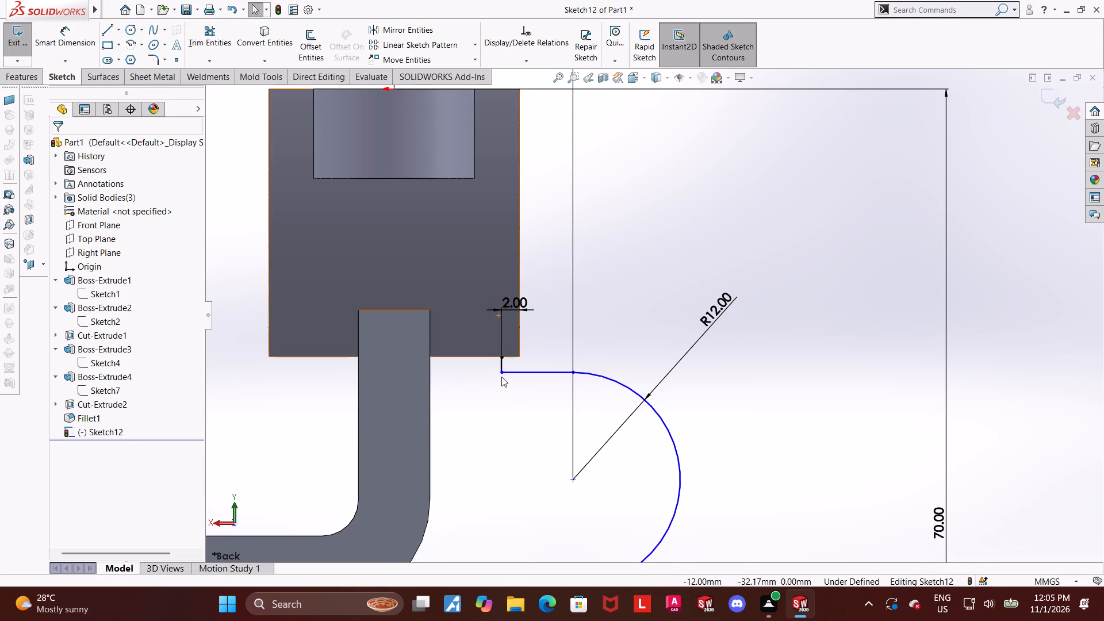
scroll(576, 263, up, 2)
scroll(709, 345, up, 2)
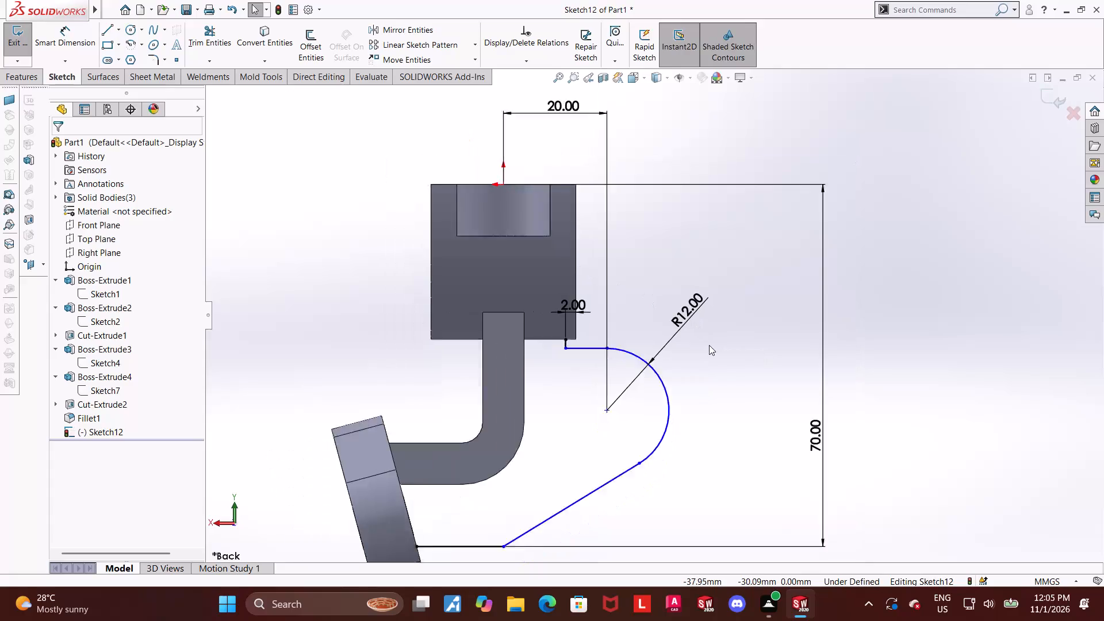
scroll(709, 345, up, 3)
scroll(732, 456, down, 1)
key(Escape)
click(653, 434)
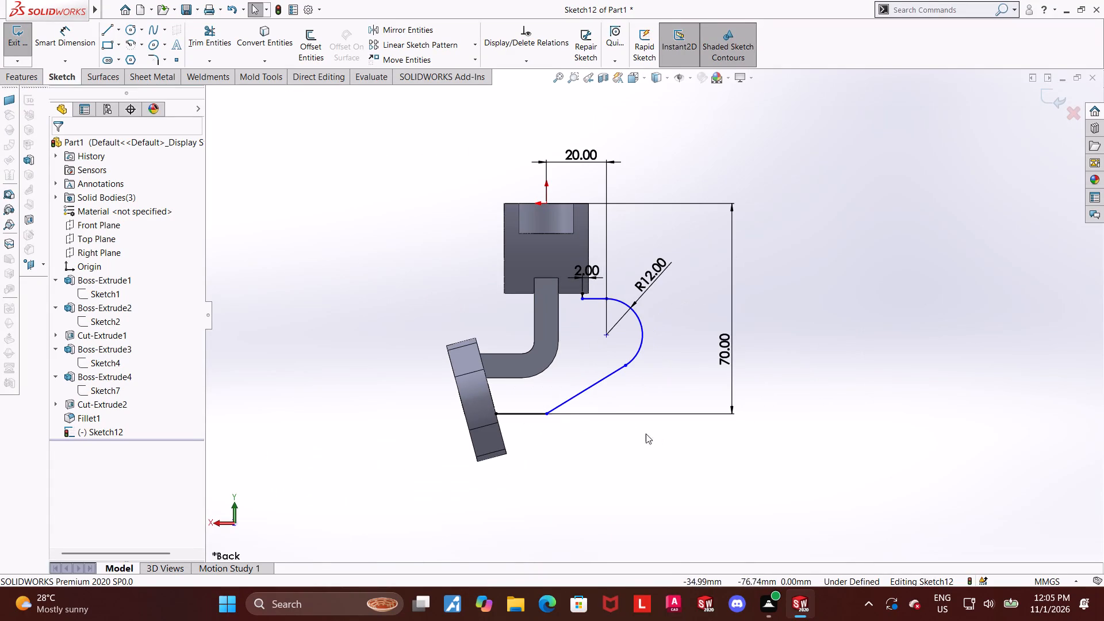
click(612, 374)
ctrl+click(638, 354)
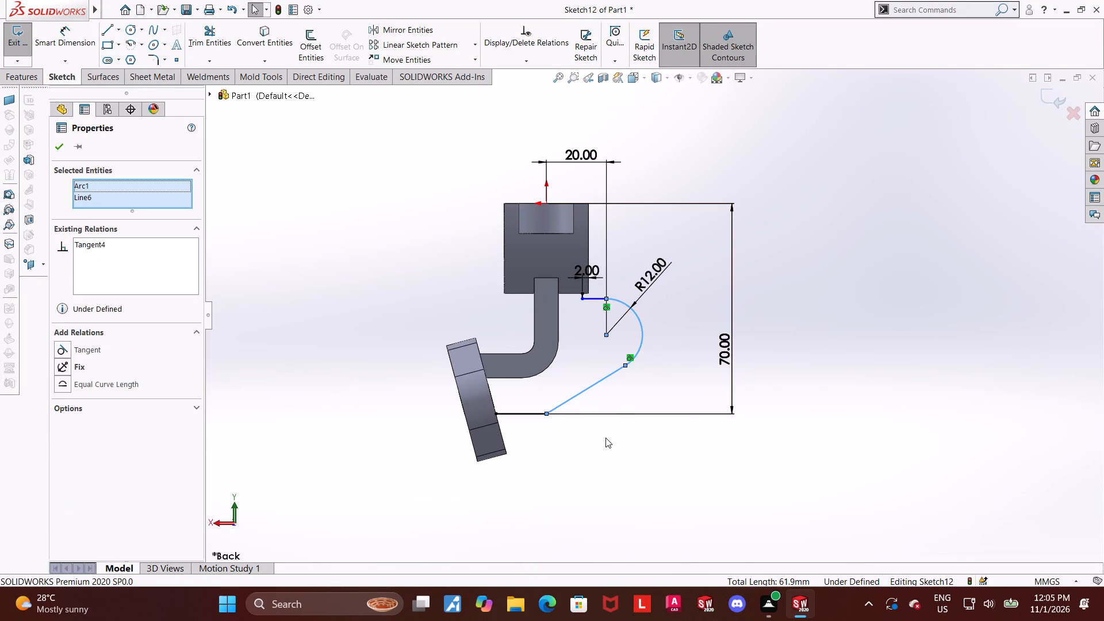
click(609, 436)
scroll(696, 387, up, 1)
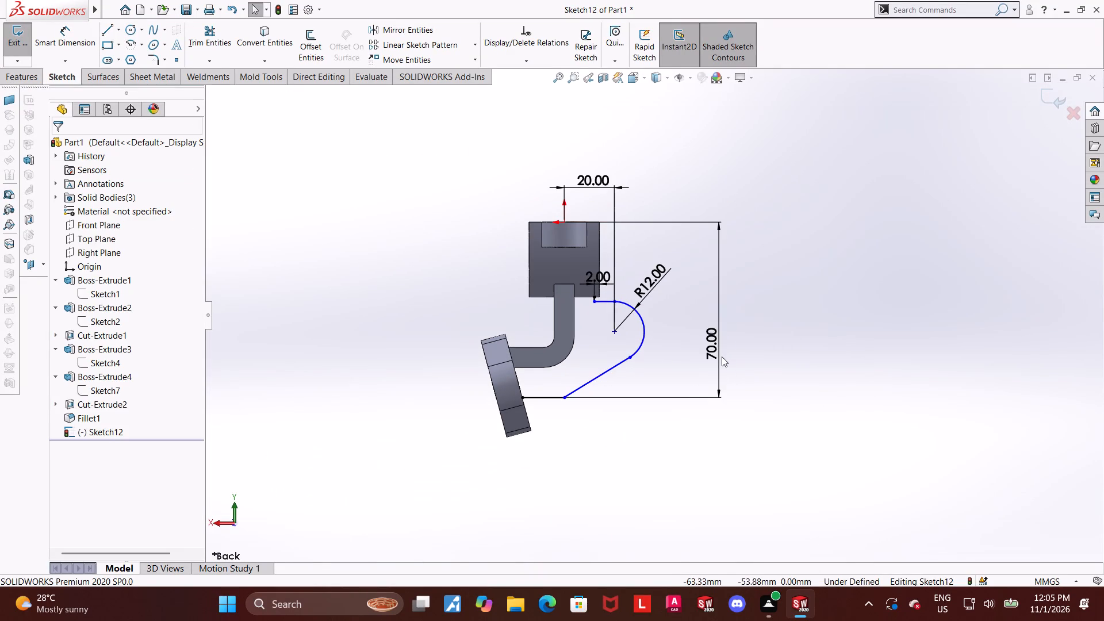
Add a 24 mm sketch fillet at the corner between the slanted line and the lower horizontal line.
scroll(755, 213, down, 1)
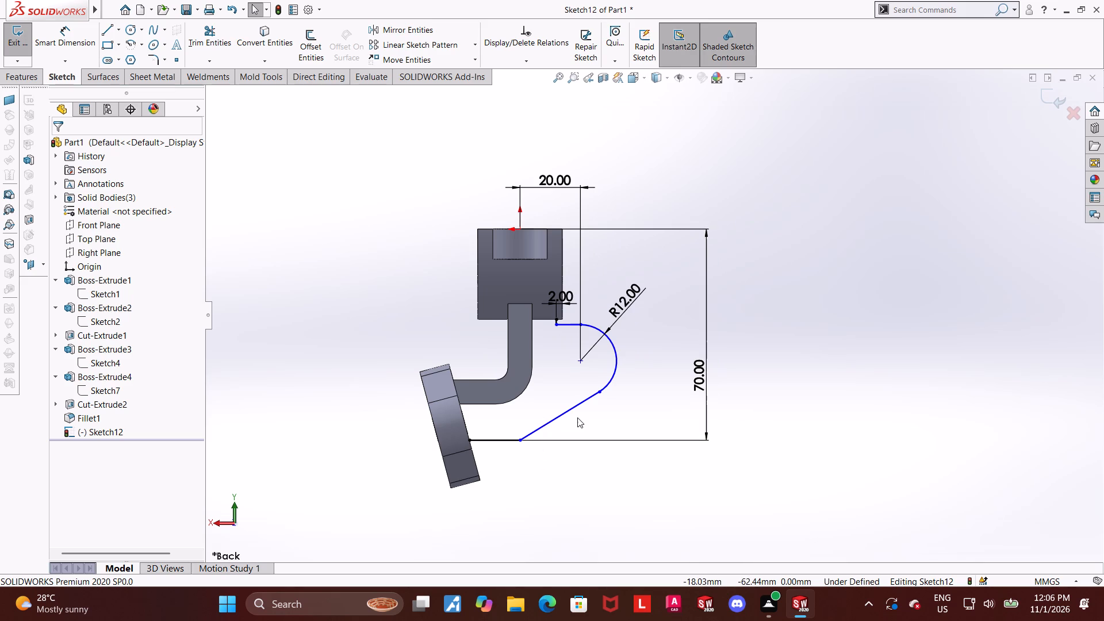
scroll(577, 417, down, 2)
scroll(488, 447, down, 2)
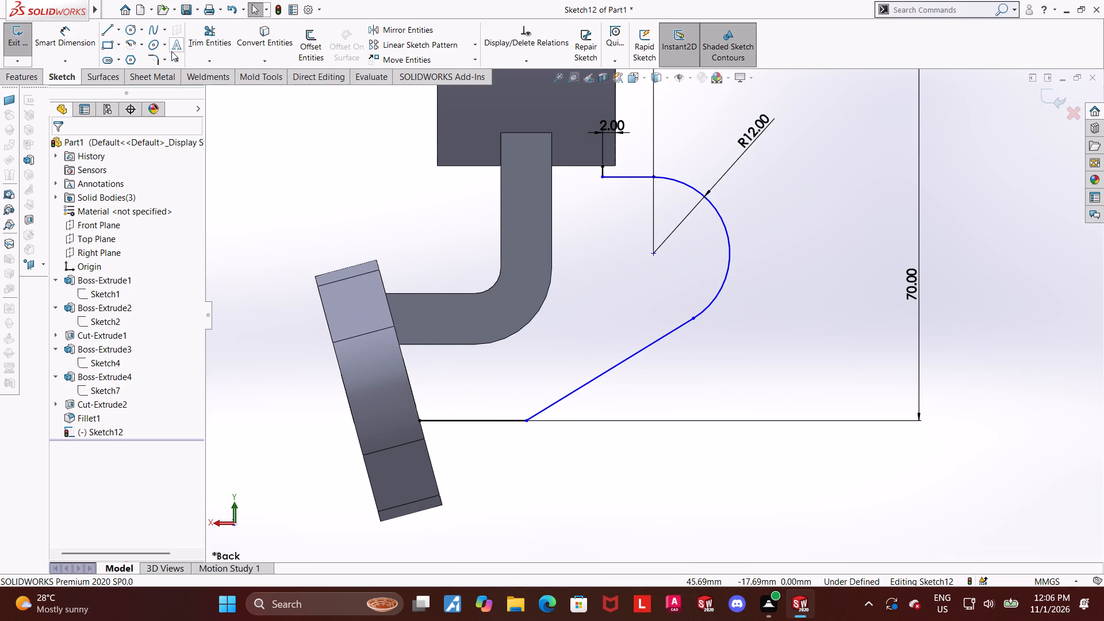
click(152, 56)
key(2)
key(4)
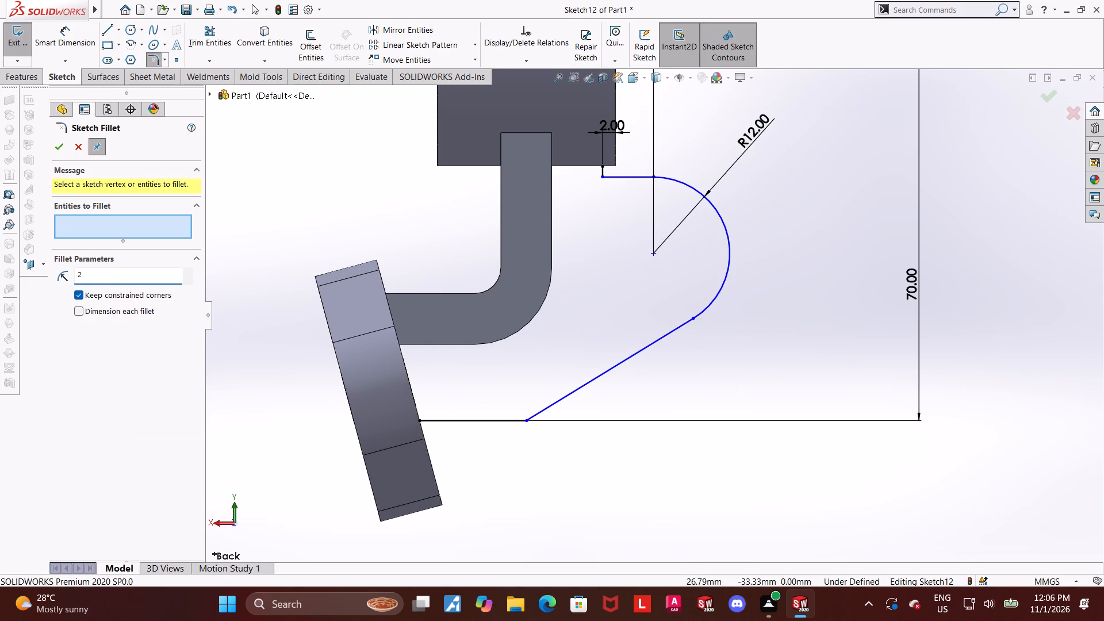
key(Return)
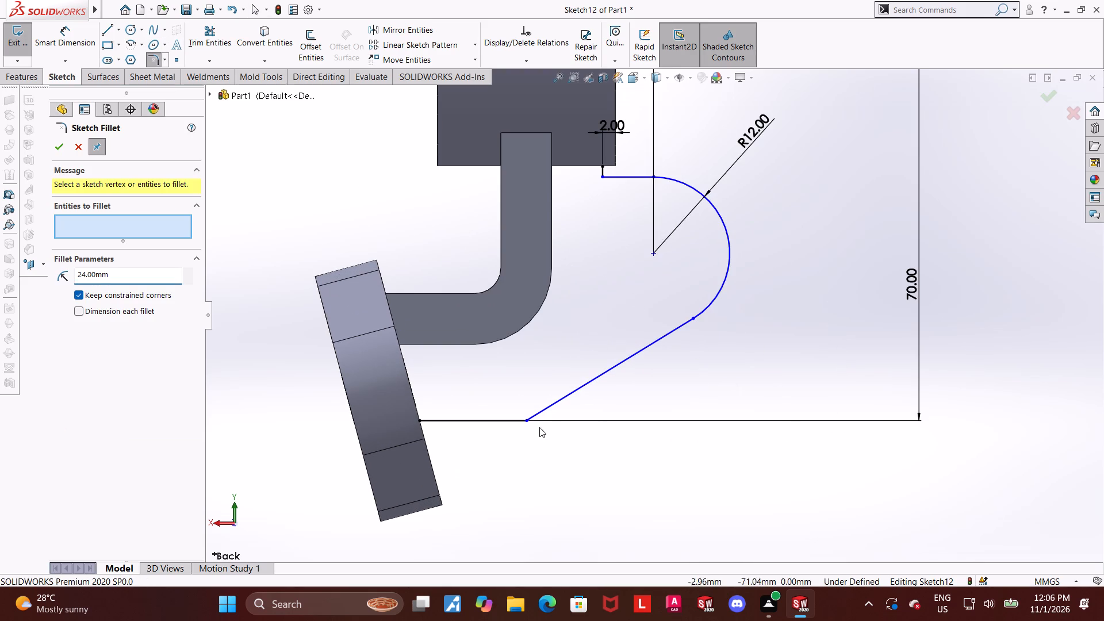
click(527, 420)
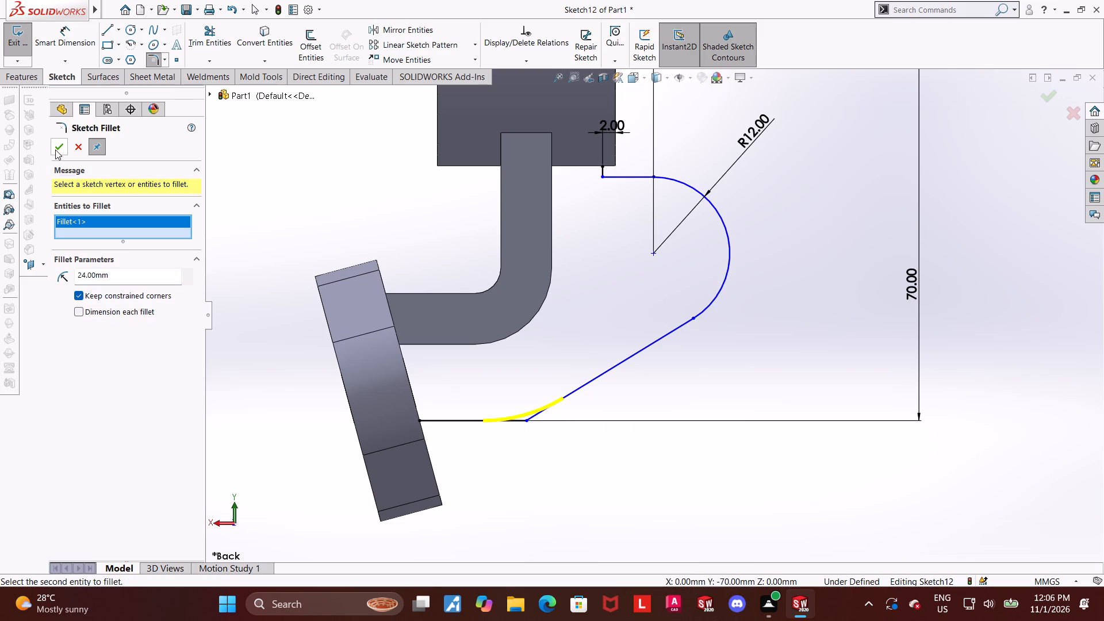
click(55, 149)
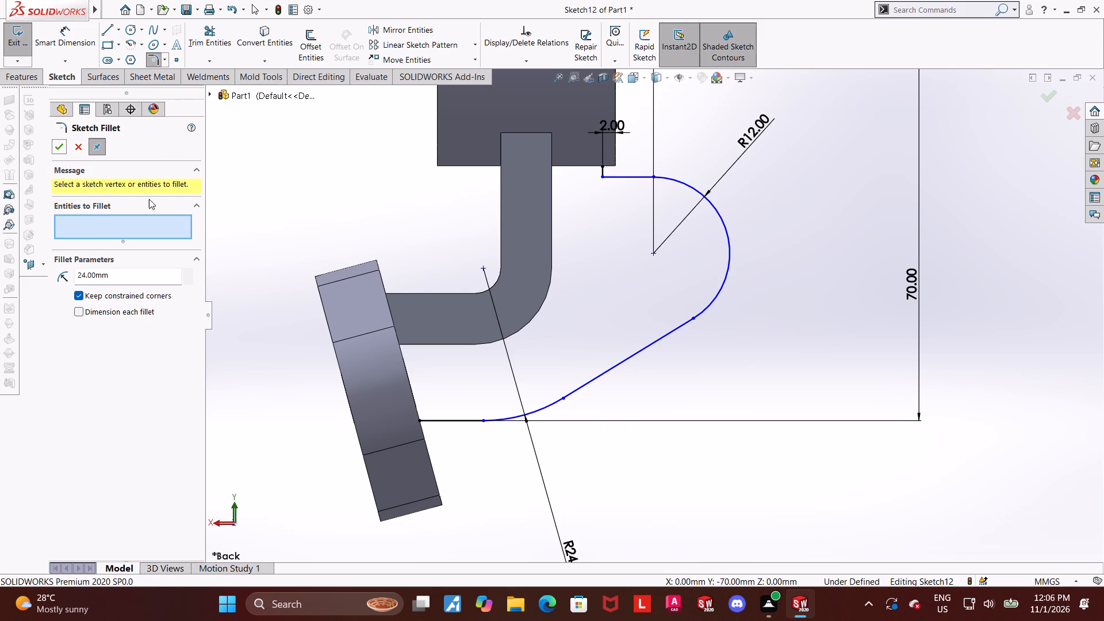
Add a 1 mm sketch fillet at the corner between the short vertical line and the upper horizontal line.
drag(133, 275, 0, 260)
key(1)
key(Return)
click(600, 174)
click(53, 143)
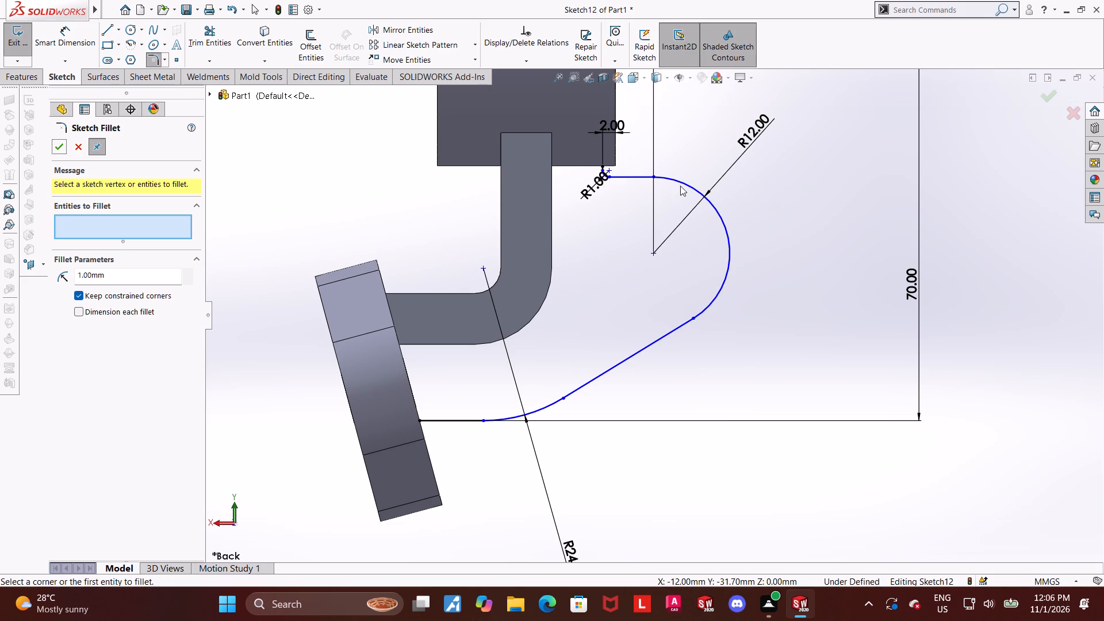
scroll(599, 171, down, 9)
key(Escape)
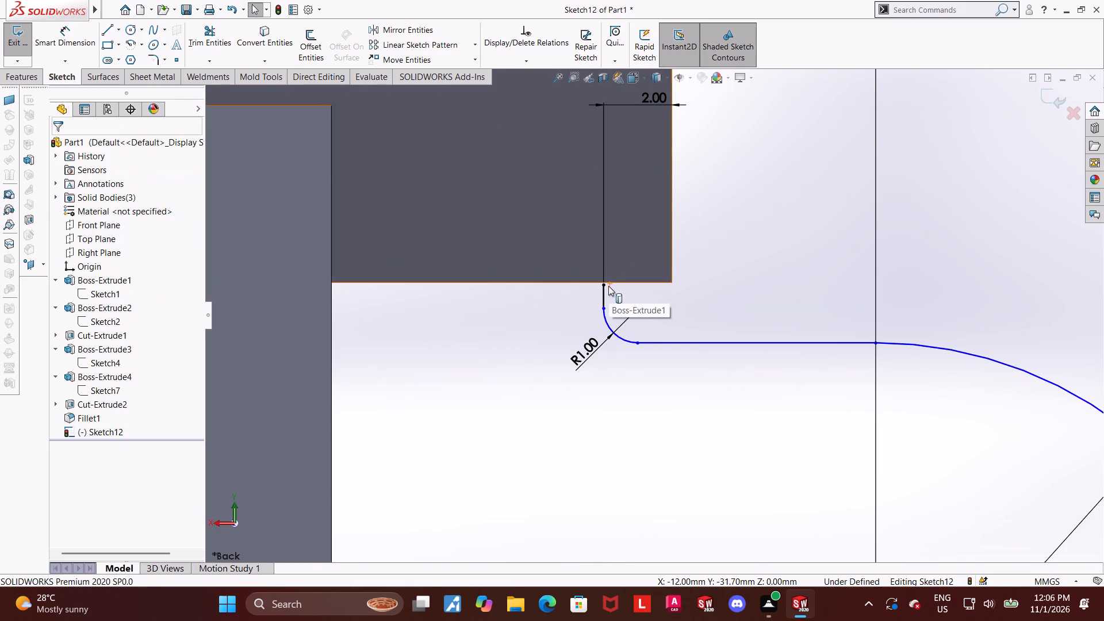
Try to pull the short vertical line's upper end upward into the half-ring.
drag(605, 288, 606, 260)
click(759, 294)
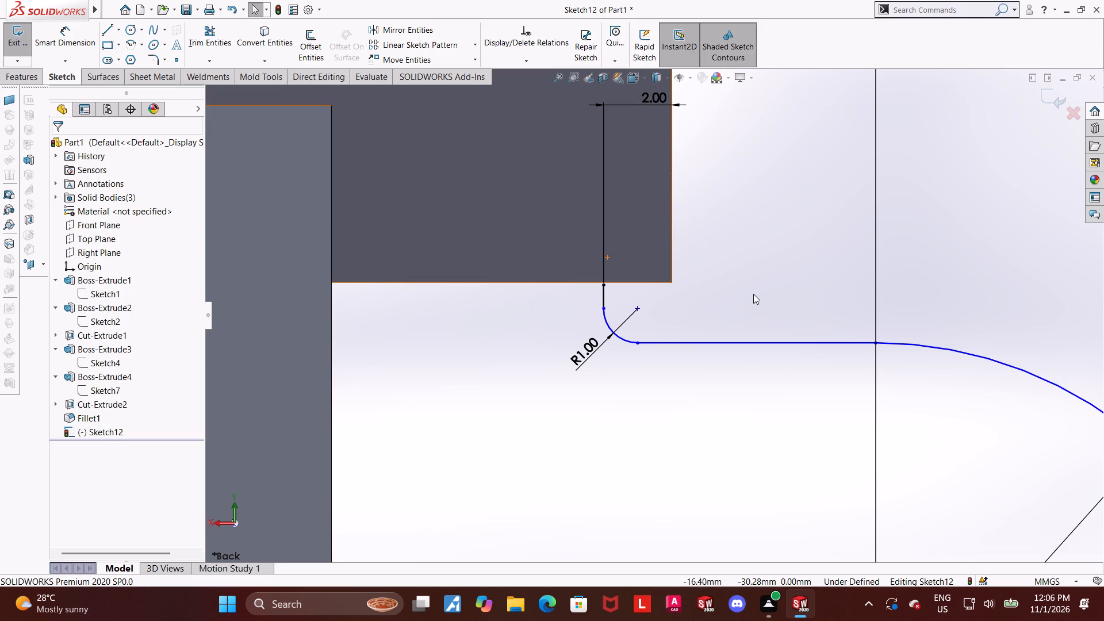
Examine the filleted profile and the lower horizontal line's end at the tilted flange.
scroll(750, 292, up, 7)
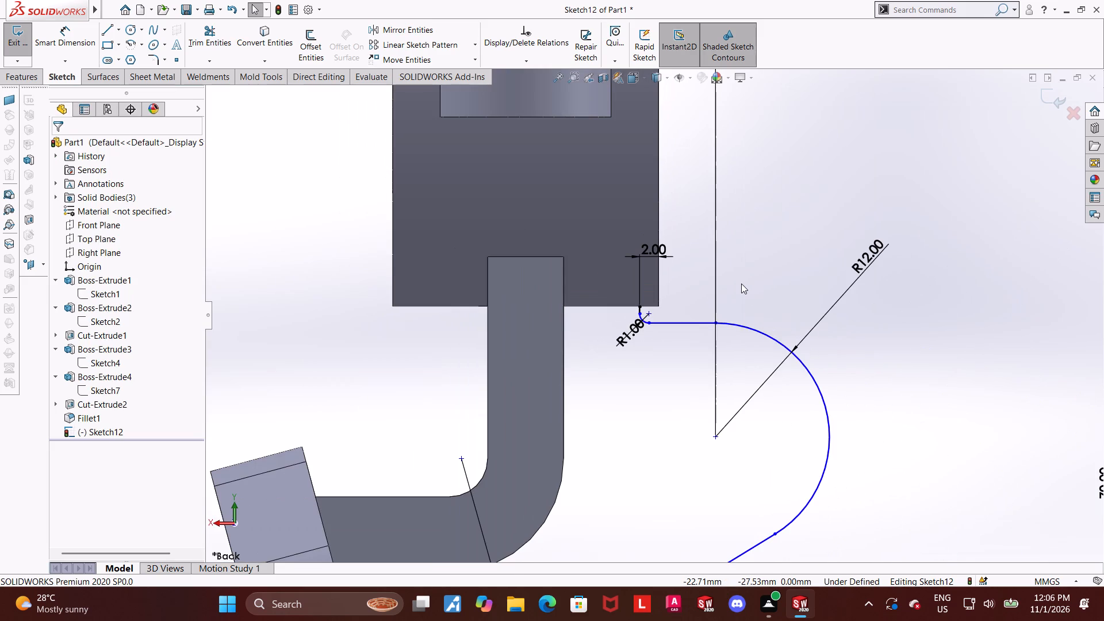
scroll(741, 283, up, 1)
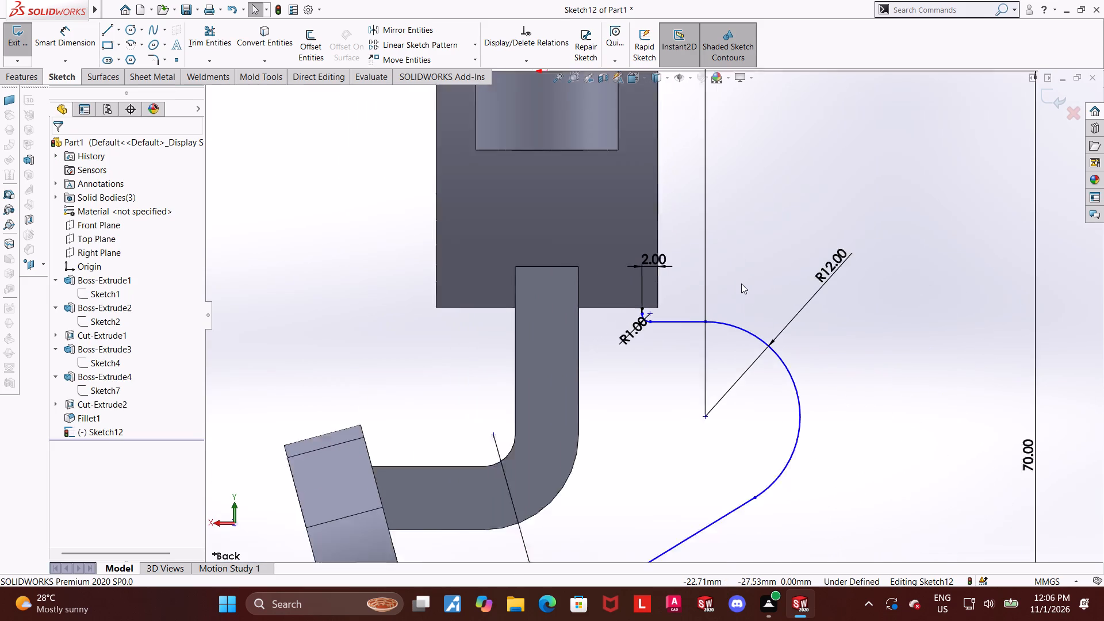
scroll(741, 283, up, 4)
scroll(820, 367, up, 3)
scroll(784, 437, down, 2)
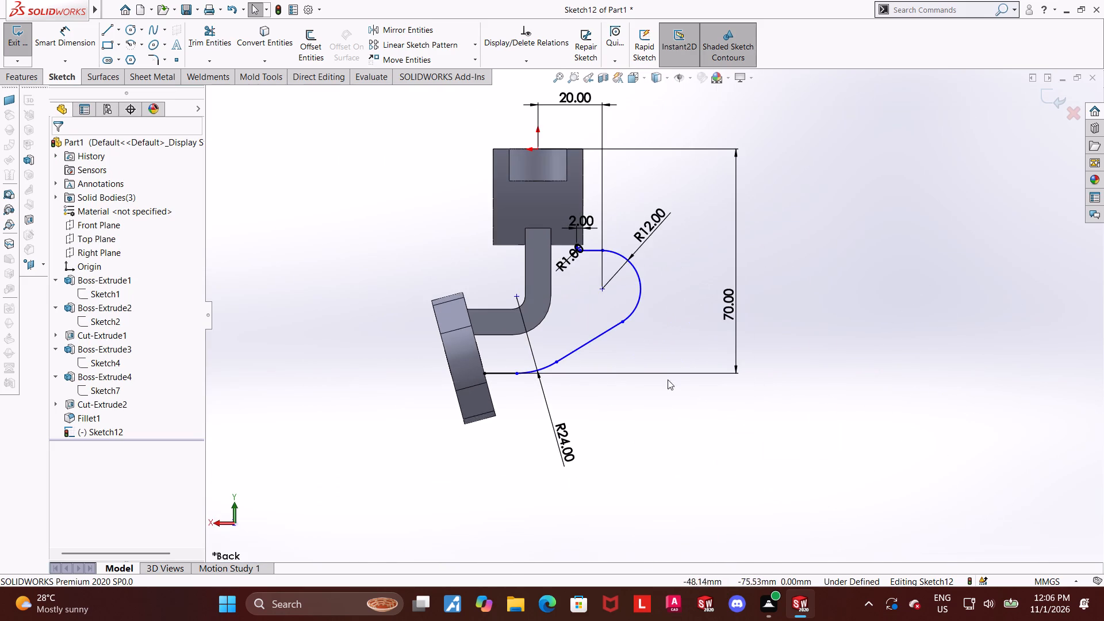
scroll(578, 308, down, 1)
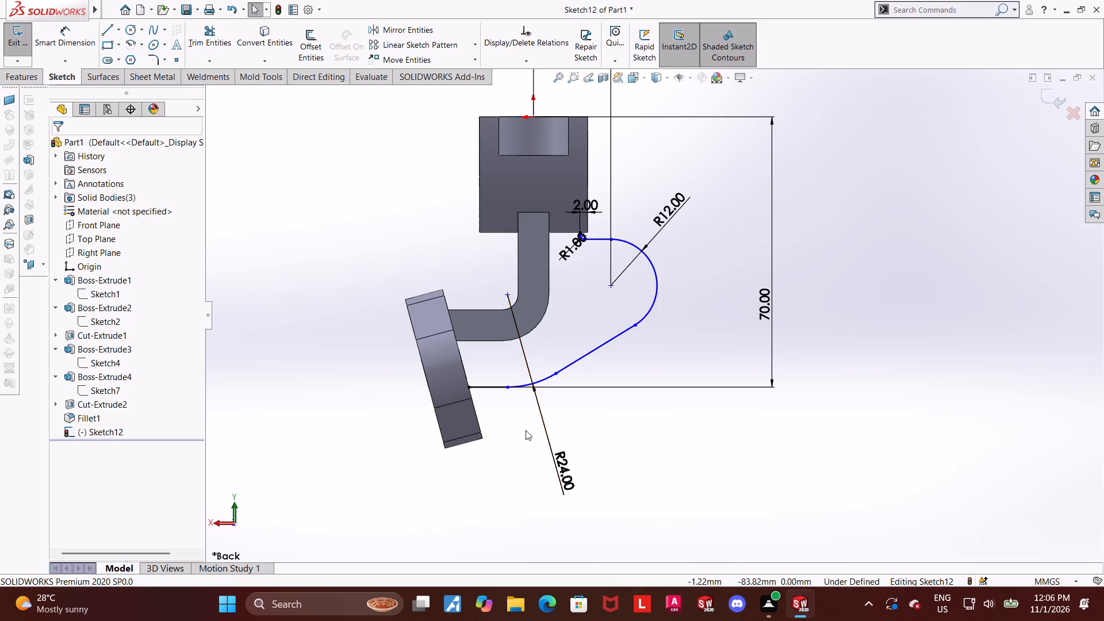
scroll(506, 412, down, 6)
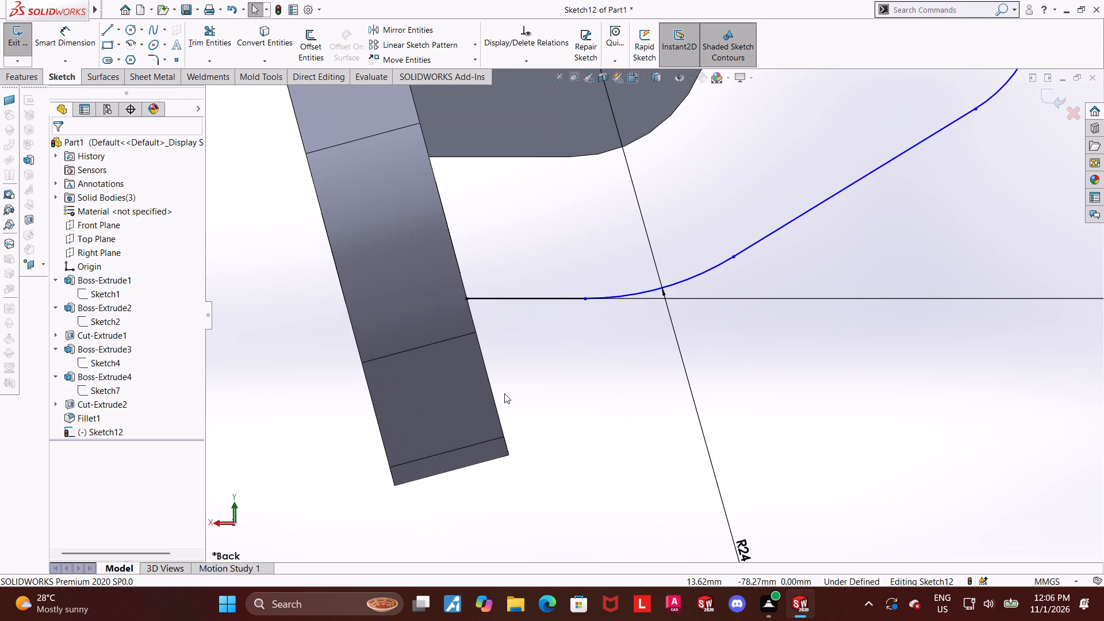
key(Escape)
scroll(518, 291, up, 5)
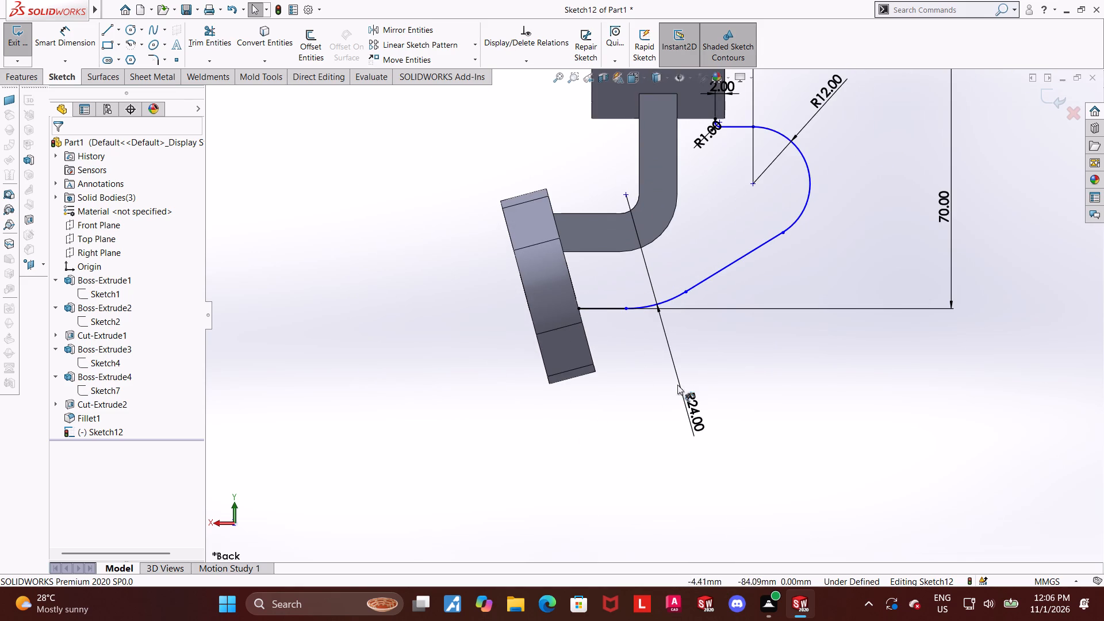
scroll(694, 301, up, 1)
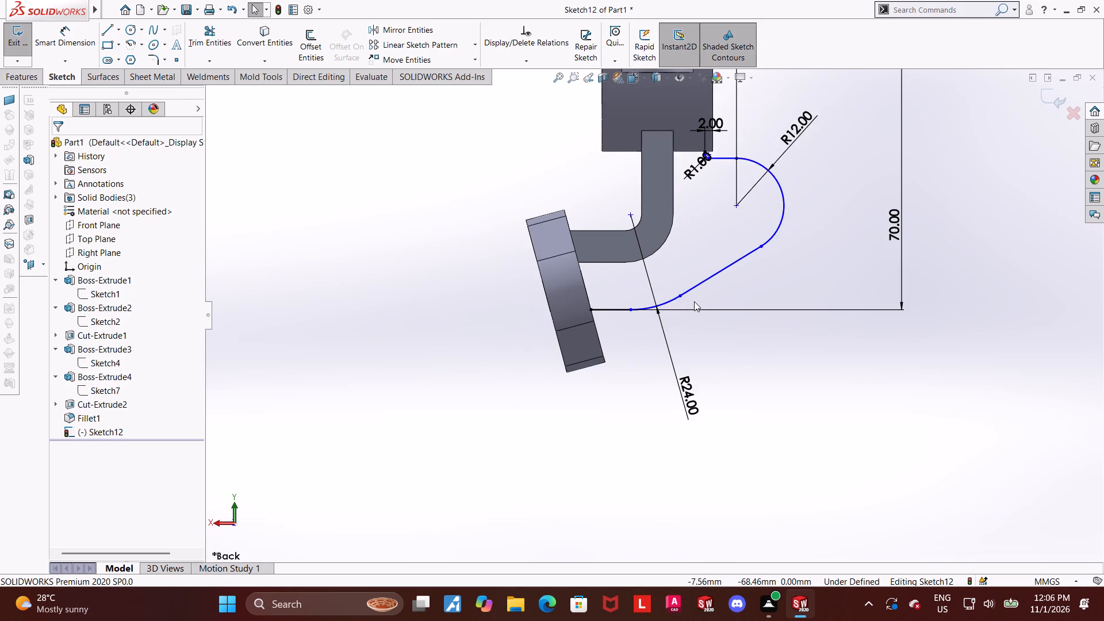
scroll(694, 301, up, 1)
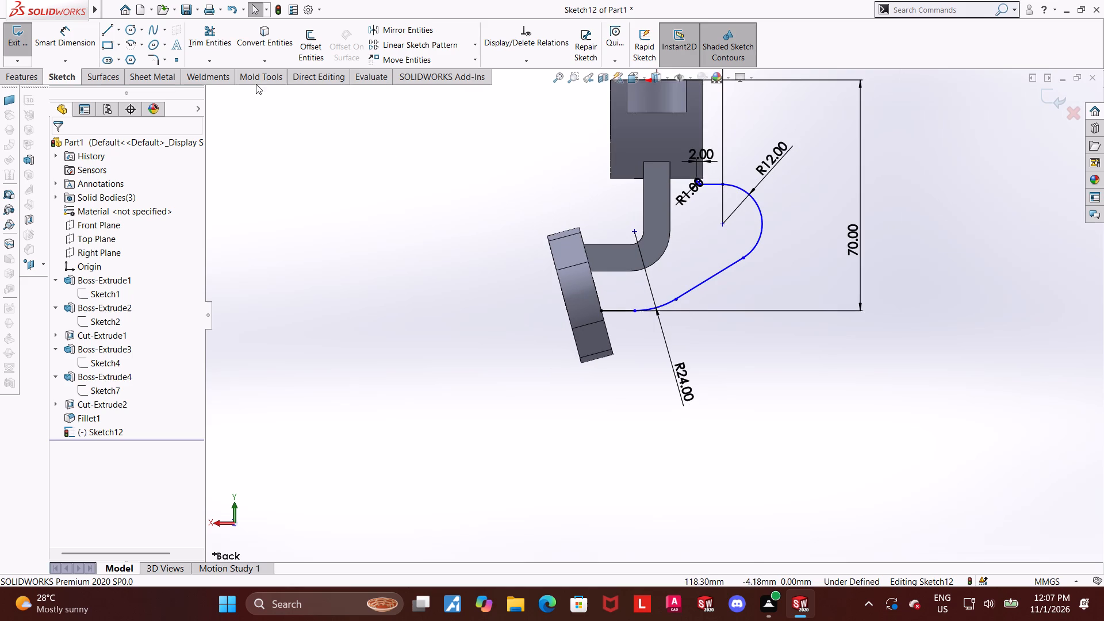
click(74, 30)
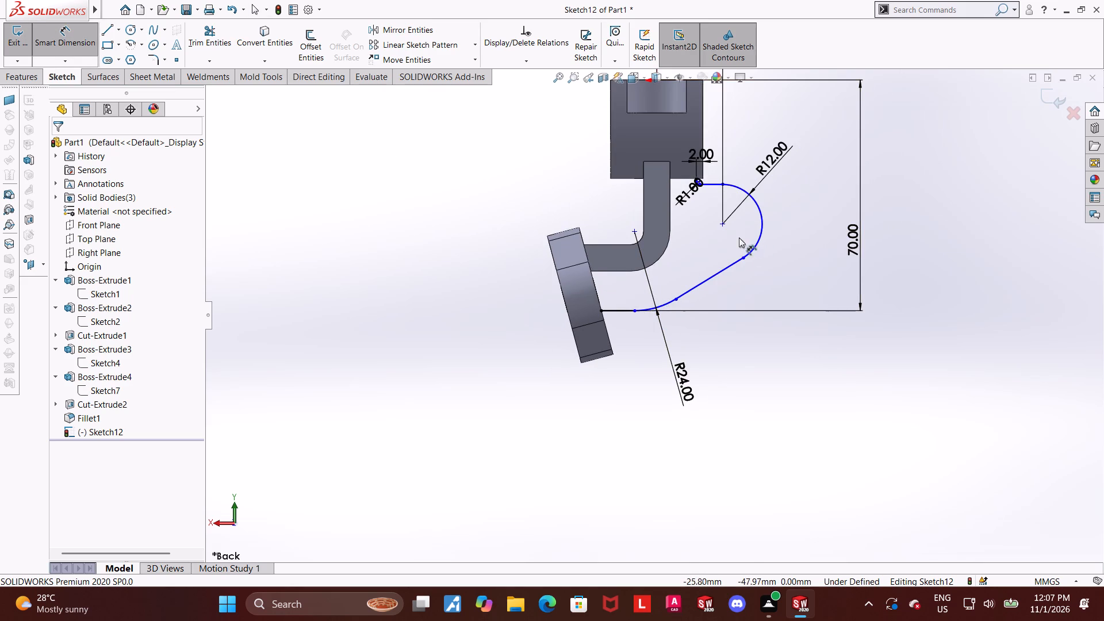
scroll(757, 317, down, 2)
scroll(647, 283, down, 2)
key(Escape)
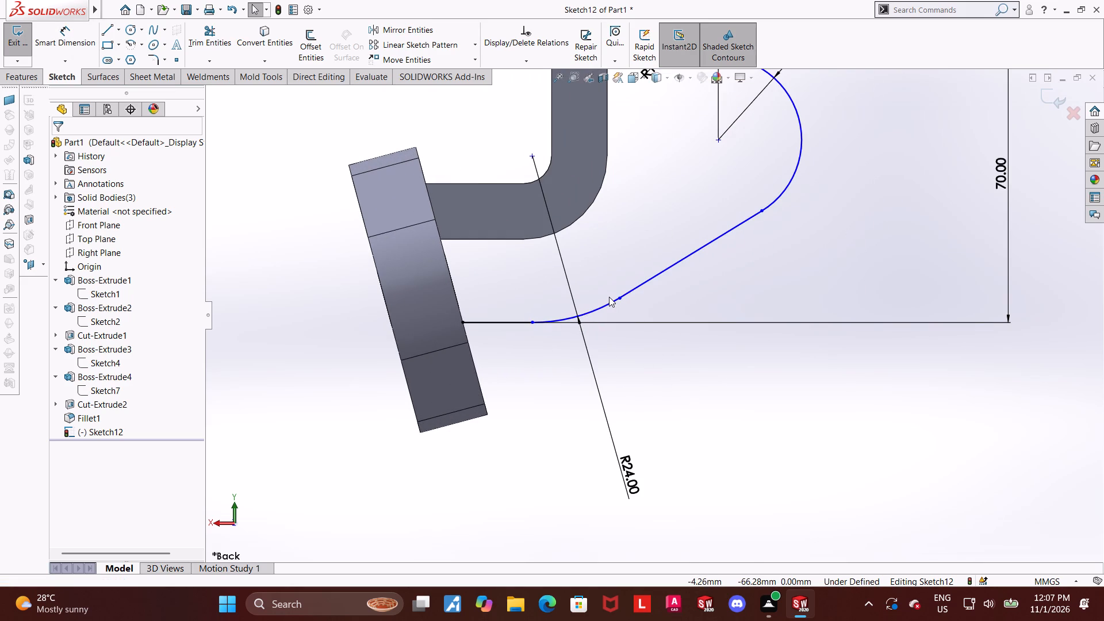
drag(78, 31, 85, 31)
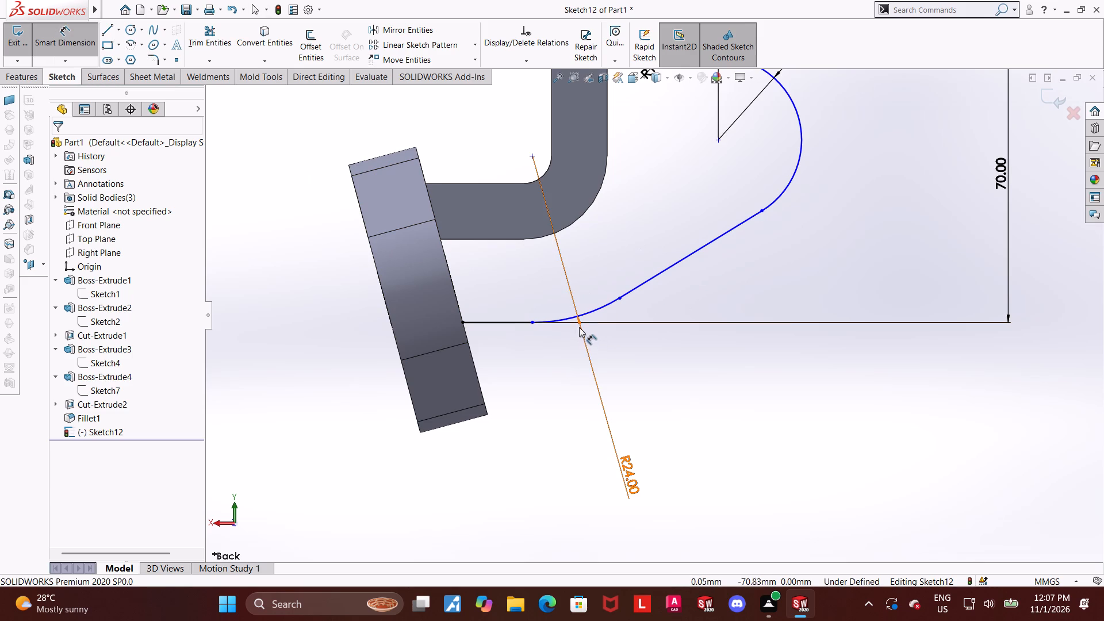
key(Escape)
Undo the last four sketch edits, removing the 1 mm and 24 mm corner fillets from the profile.
key(ctrl+z)
key(ctrl+z)
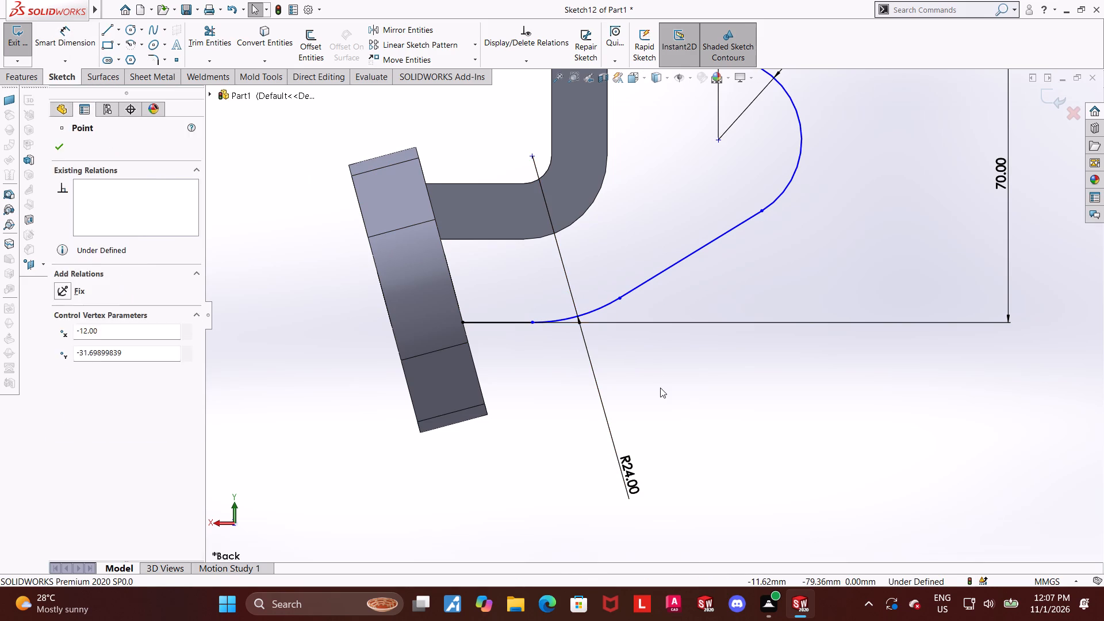
key(ctrl+z)
key(ctrl+z)
key(Escape)
Dimension the horizontal distance from the slanted line's lower end to the R12 arc's centre as 24 mm.
drag(67, 30, 80, 35)
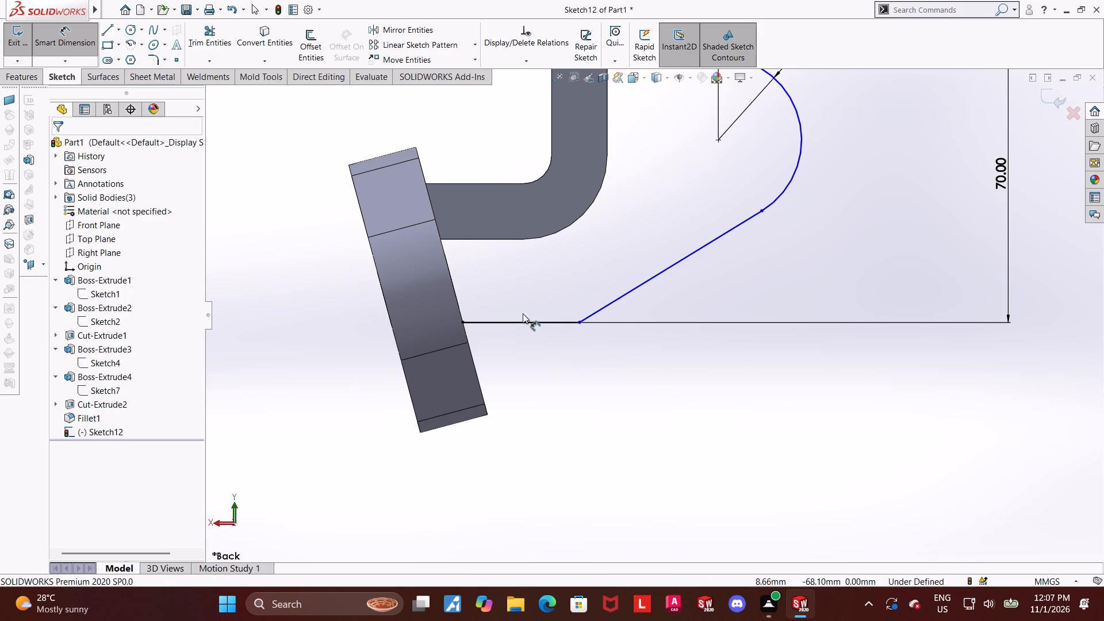
click(582, 325)
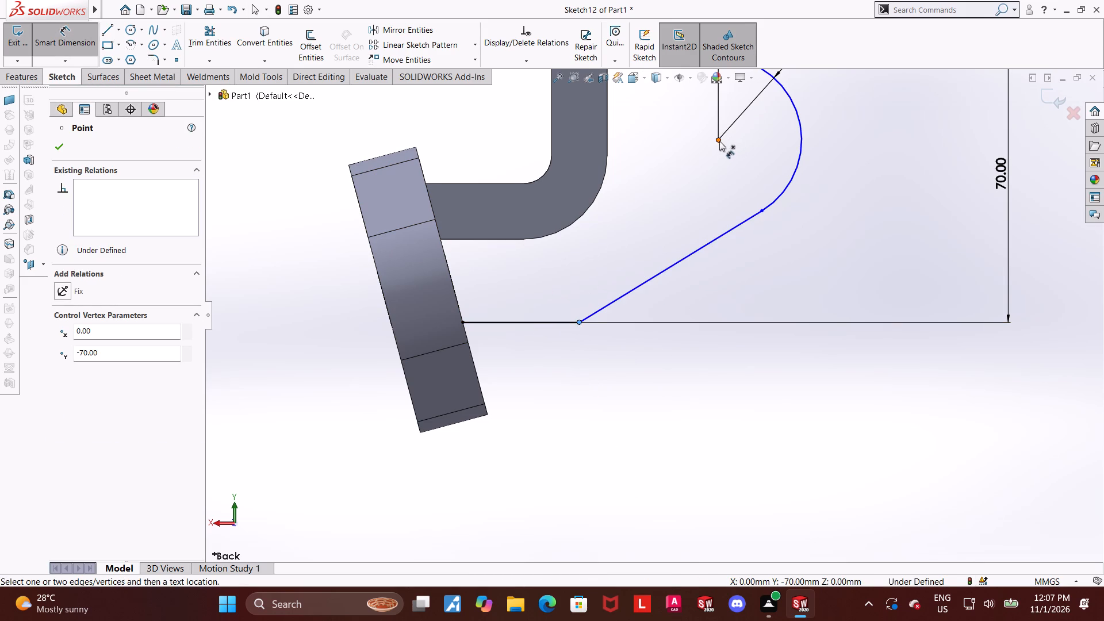
click(719, 141)
click(623, 435)
text(24)
key(Return)
key(Escape)
click(844, 350)
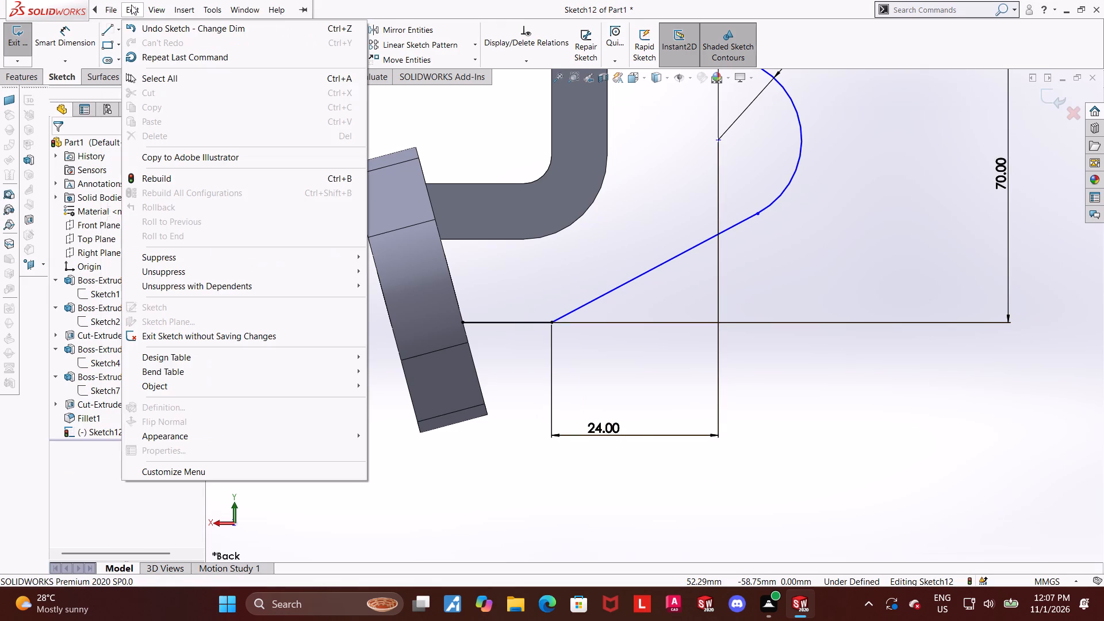
key(Escape)
Add a 24 mm sketch fillet at the corner between the slanted line and the lower horizontal line.
click(152, 60)
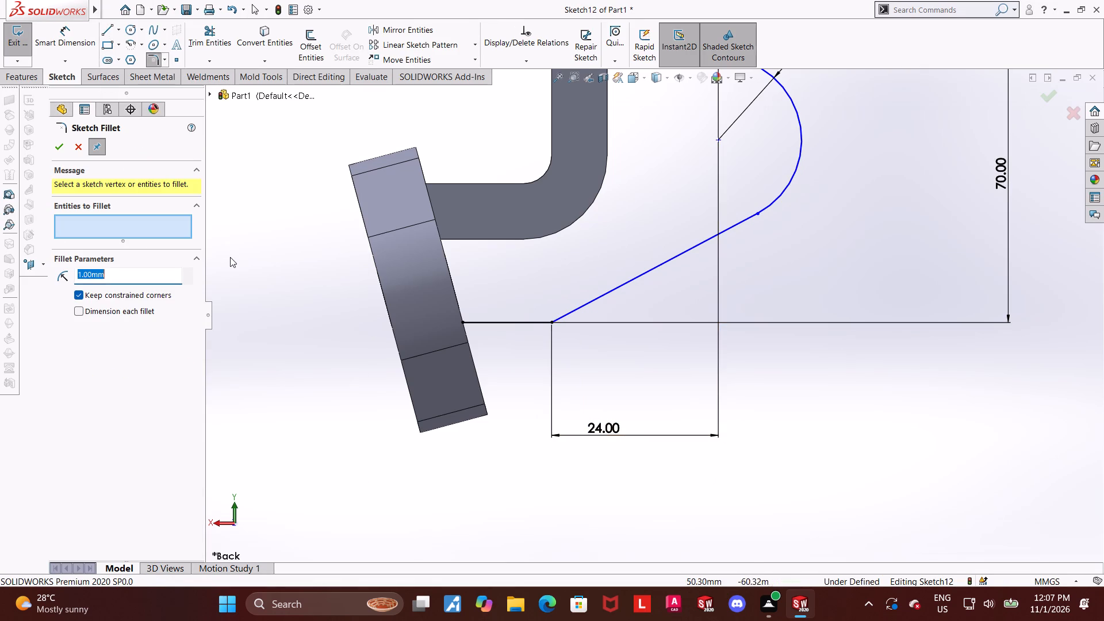
key(2)
key(4)
key(Return)
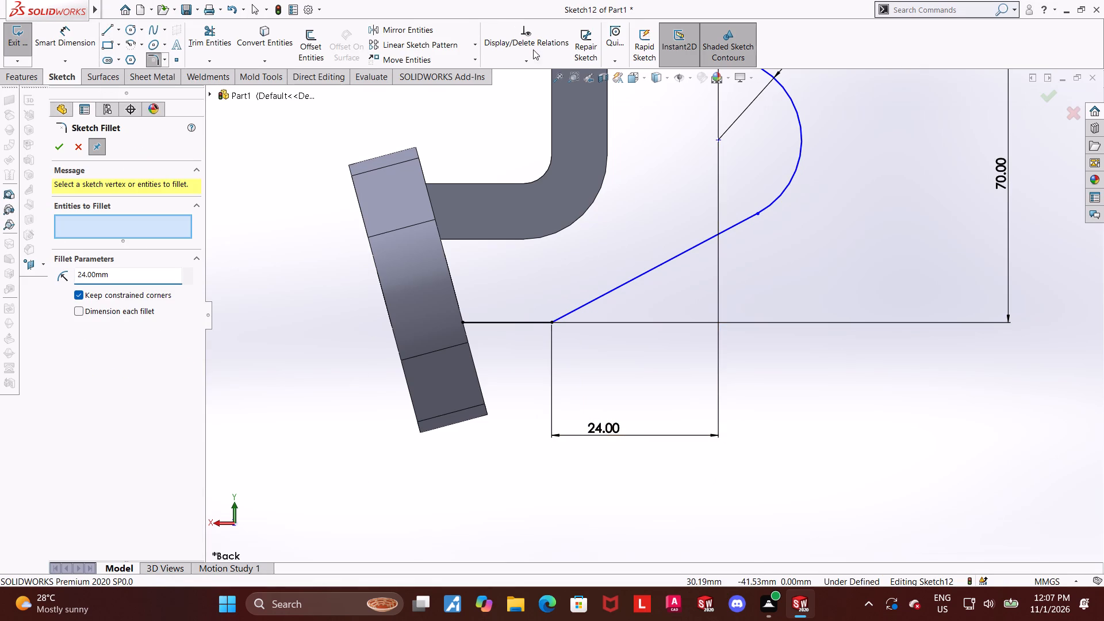
click(549, 324)
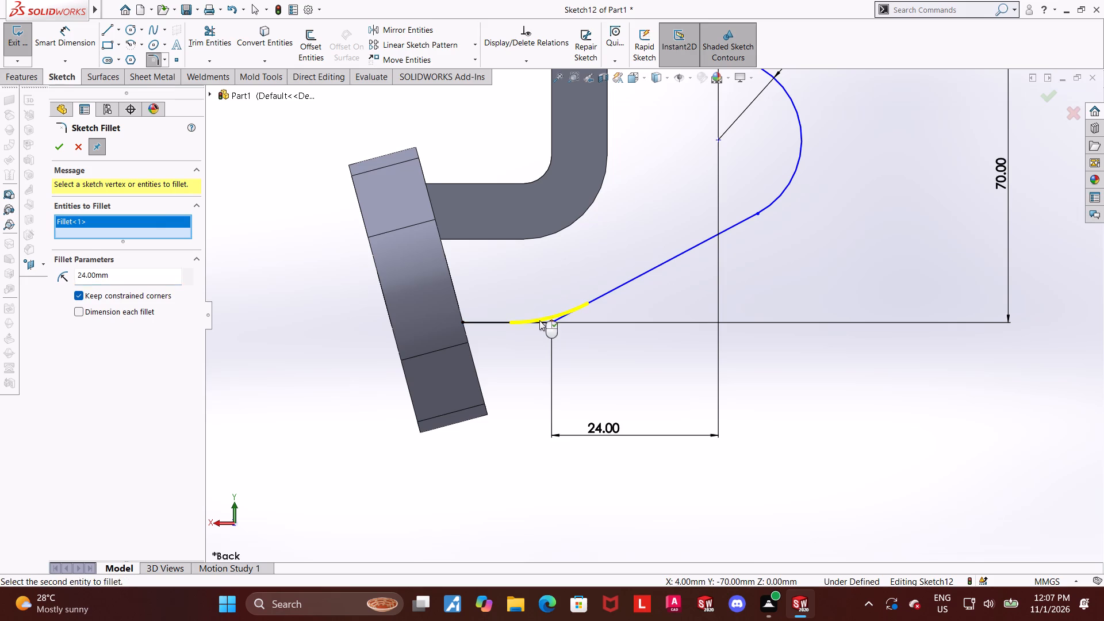
click(59, 142)
click(809, 382)
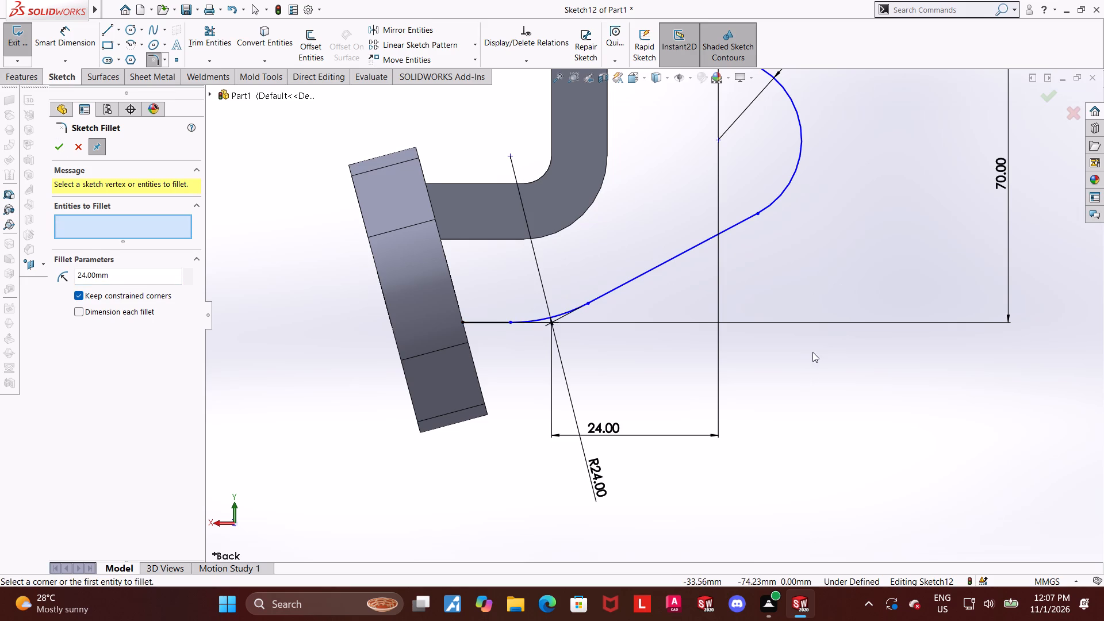
scroll(773, 350, up, 3)
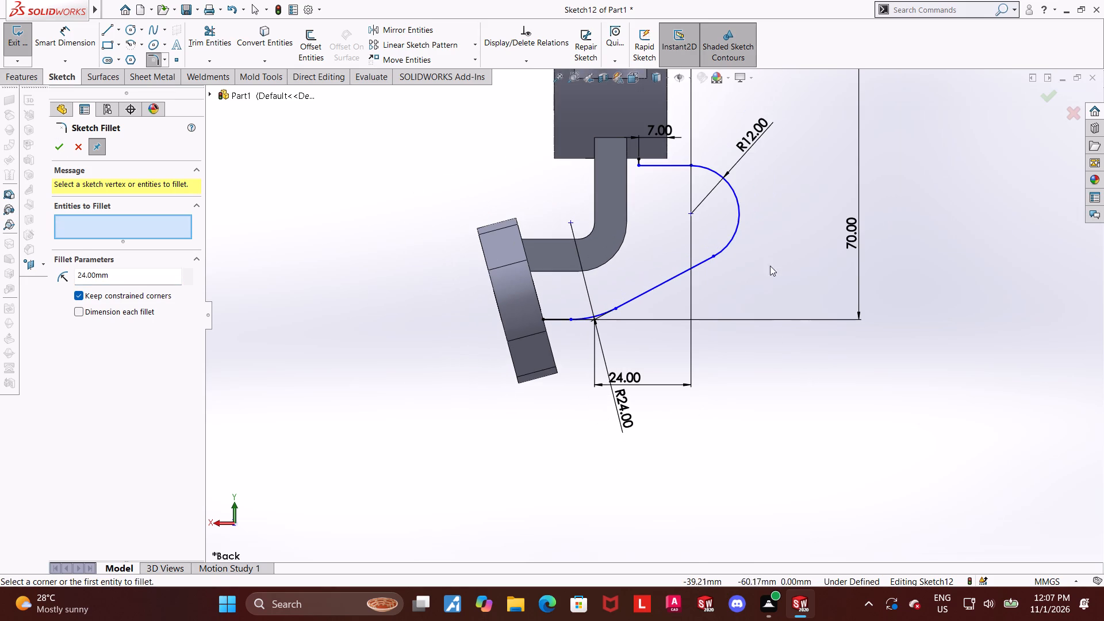
scroll(780, 140, down, 1)
scroll(696, 190, down, 1)
key(Escape)
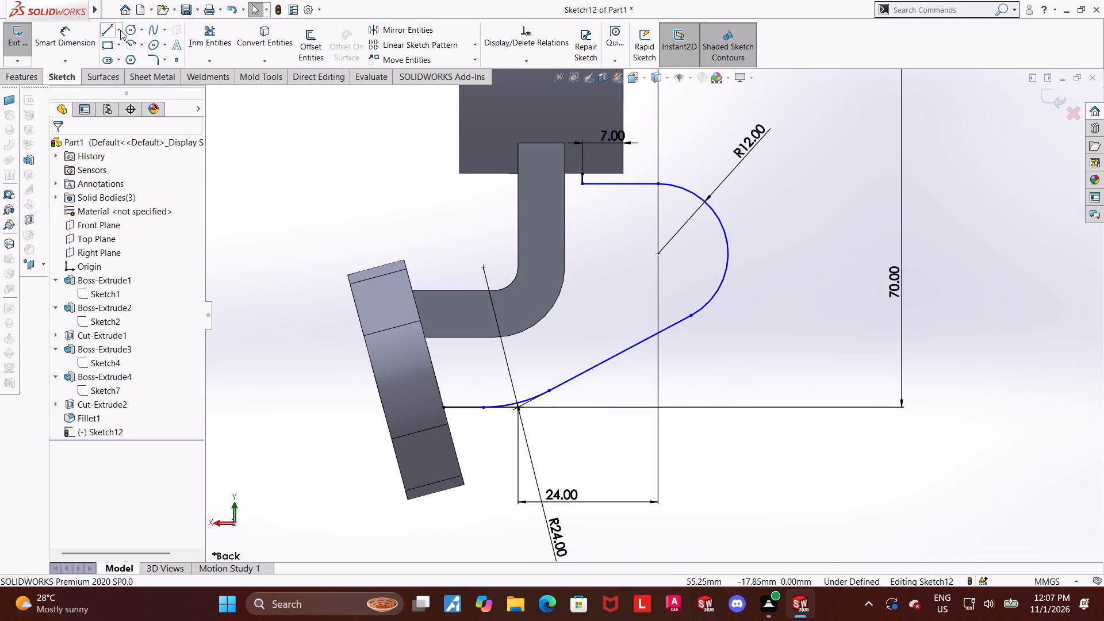
Sketch a 10 mm diameter circle centred on the R12 arc's centre, with a diameter dimension.
click(128, 30)
click(658, 255)
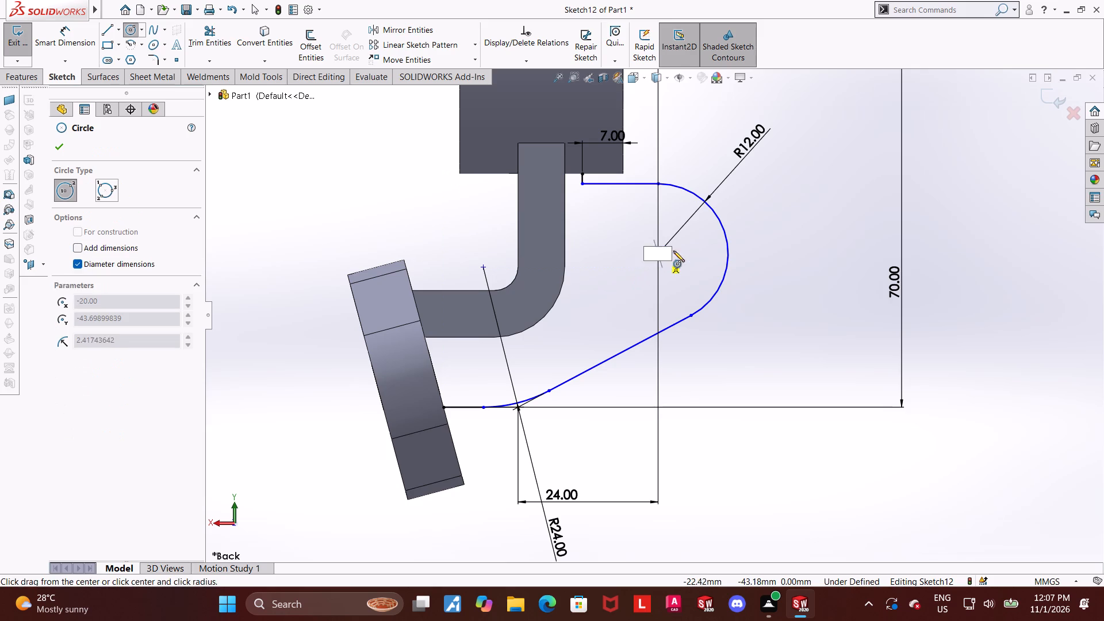
click(683, 248)
key(Escape)
click(70, 39)
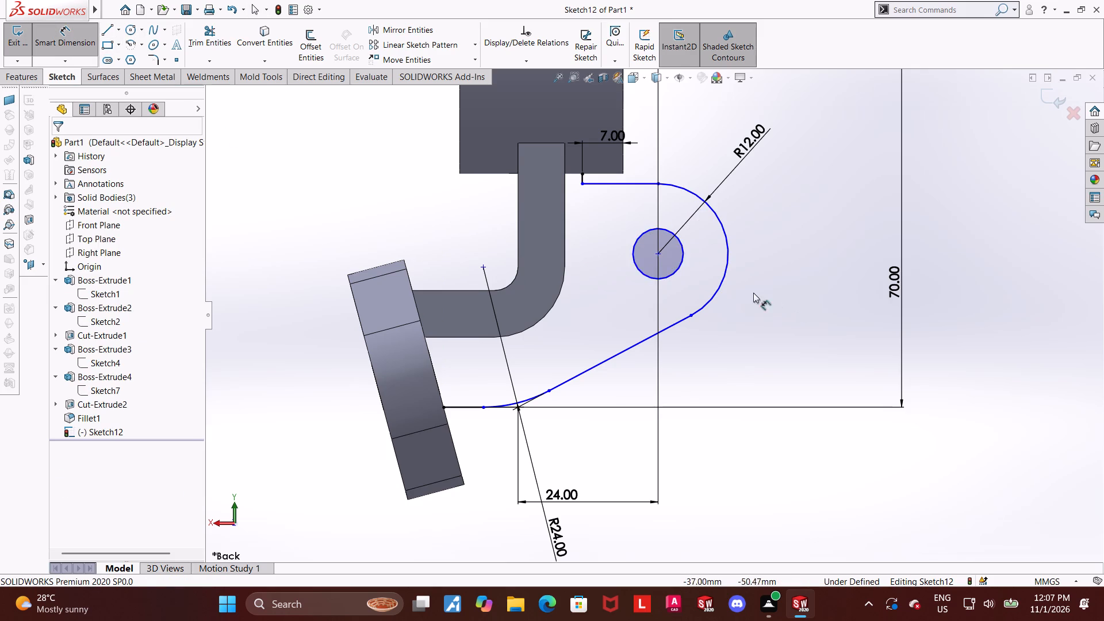
click(684, 261)
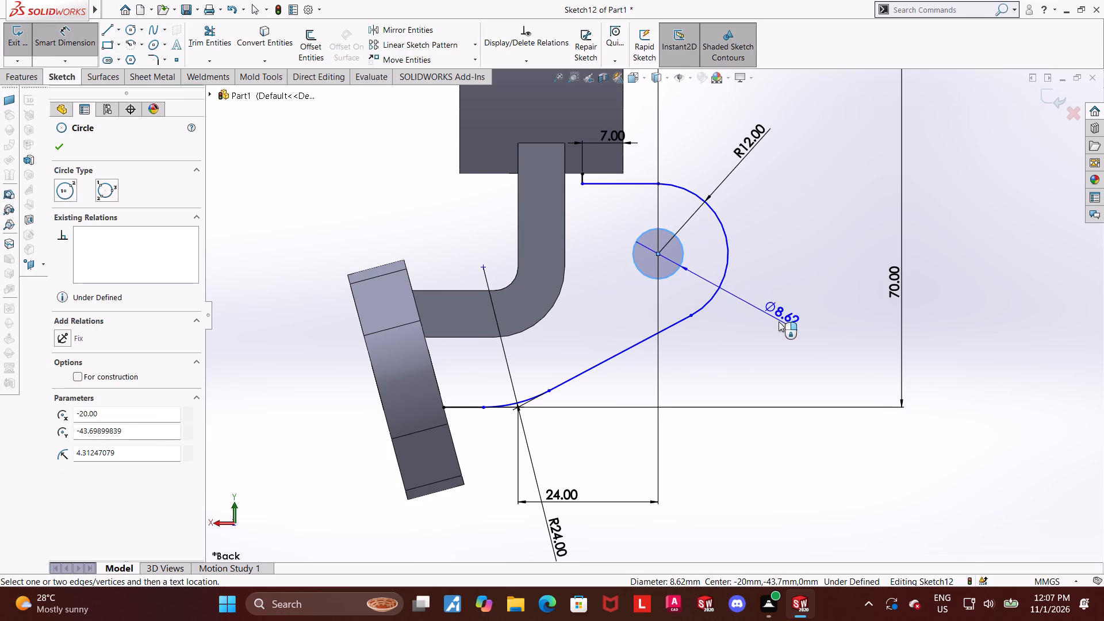
click(784, 324)
text(10)
key(Return)
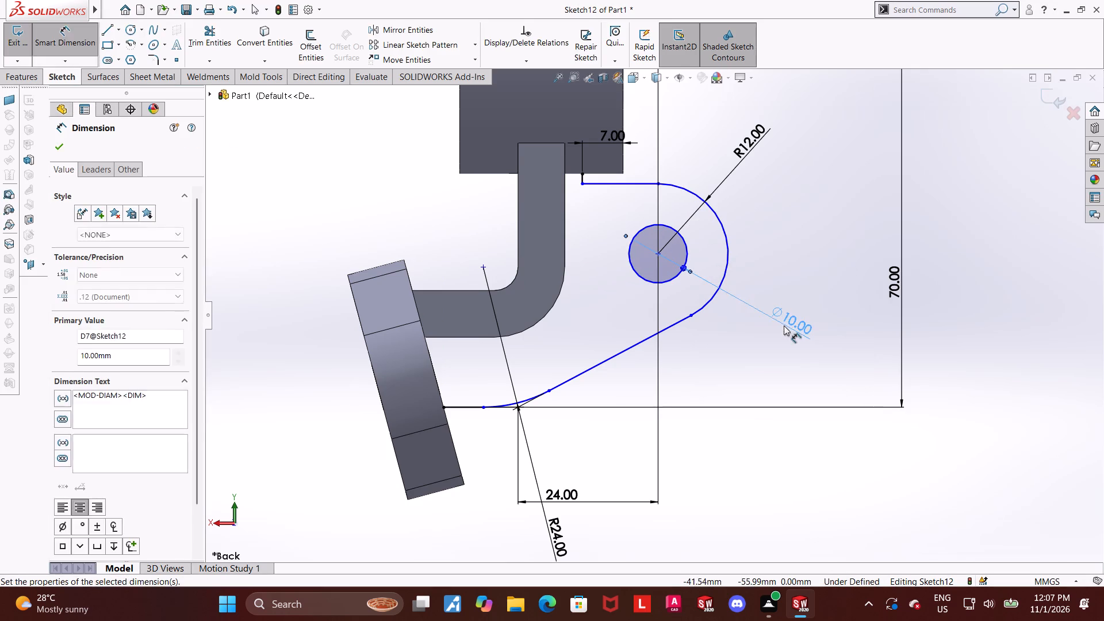
key(Escape)
scroll(687, 0, up, 10)
key(Escape)
Dimension the vertical distance from the origin to the circle's centre as 38 mm.
scroll(776, 236, down, 2)
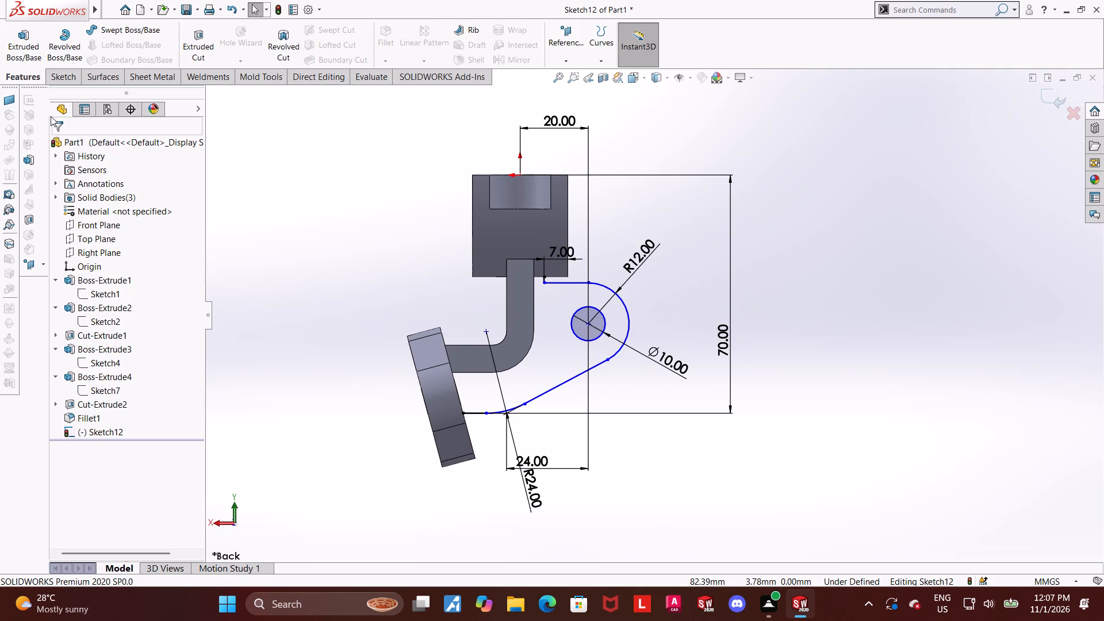
click(58, 75)
click(52, 41)
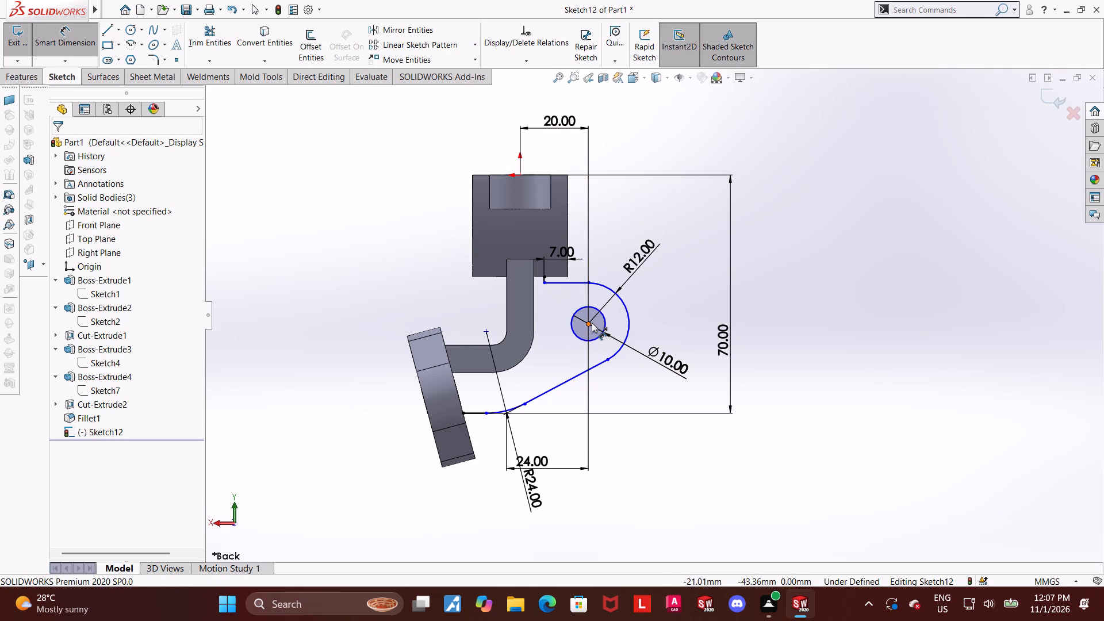
click(591, 323)
click(522, 175)
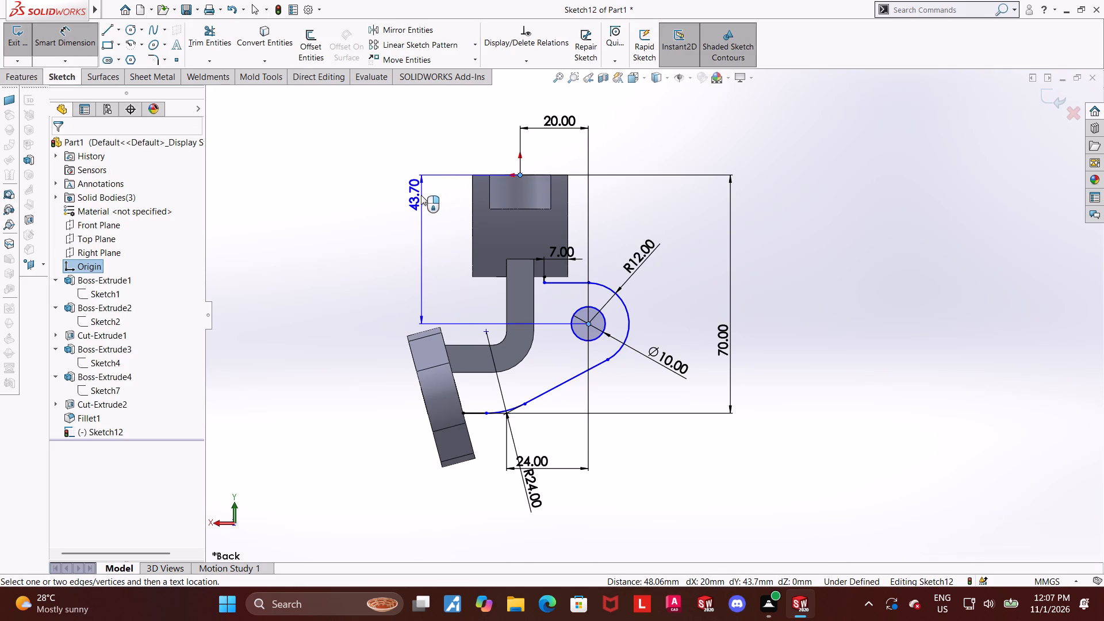
click(421, 195)
text(38)
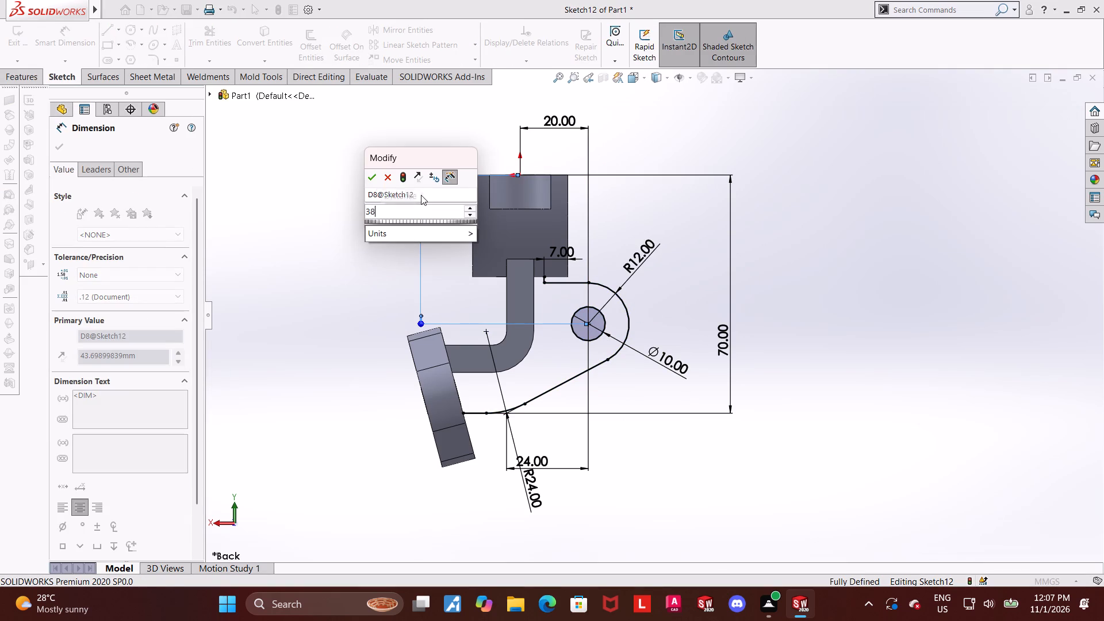
key(Return)
key(Escape)
click(898, 310)
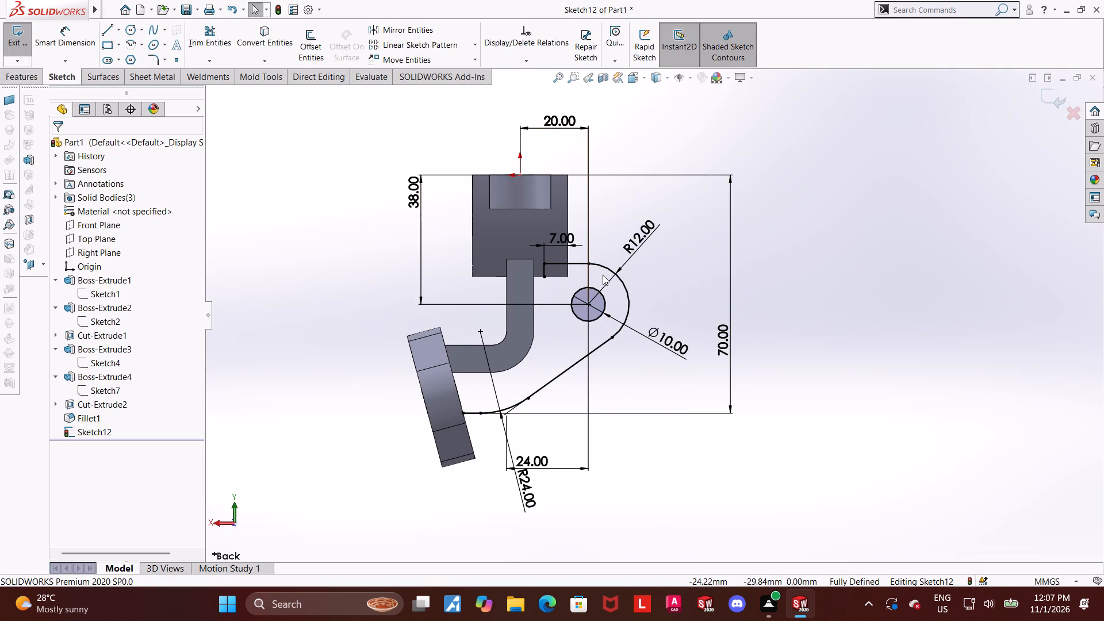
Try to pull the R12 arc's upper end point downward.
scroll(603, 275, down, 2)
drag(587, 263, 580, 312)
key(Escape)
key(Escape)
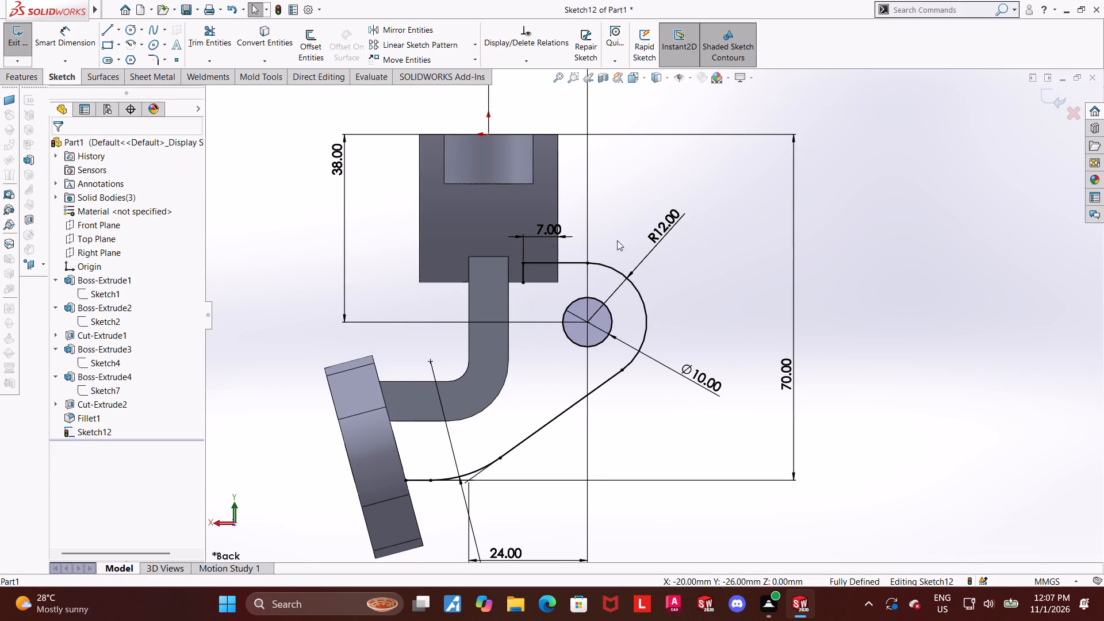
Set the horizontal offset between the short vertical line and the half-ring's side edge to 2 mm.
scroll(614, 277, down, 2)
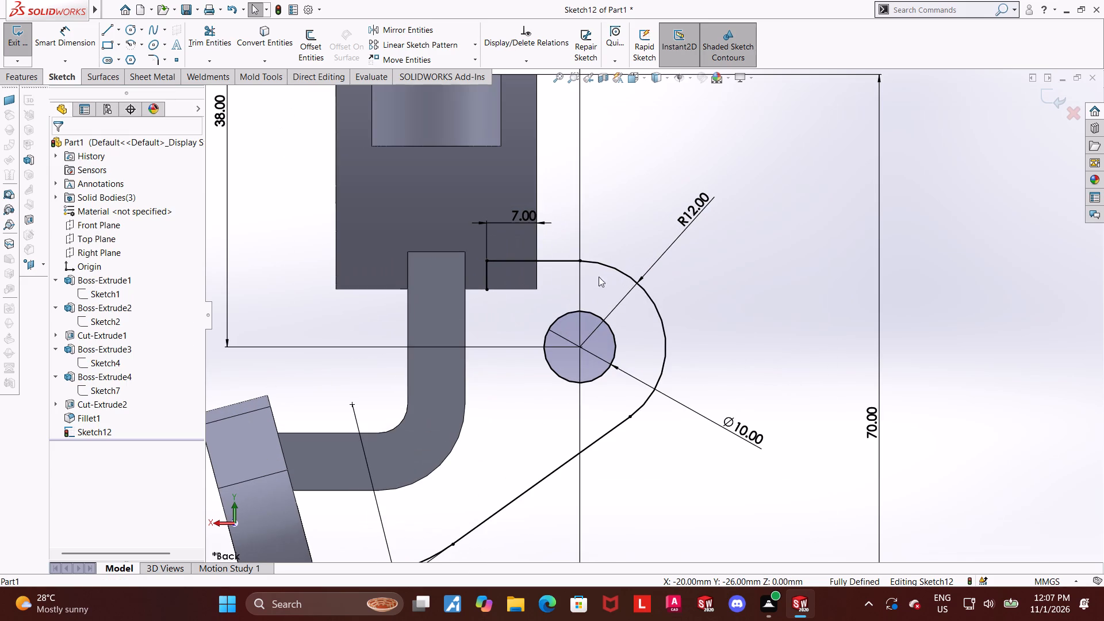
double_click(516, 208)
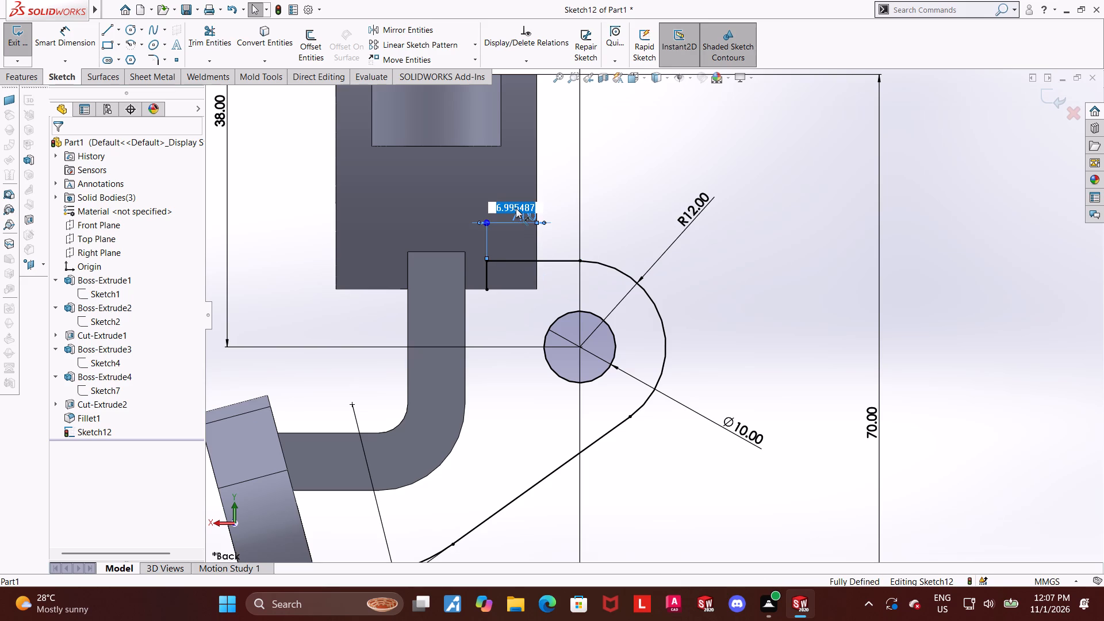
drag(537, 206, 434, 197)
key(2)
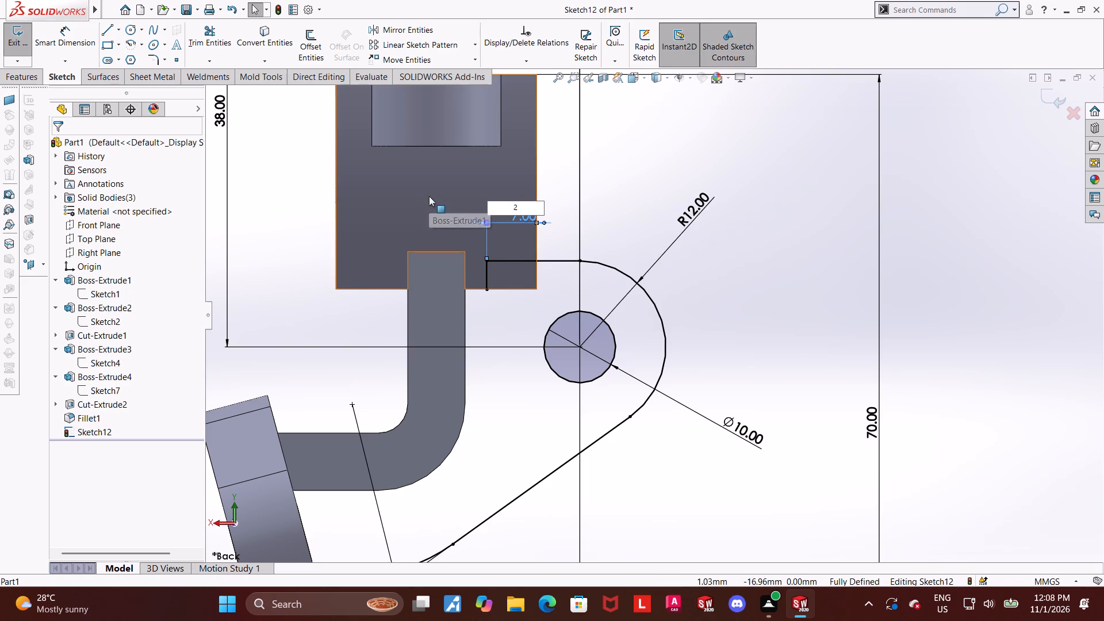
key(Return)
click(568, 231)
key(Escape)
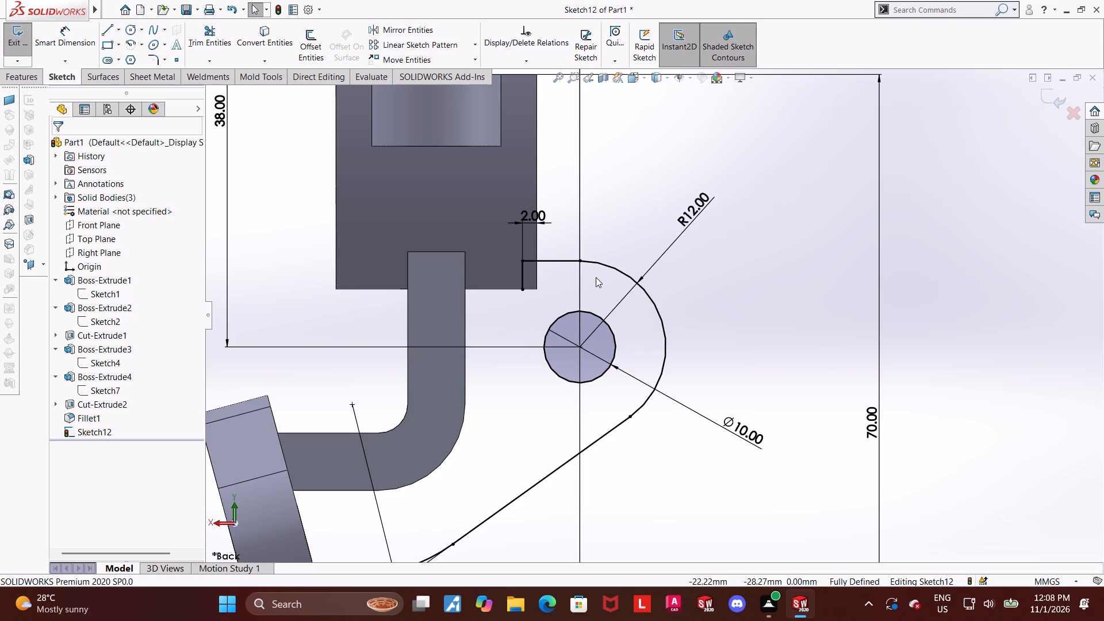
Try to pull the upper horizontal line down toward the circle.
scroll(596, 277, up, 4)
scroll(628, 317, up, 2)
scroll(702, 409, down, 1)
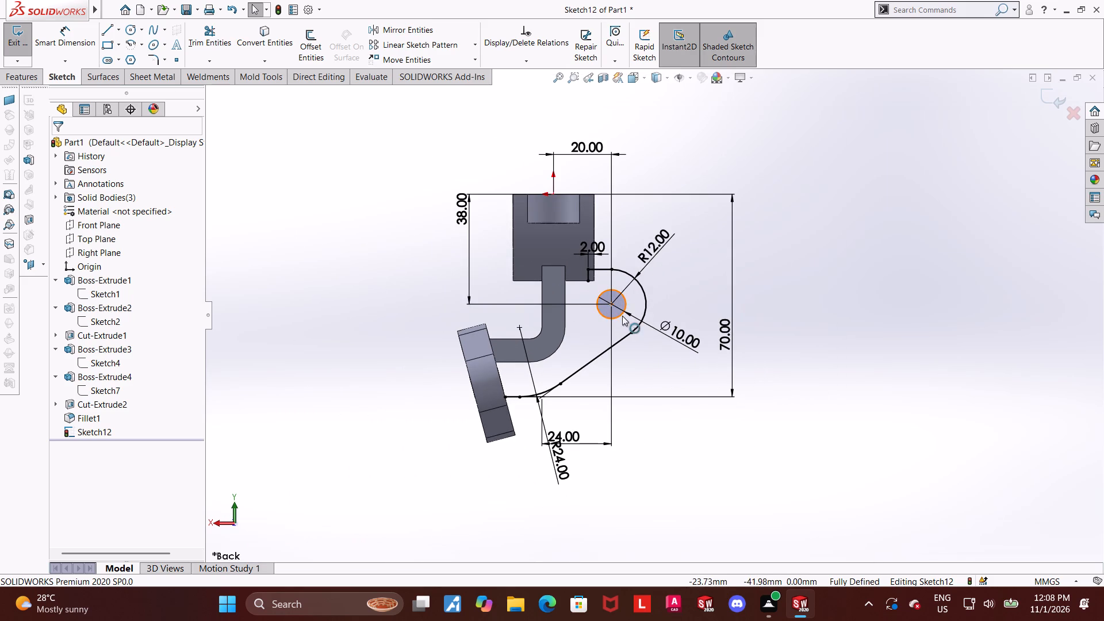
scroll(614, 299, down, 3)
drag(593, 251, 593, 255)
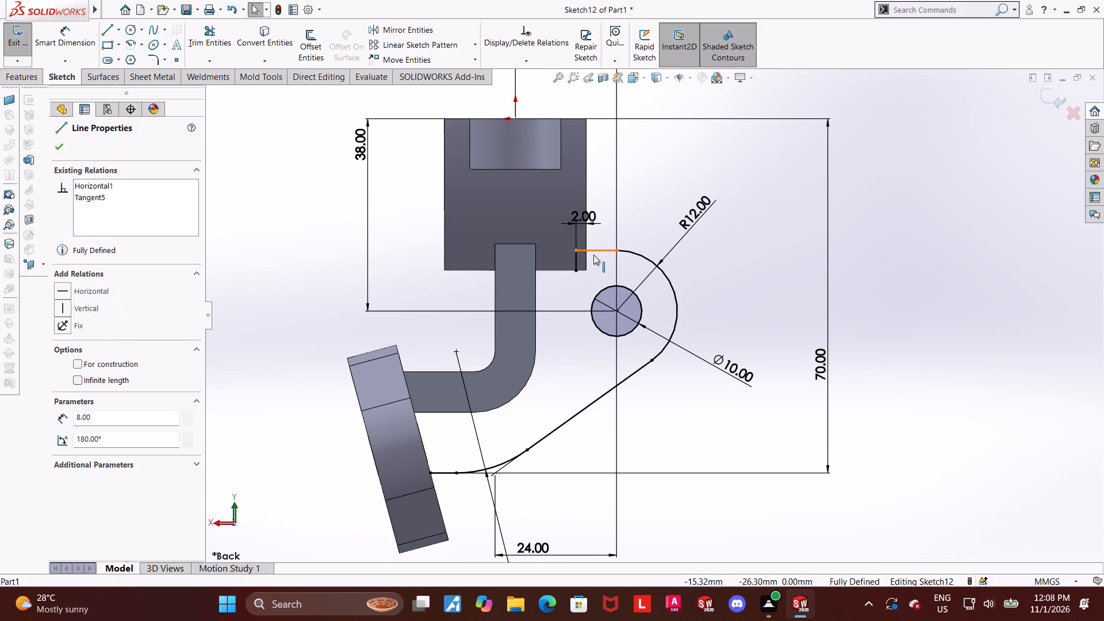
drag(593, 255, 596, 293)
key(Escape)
Trim away the short vertical line and the upper horizontal line beside the half-ring.
click(212, 32)
scroll(649, 206, down, 3)
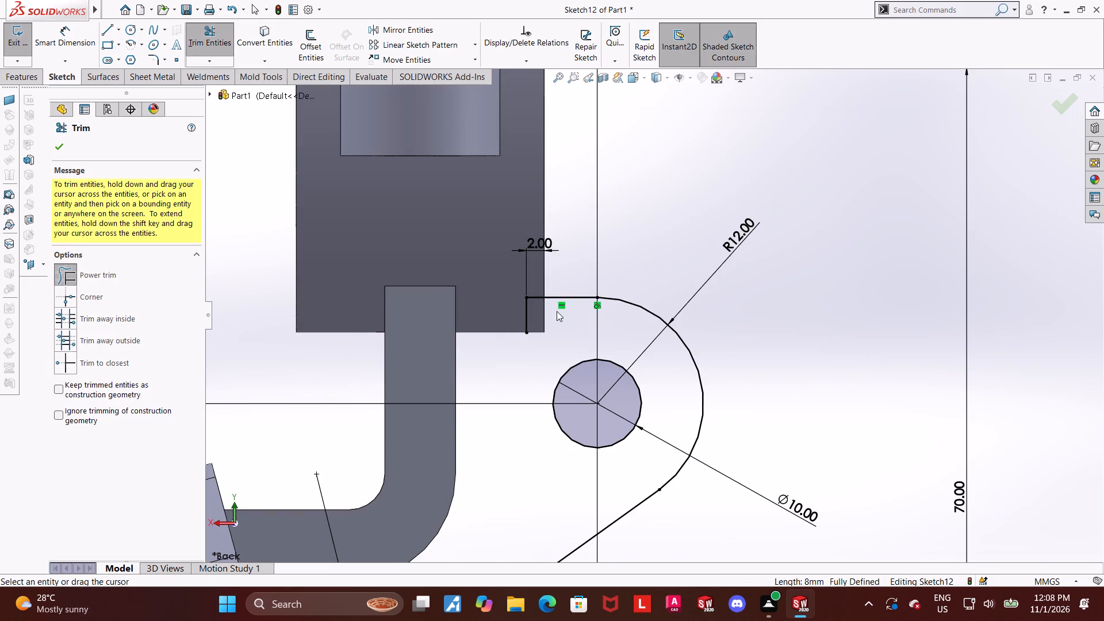
drag(549, 312, 515, 314)
drag(565, 283, 563, 317)
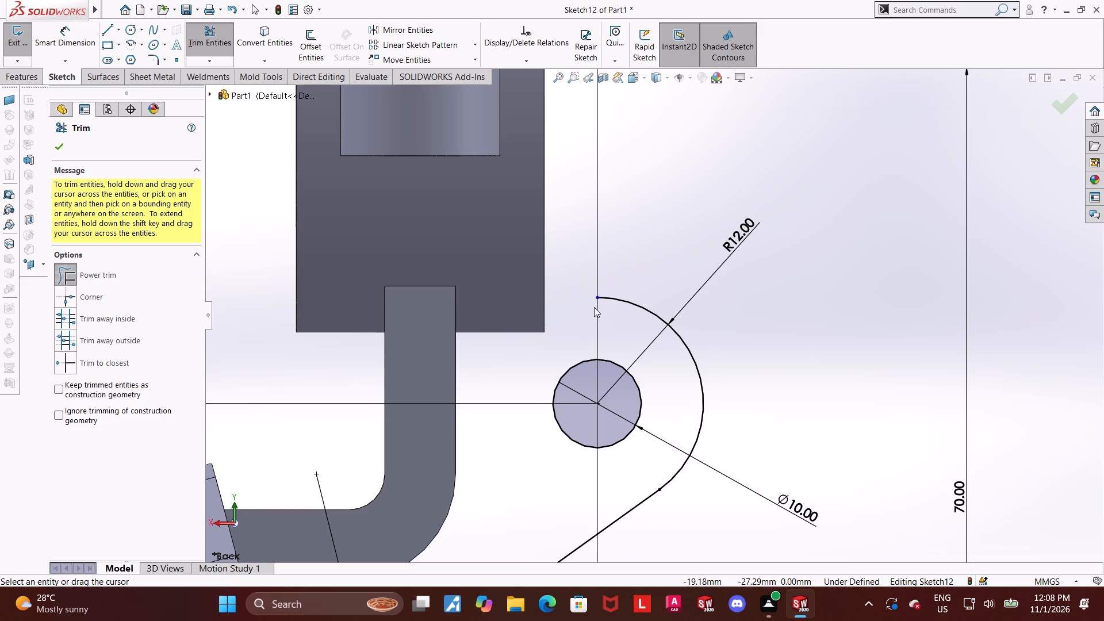
scroll(594, 307, up, 2)
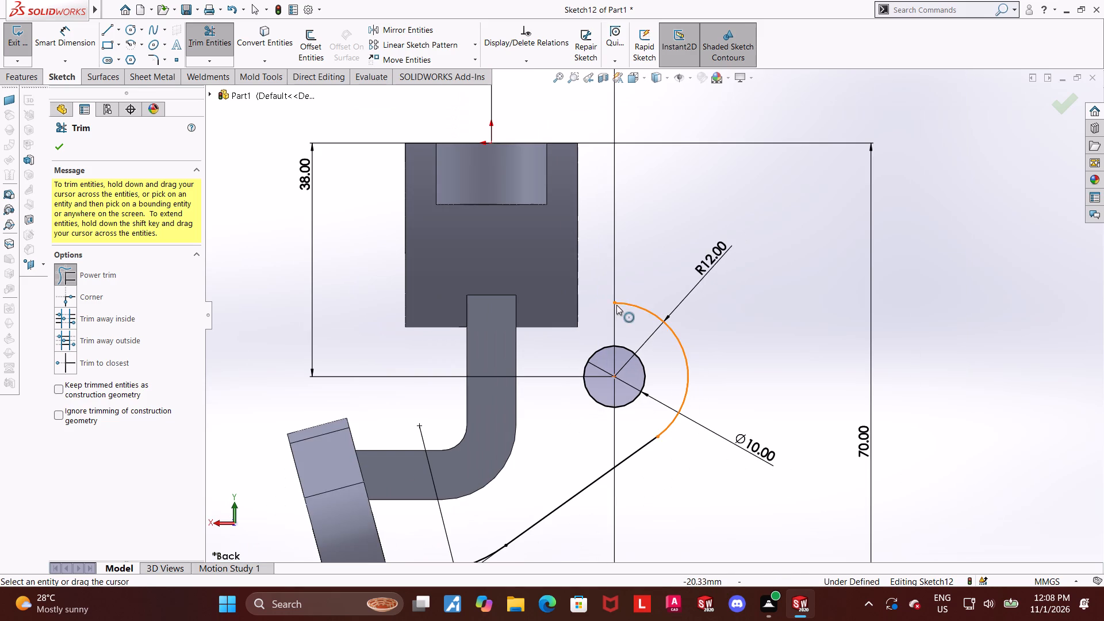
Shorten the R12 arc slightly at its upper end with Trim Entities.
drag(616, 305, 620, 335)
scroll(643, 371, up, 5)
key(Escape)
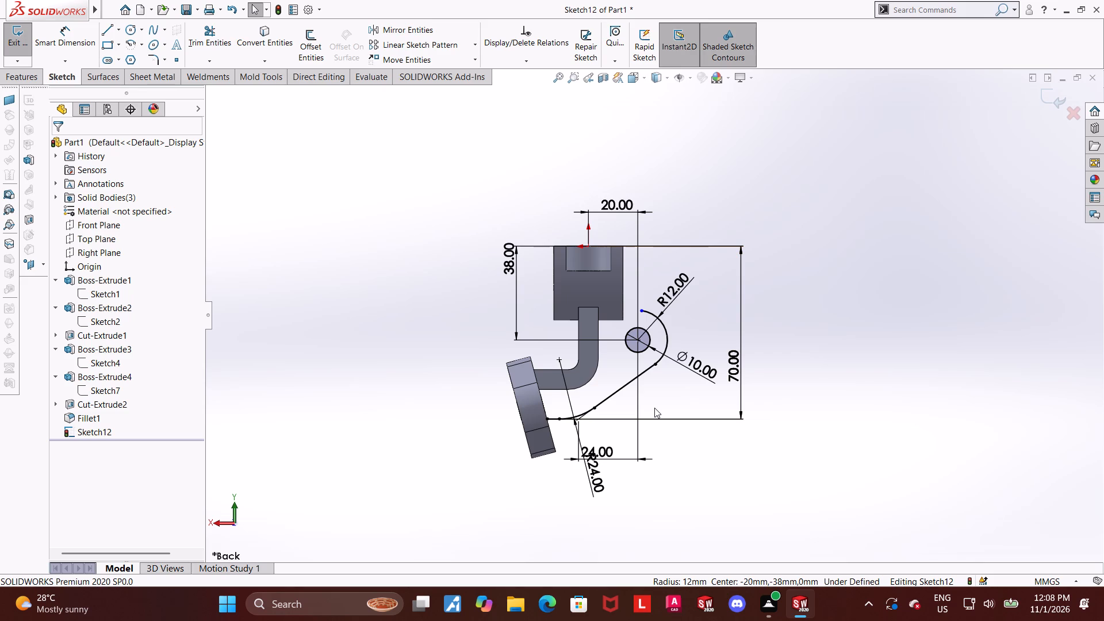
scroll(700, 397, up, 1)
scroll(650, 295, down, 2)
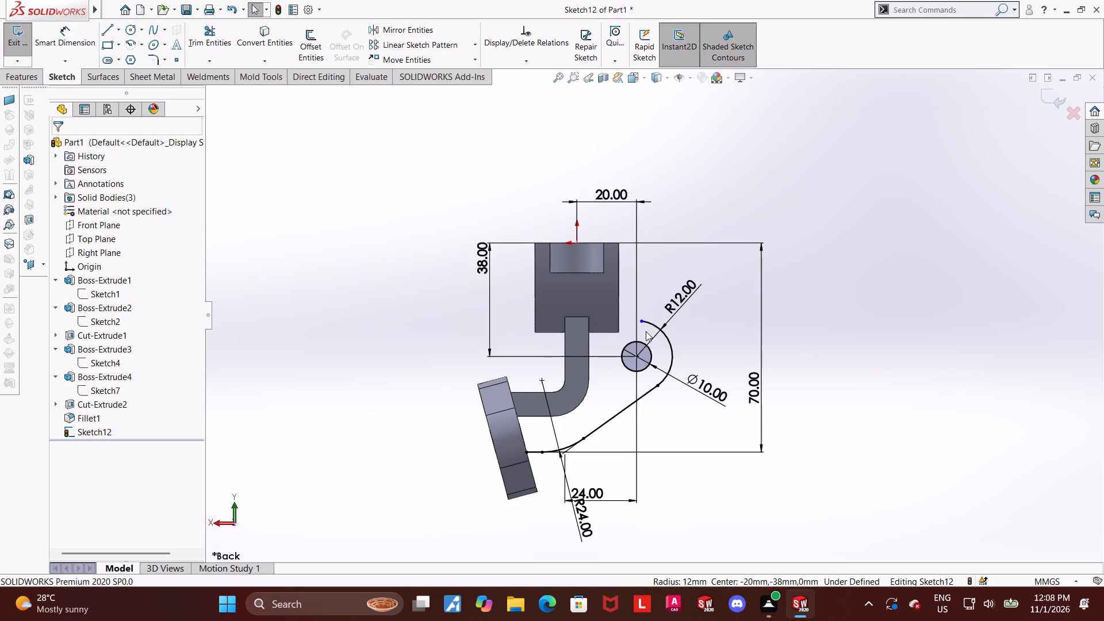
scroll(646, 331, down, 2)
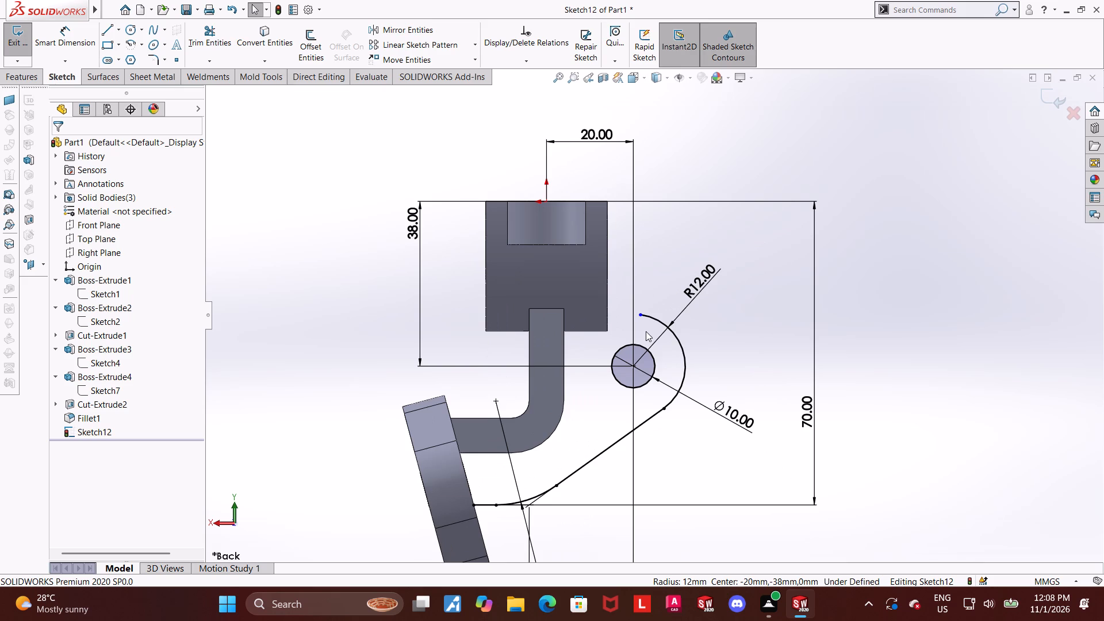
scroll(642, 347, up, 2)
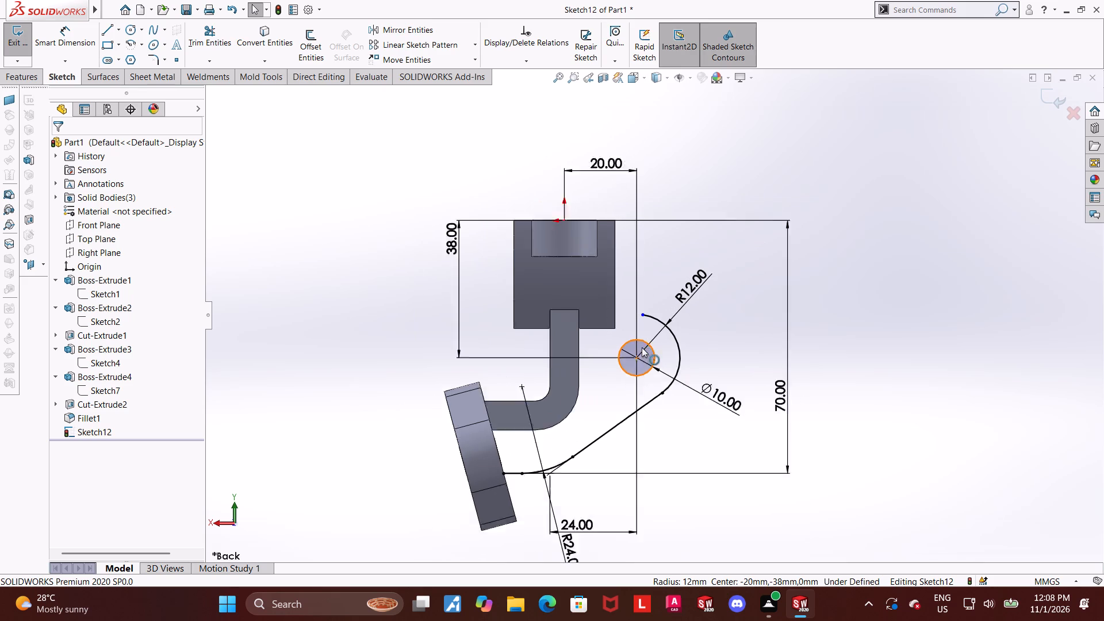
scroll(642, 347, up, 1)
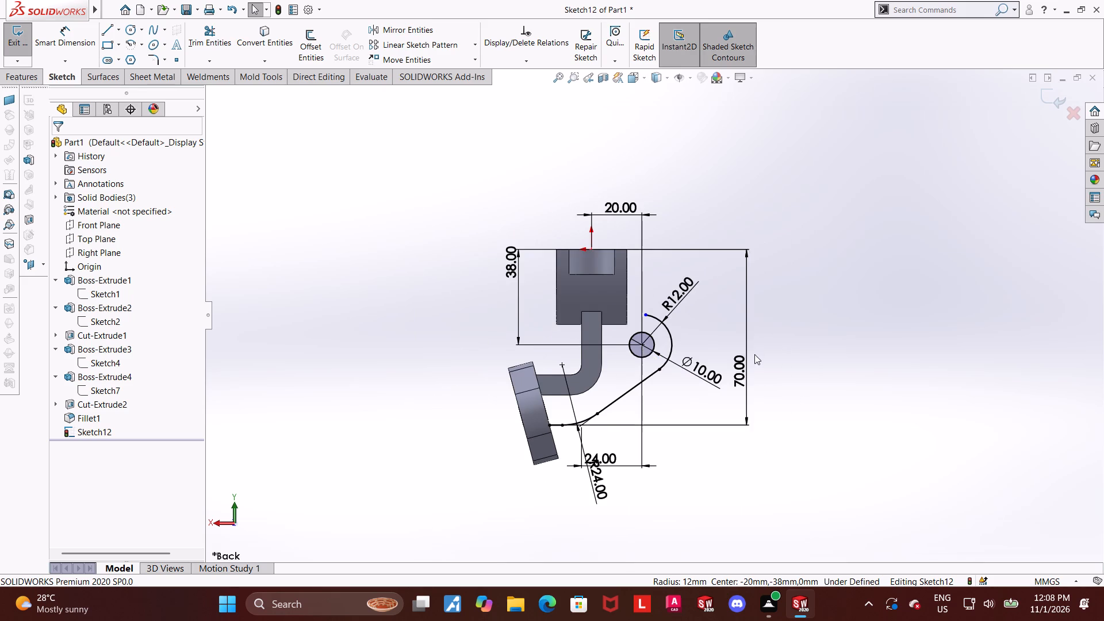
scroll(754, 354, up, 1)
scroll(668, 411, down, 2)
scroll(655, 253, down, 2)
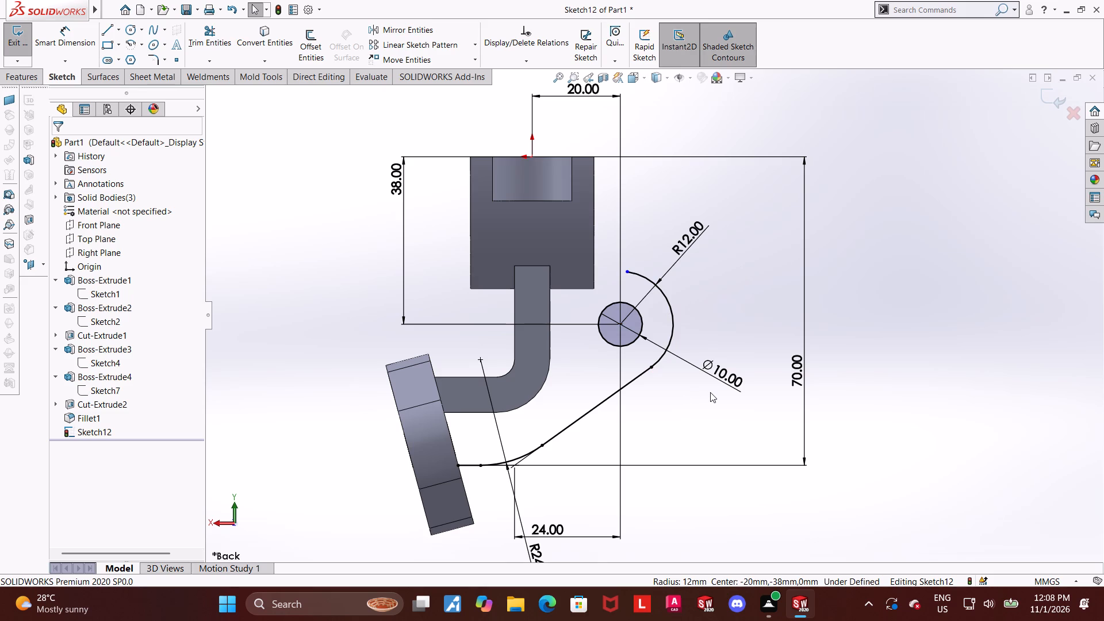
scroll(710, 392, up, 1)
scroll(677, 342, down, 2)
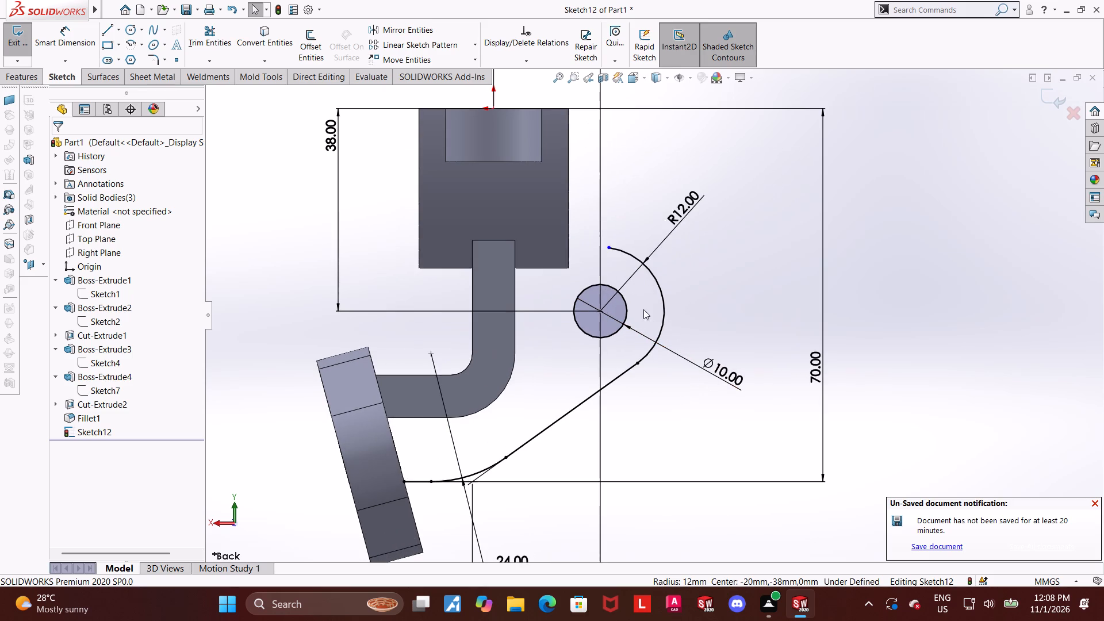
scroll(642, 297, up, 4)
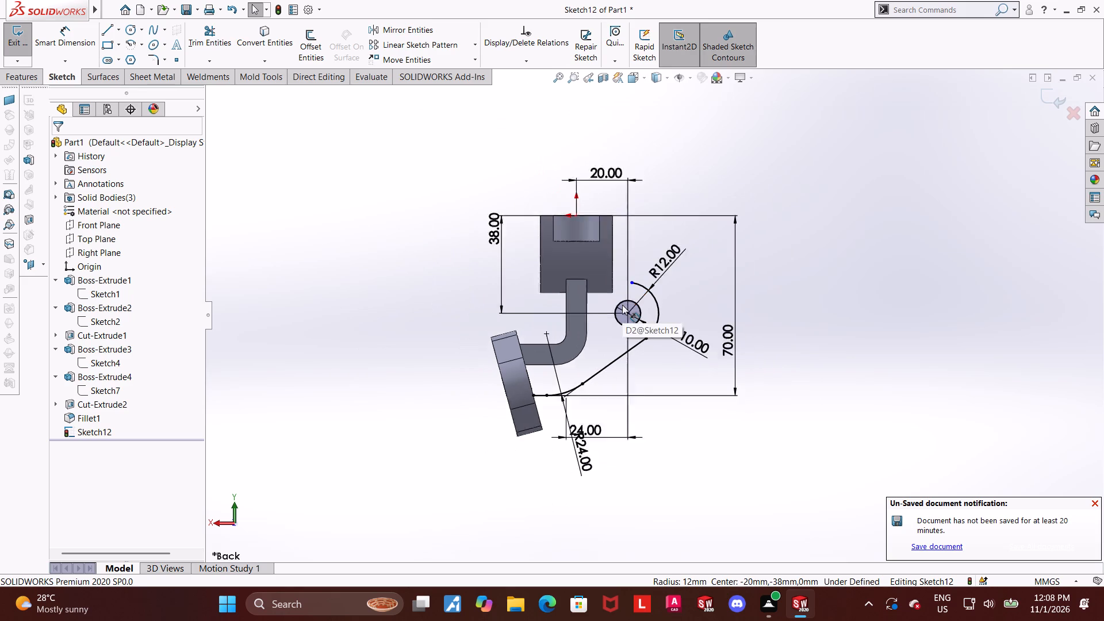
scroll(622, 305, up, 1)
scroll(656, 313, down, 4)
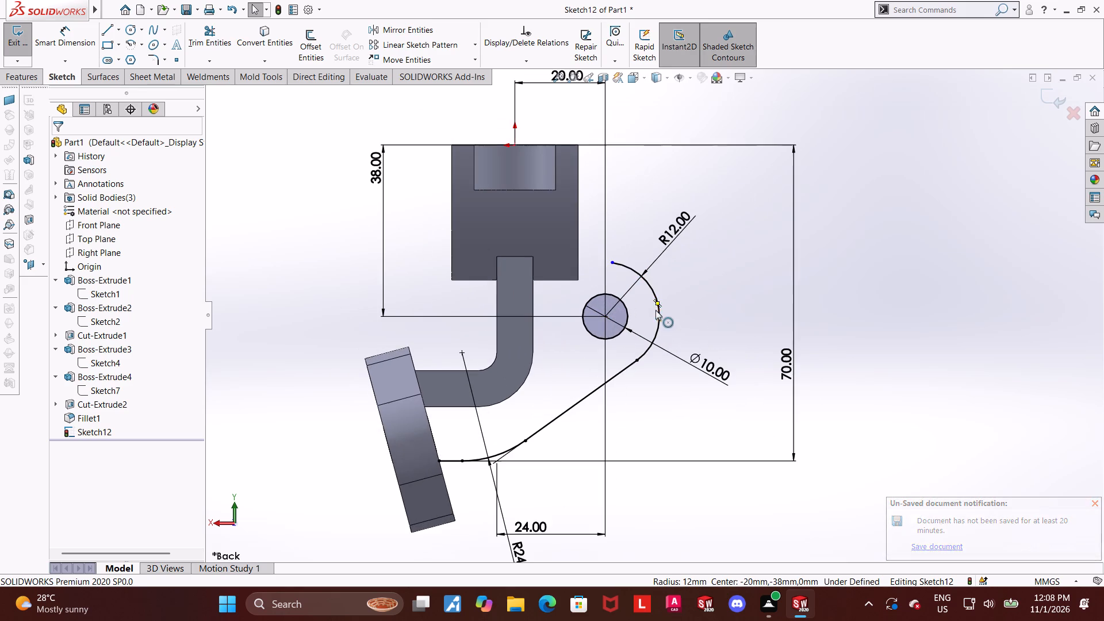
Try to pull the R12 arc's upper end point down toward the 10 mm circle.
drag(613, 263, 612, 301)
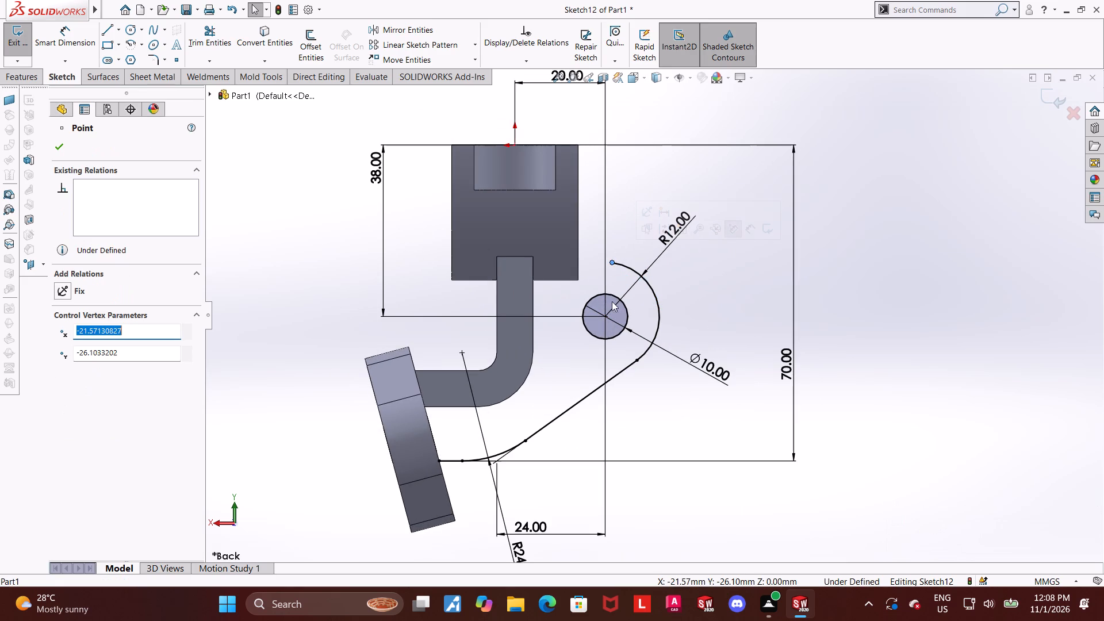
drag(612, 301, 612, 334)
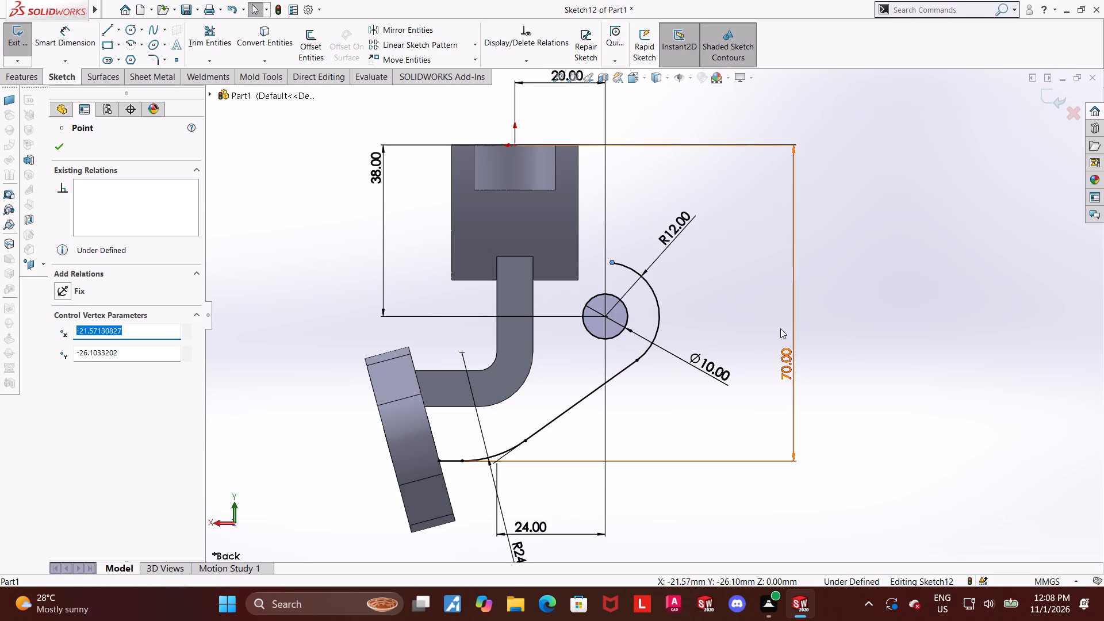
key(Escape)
Trim away the R12 arc around the 10 mm circle.
click(209, 41)
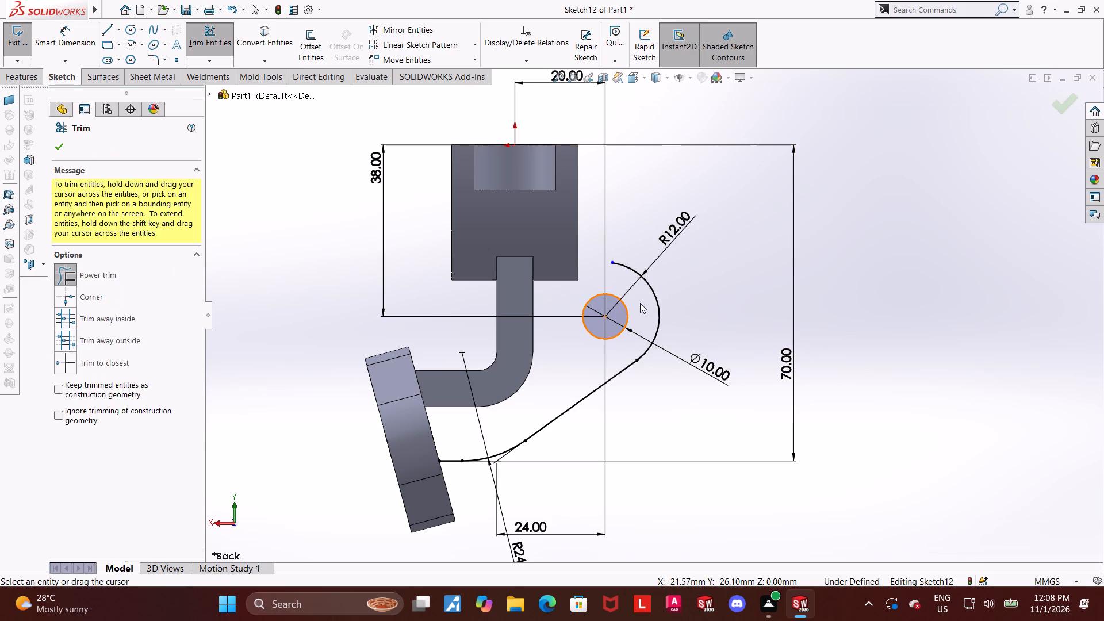
drag(643, 308, 679, 306)
key(Escape)
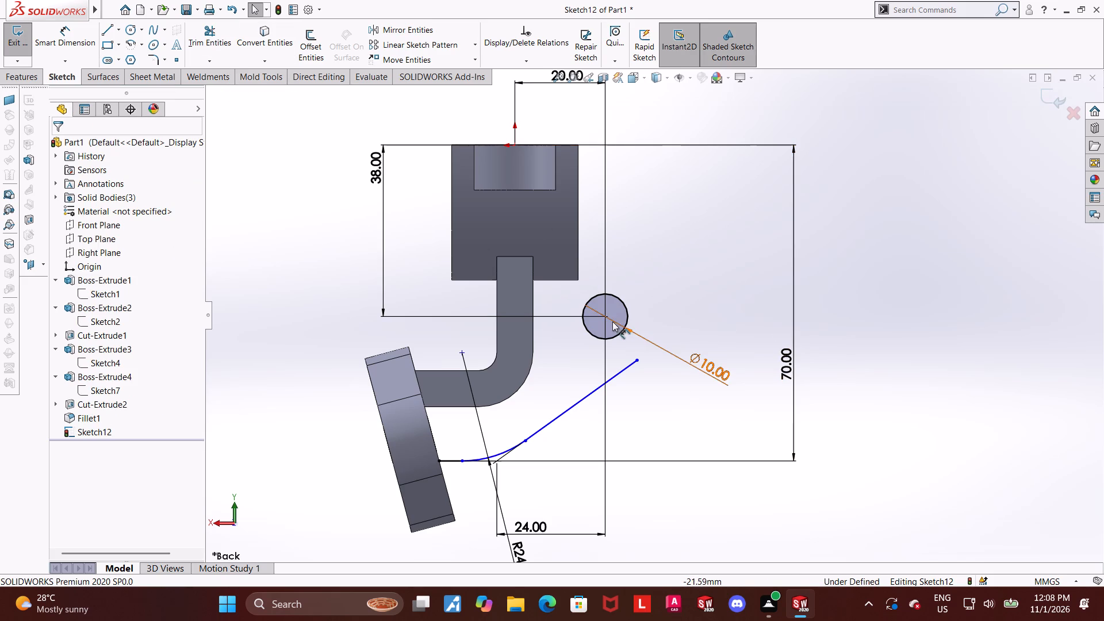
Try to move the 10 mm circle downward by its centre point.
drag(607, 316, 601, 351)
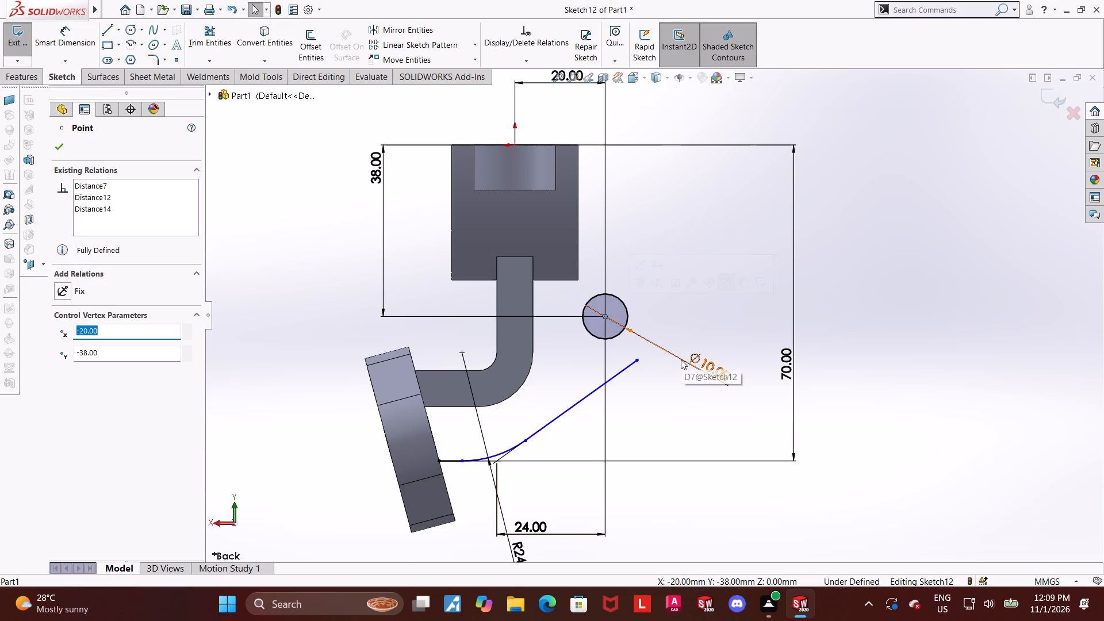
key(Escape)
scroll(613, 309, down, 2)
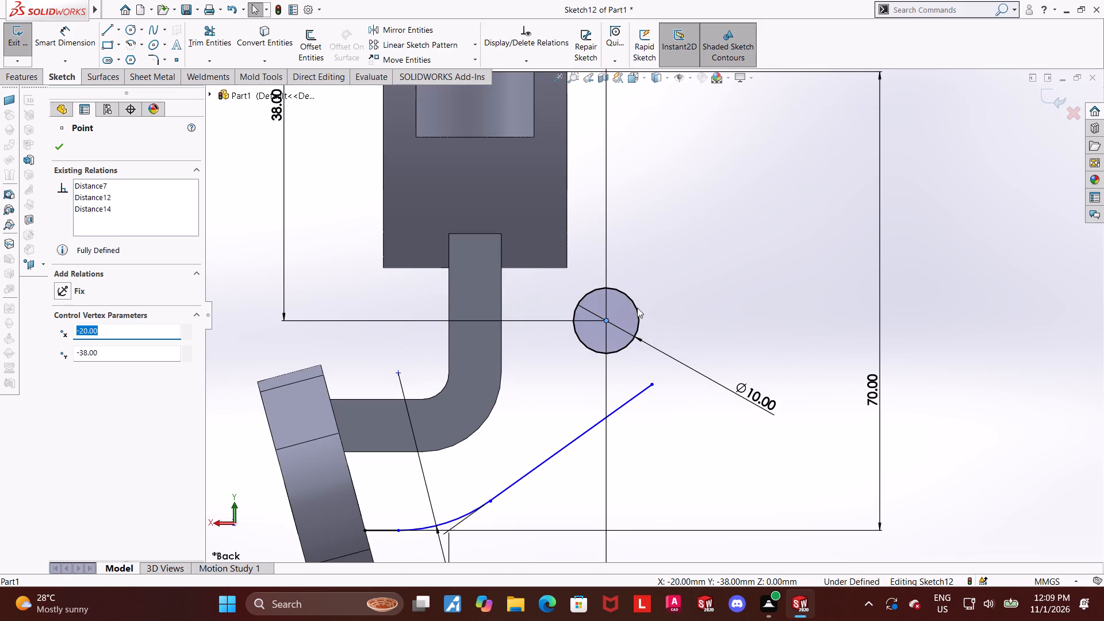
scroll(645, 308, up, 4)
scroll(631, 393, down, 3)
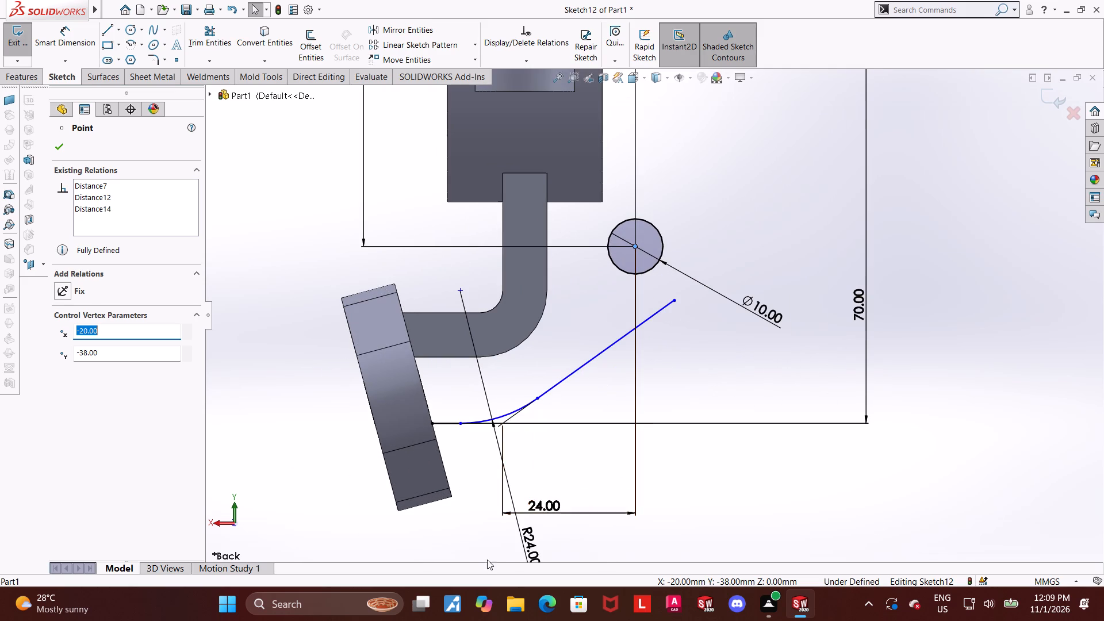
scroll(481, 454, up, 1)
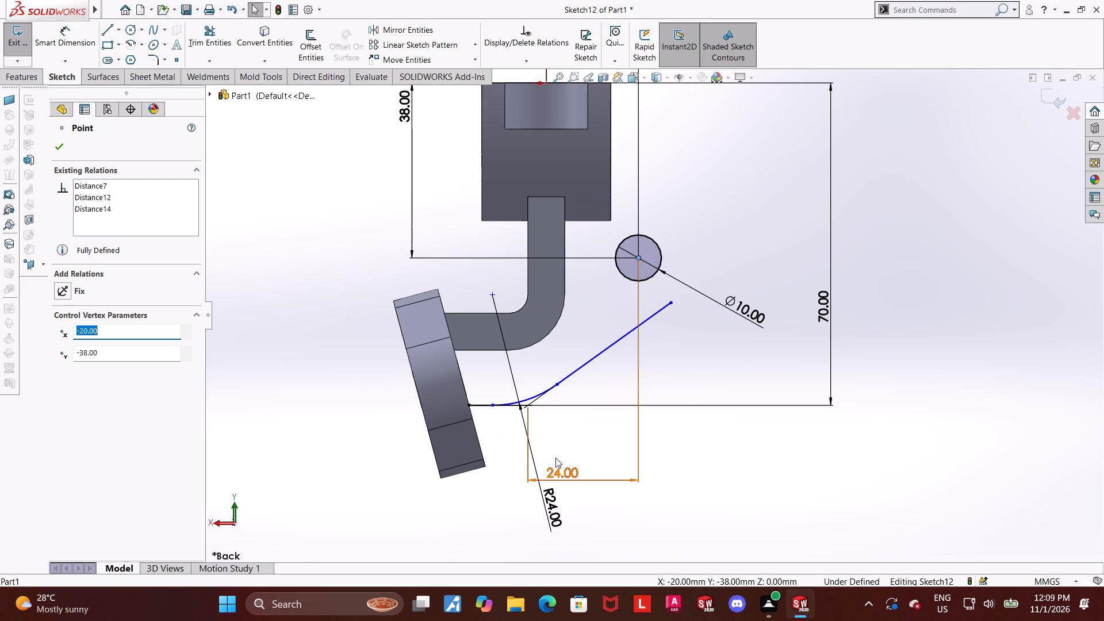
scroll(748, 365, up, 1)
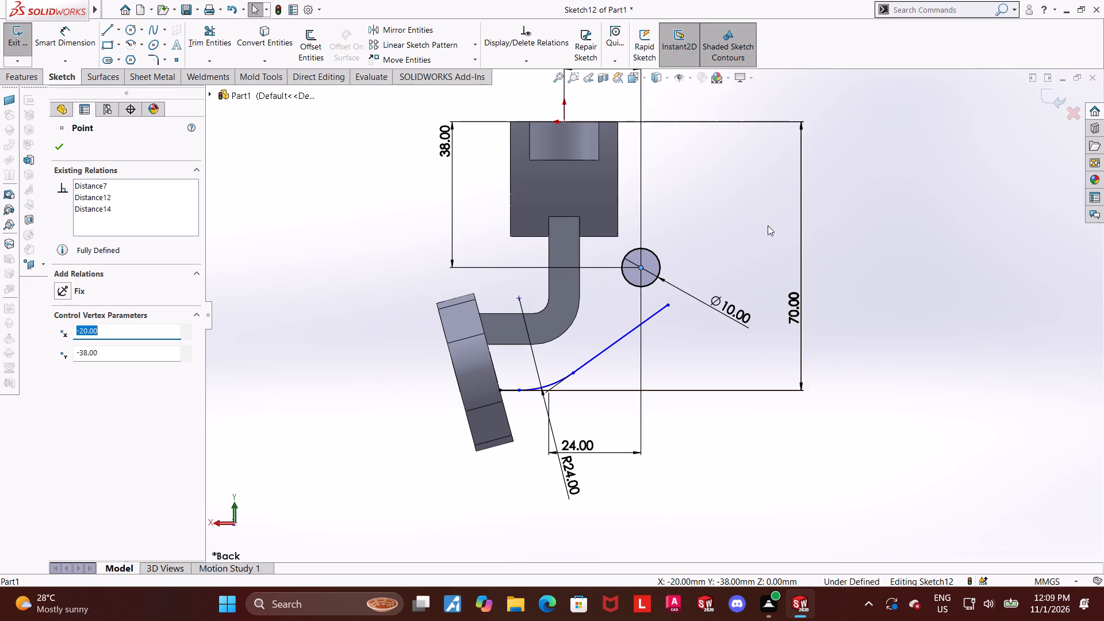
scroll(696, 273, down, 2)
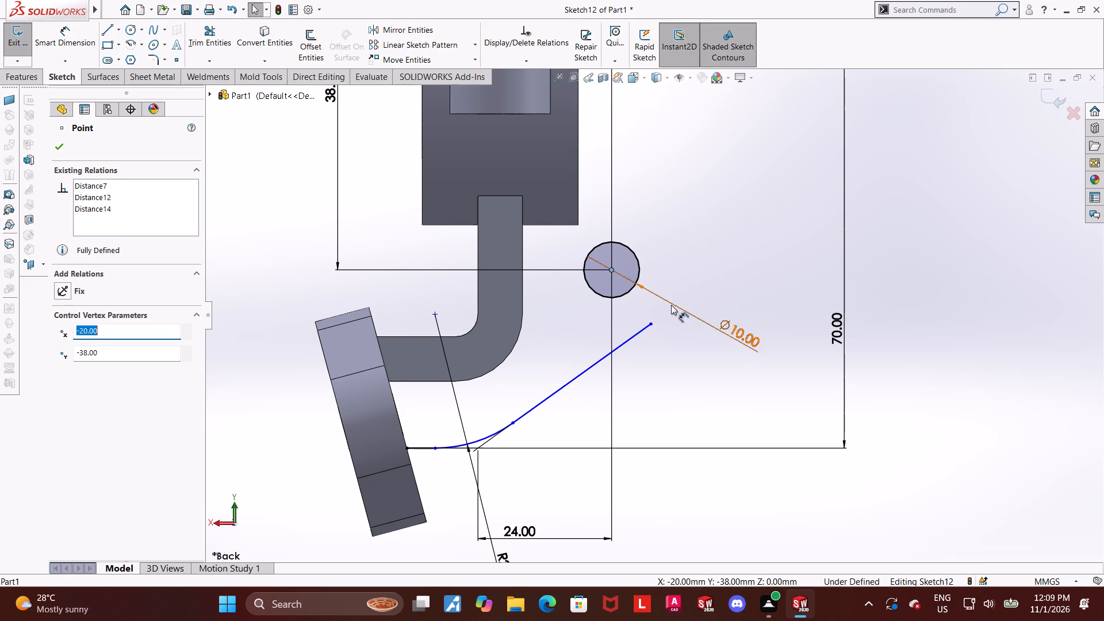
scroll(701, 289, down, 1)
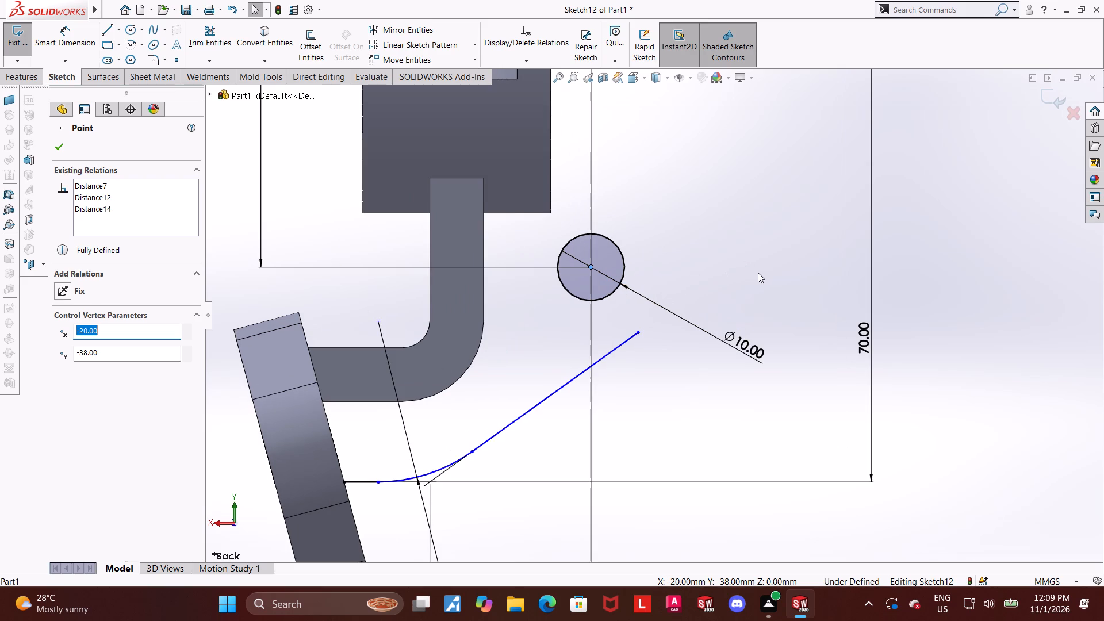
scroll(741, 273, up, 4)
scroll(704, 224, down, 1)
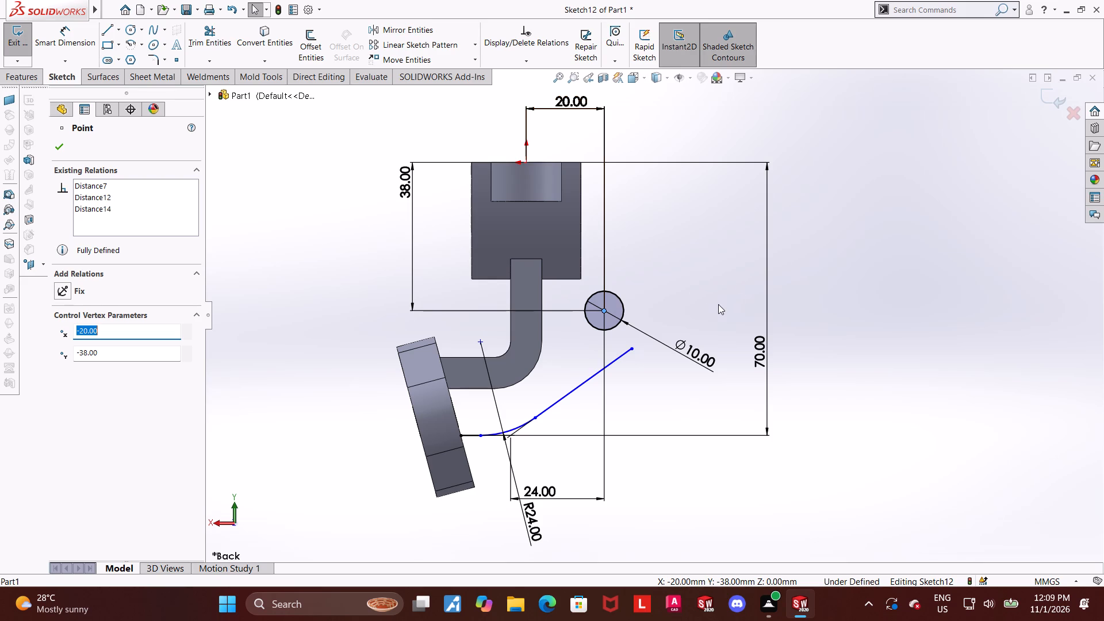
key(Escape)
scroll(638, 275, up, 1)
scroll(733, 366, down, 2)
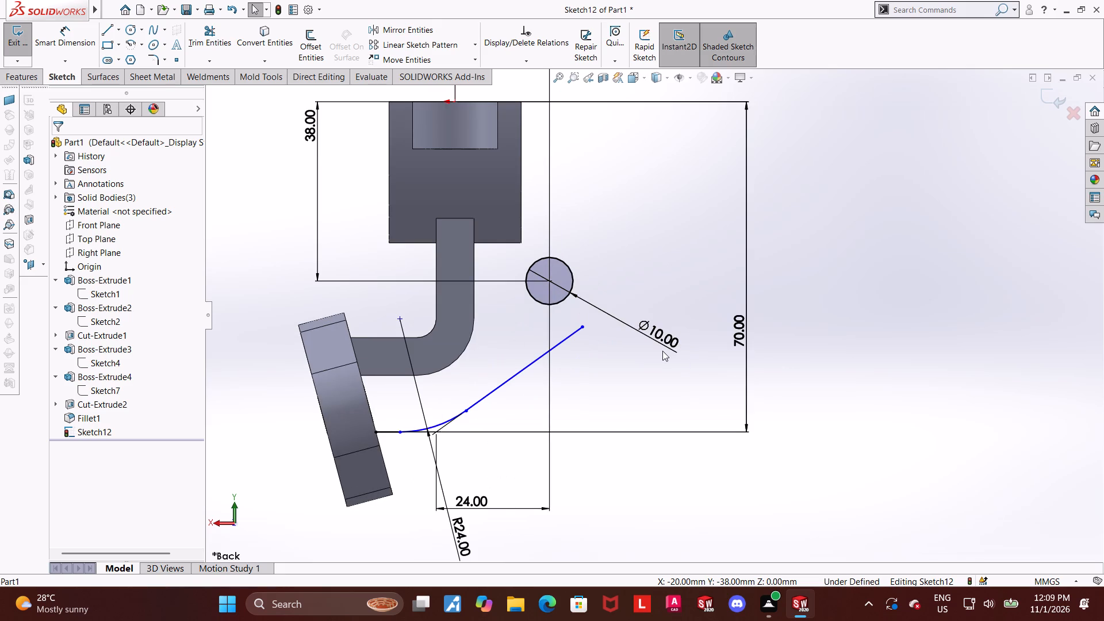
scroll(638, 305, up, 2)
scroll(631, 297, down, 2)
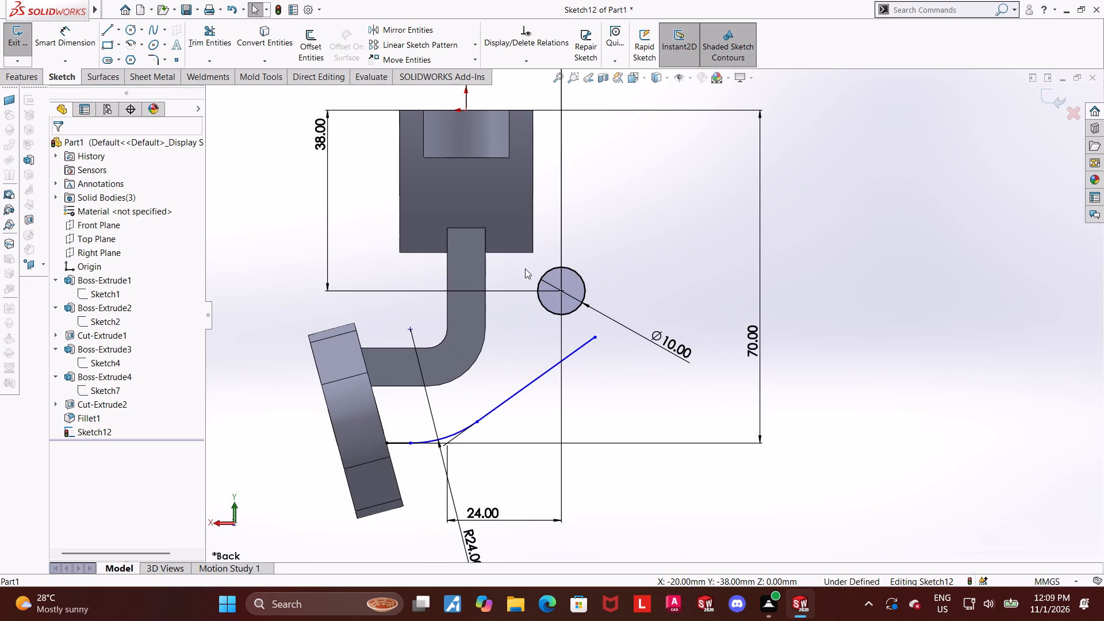
Sketch a short vertical line down from the half-ring's lower edge and a horizontal line about 8 mm long outward above the circle.
click(102, 32)
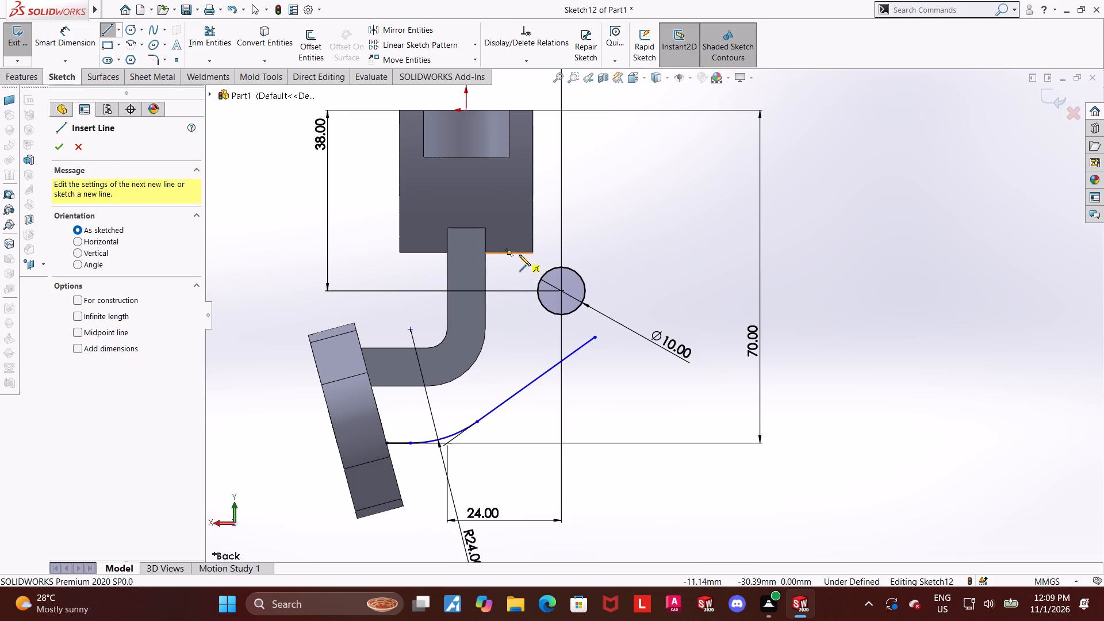
click(519, 264)
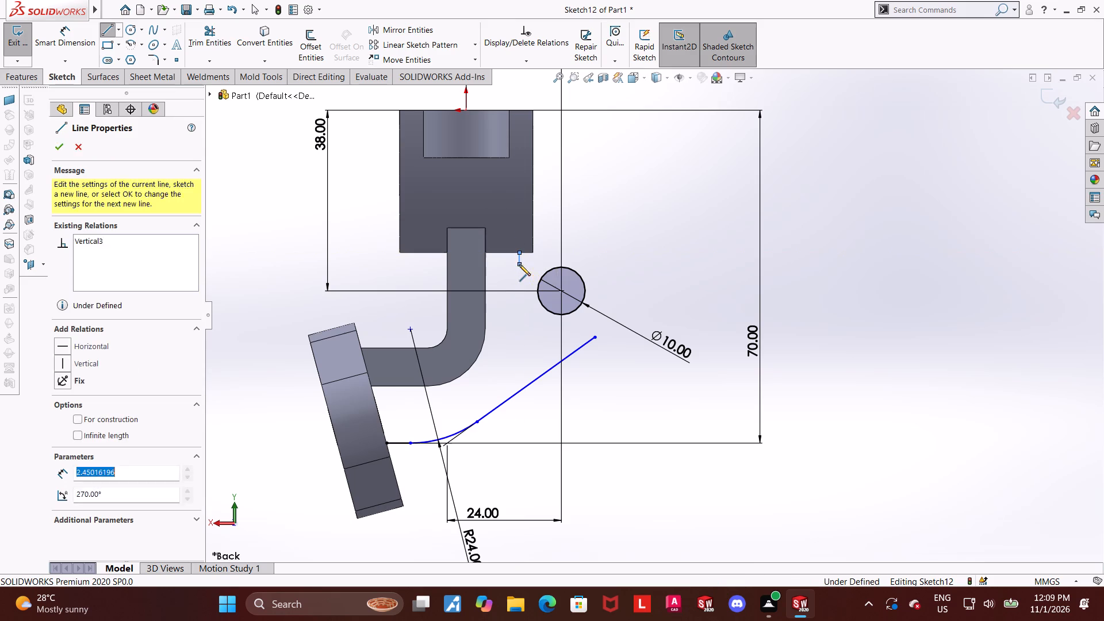
click(558, 262)
key(Escape)
Delete the 10 mm circle from the sketch.
click(588, 288)
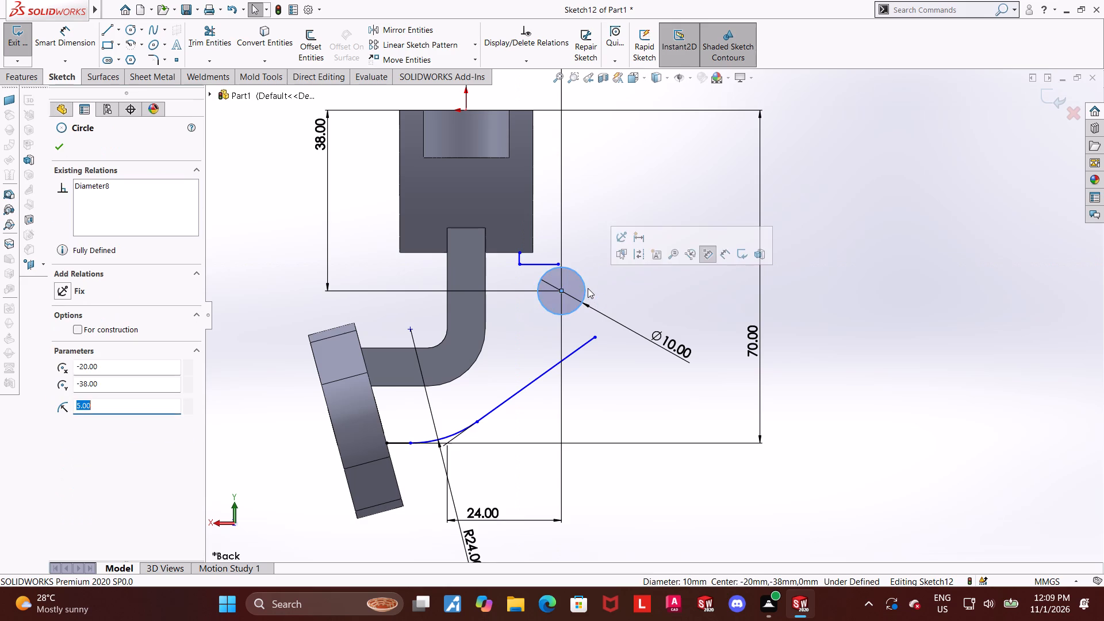
key(Delete)
click(490, 296)
key(Escape)
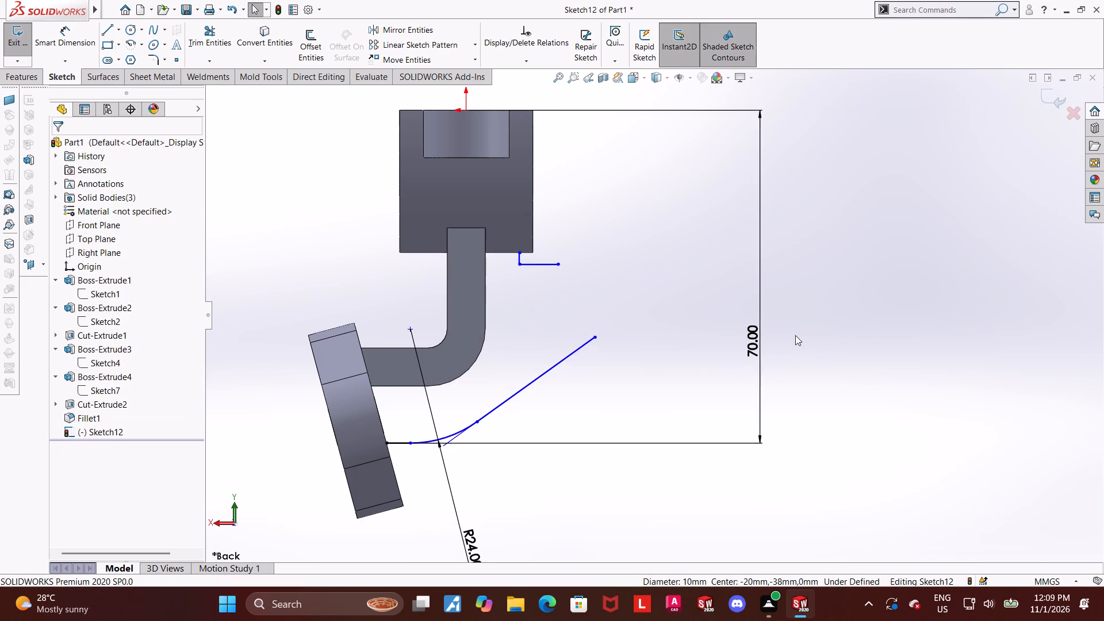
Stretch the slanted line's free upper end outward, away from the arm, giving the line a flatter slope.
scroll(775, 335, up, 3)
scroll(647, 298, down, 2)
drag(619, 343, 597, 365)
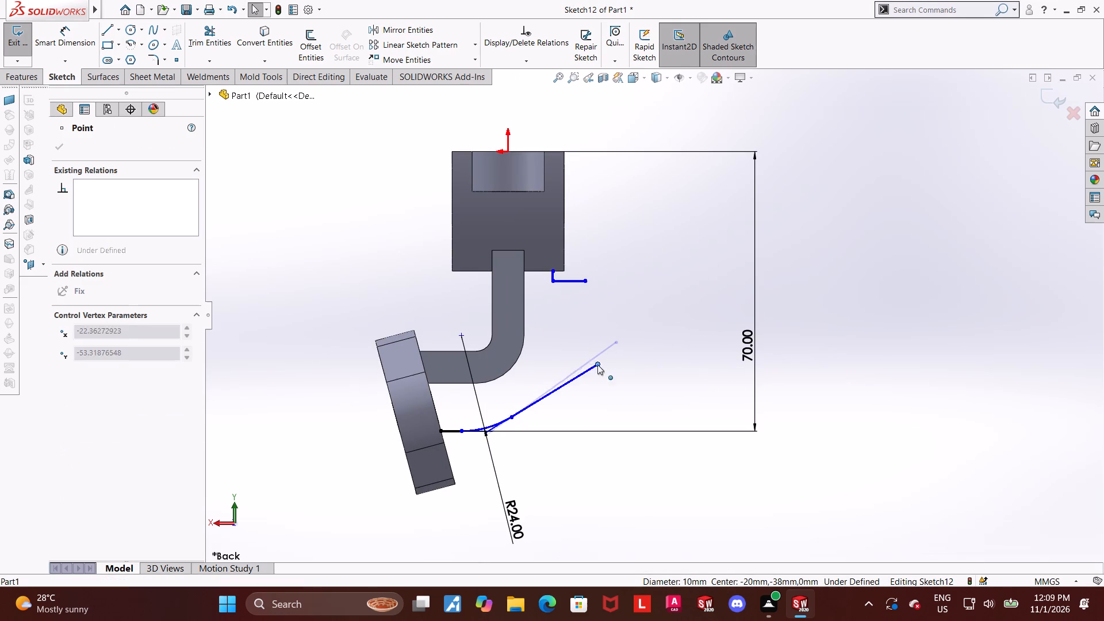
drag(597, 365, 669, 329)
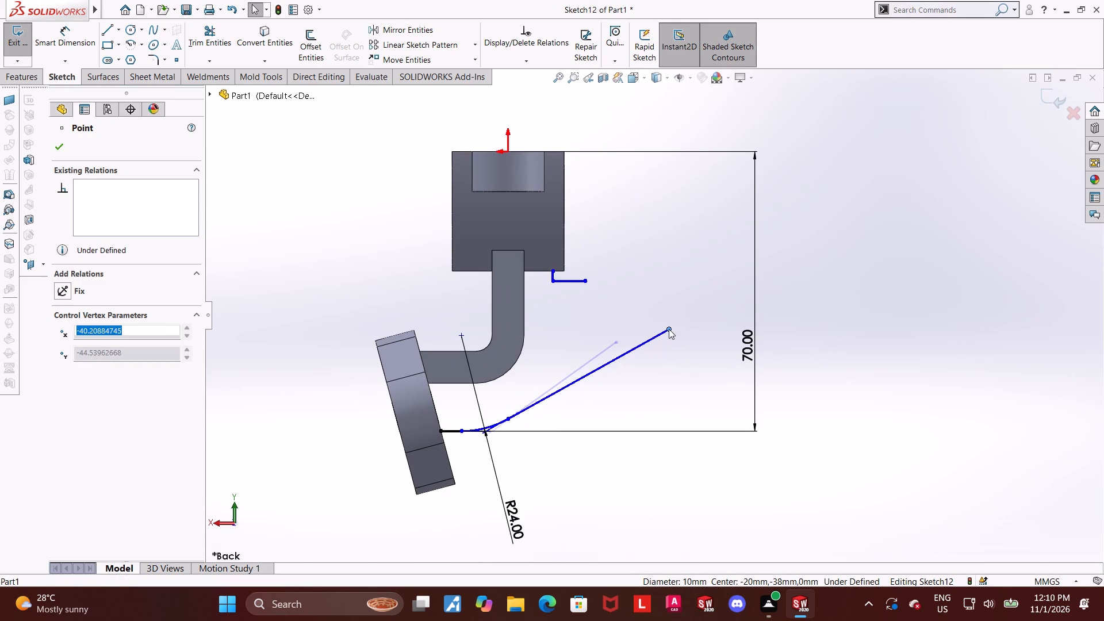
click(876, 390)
Delete the R24 dimension, its arc and the slanted line beside the flange.
right_click(513, 527)
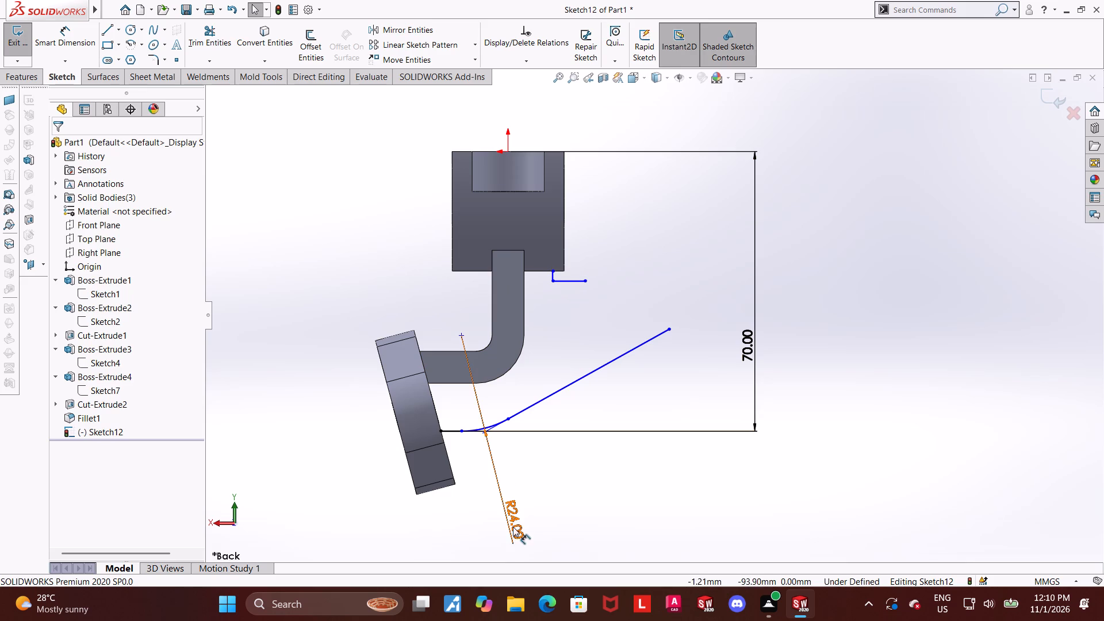
click(555, 459)
scroll(495, 434, down, 3)
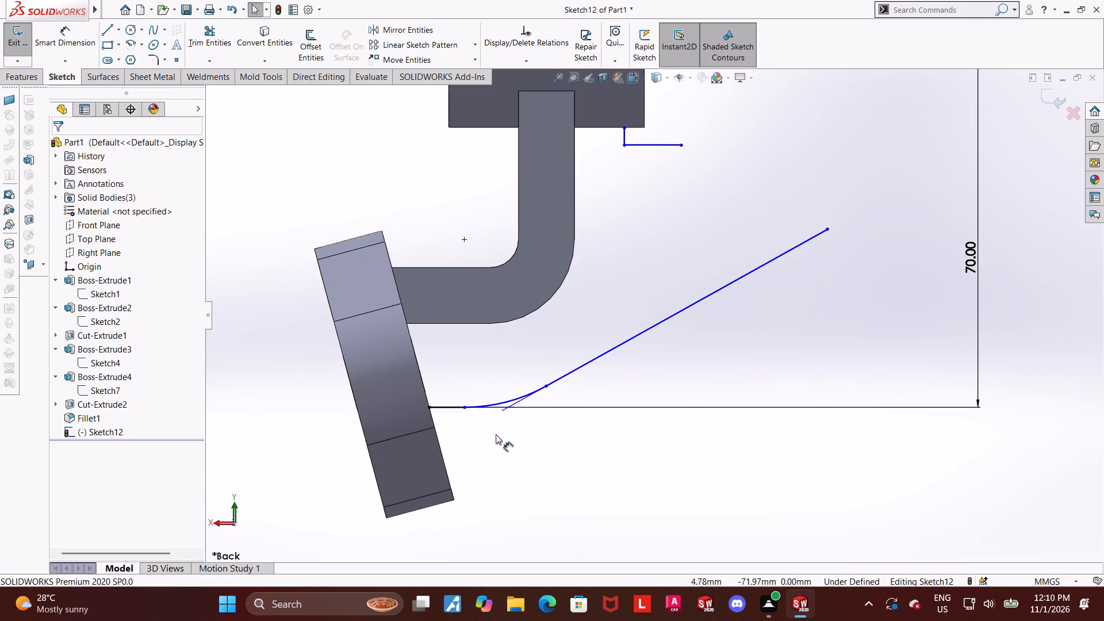
key(Escape)
click(521, 398)
key(Delete)
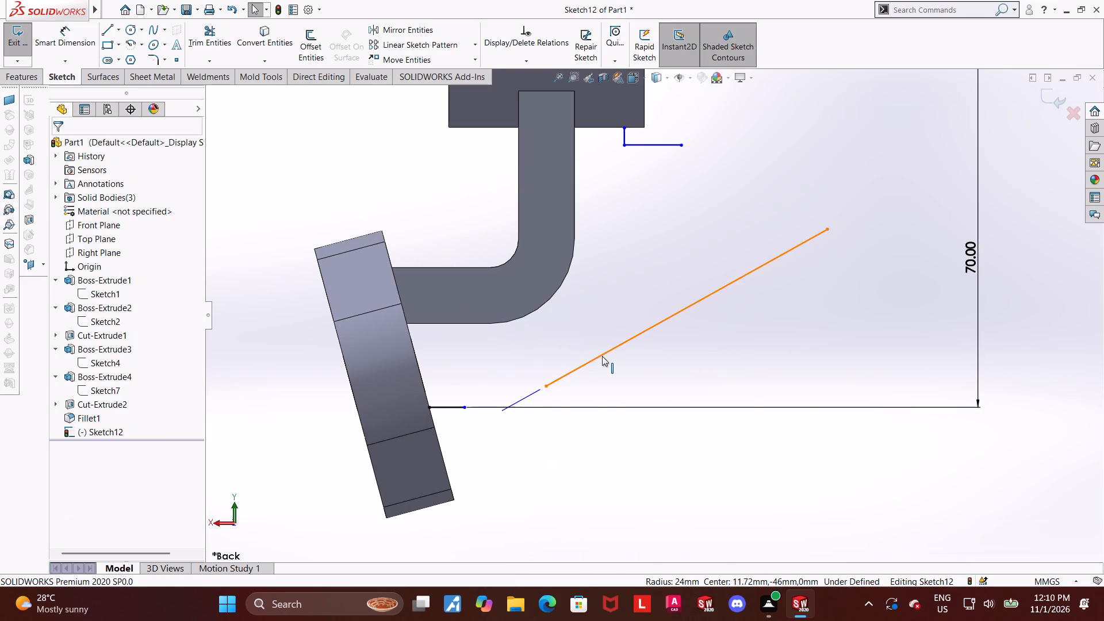
click(602, 355)
key(Delete)
Add a relation joining the free end of the short horizontal line at the flange to the leftover intersection point beside it.
click(507, 408)
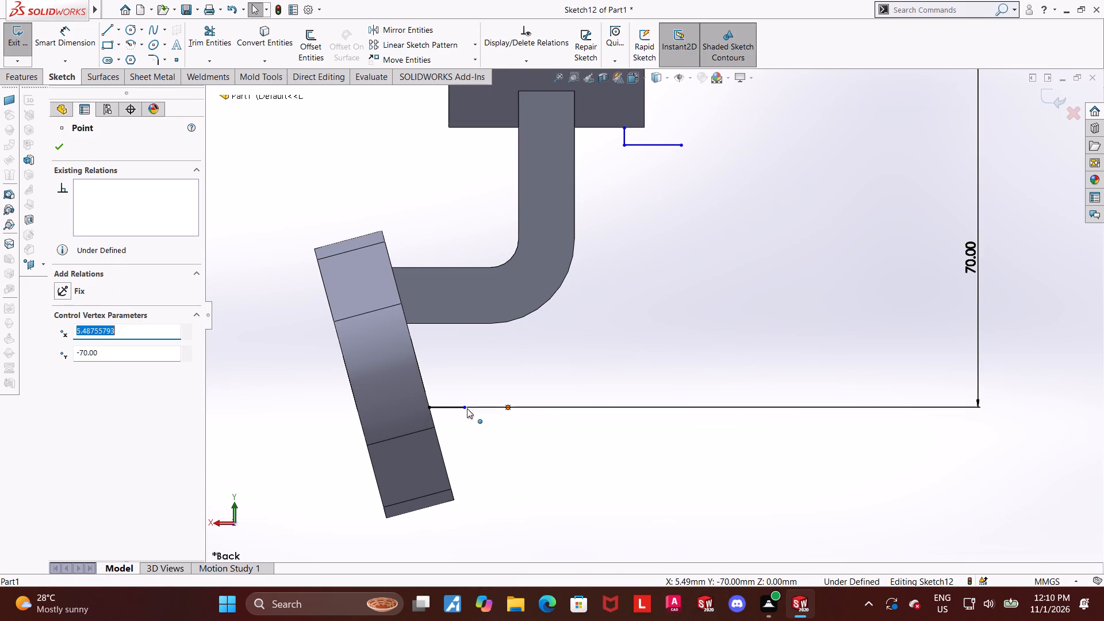
ctrl+click(467, 408)
click(55, 385)
click(717, 444)
scroll(714, 441, up, 5)
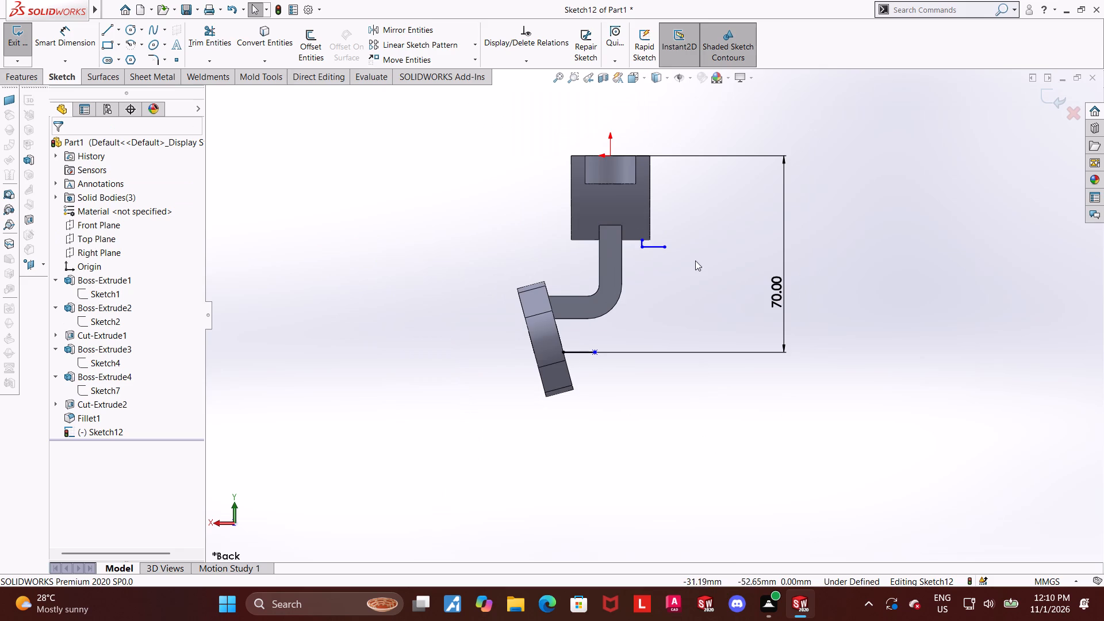
scroll(739, 257, down, 3)
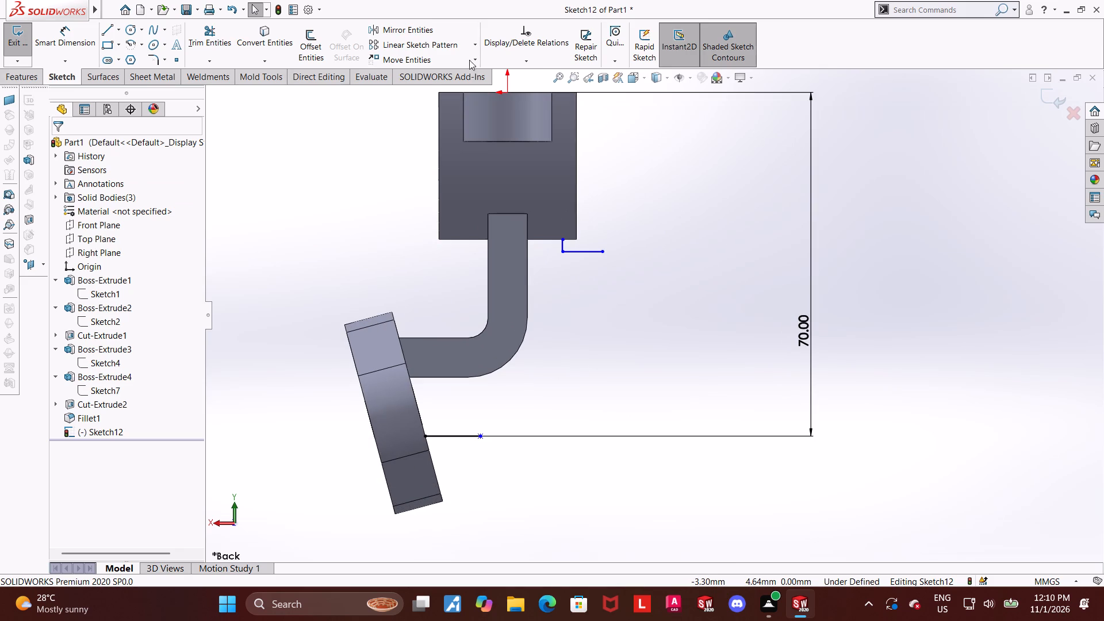
Sketch a 24 mm diameter circle in the open space beside the L-shaped arm, below the ring.
click(128, 31)
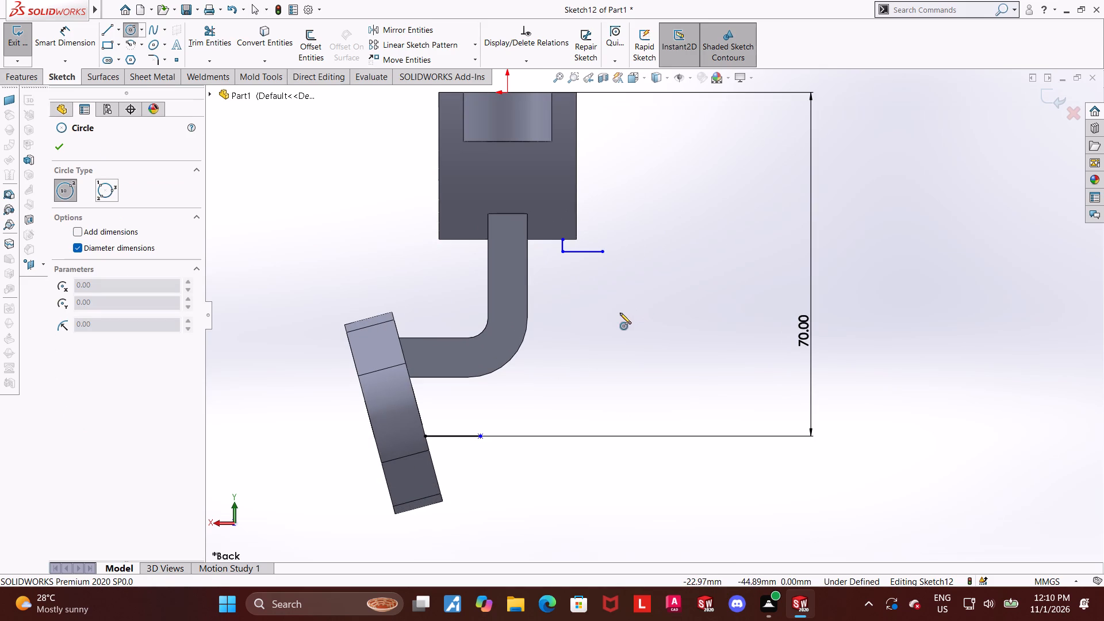
click(629, 309)
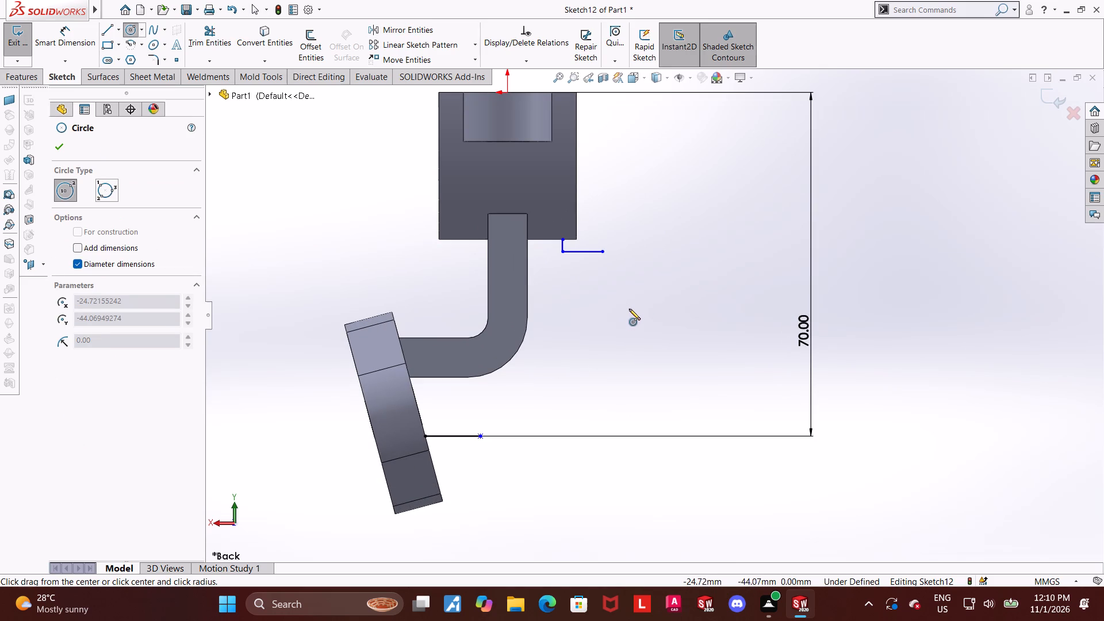
text(24)
key(Return)
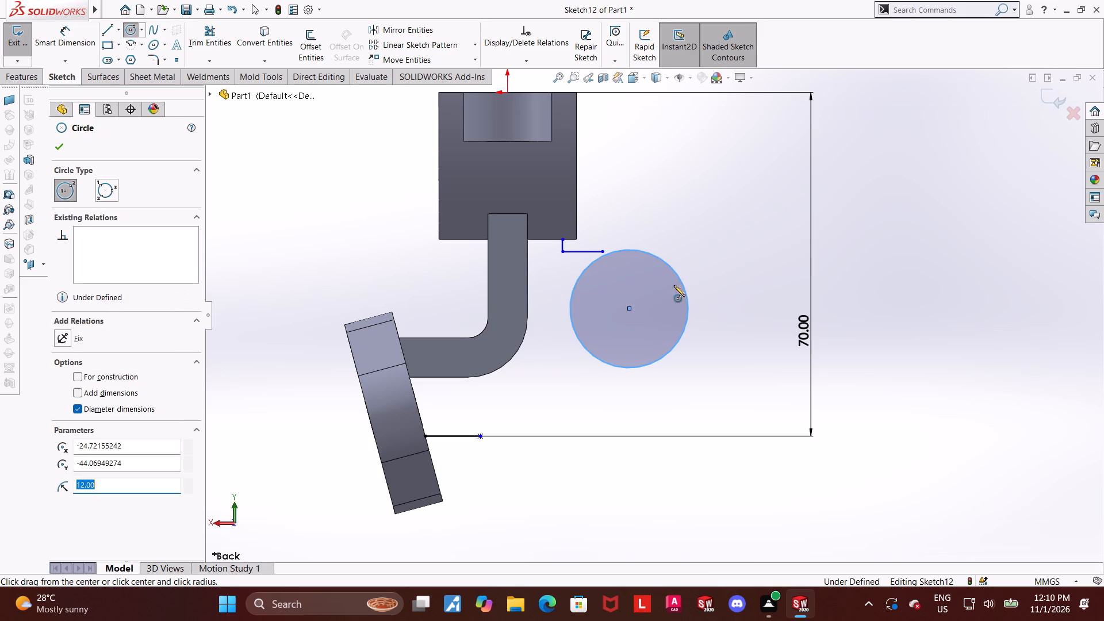
key(Escape)
click(1027, 339)
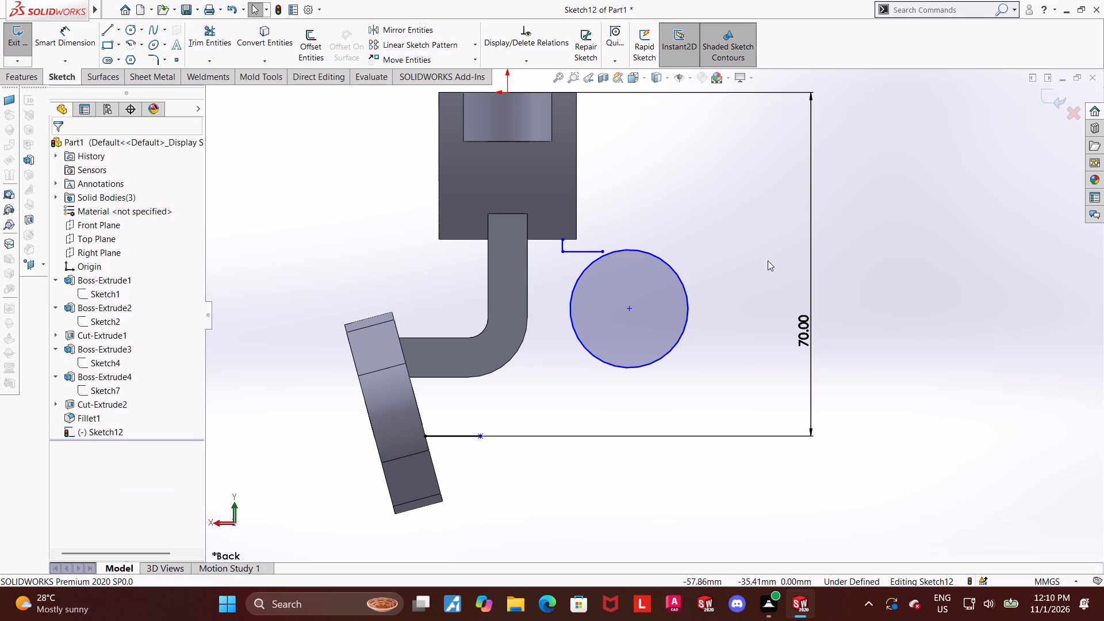
Make the free end of the short horizontal line under the ring coincident with the circle, and make that line tangent to it.
ctrl+click(627, 247)
ctrl+click(599, 250)
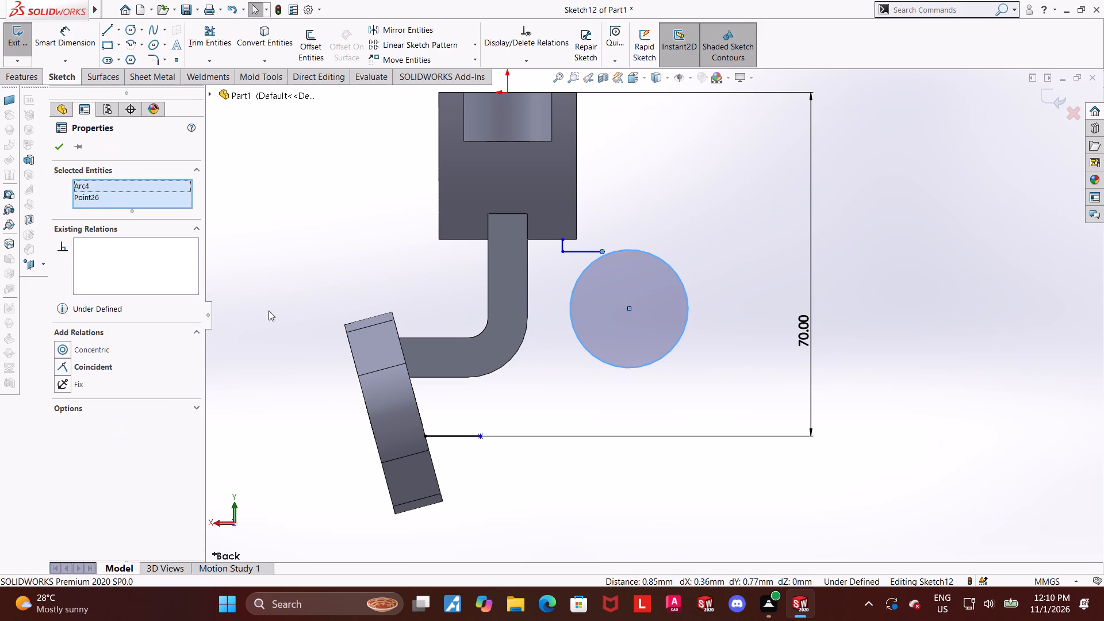
click(65, 366)
click(1053, 308)
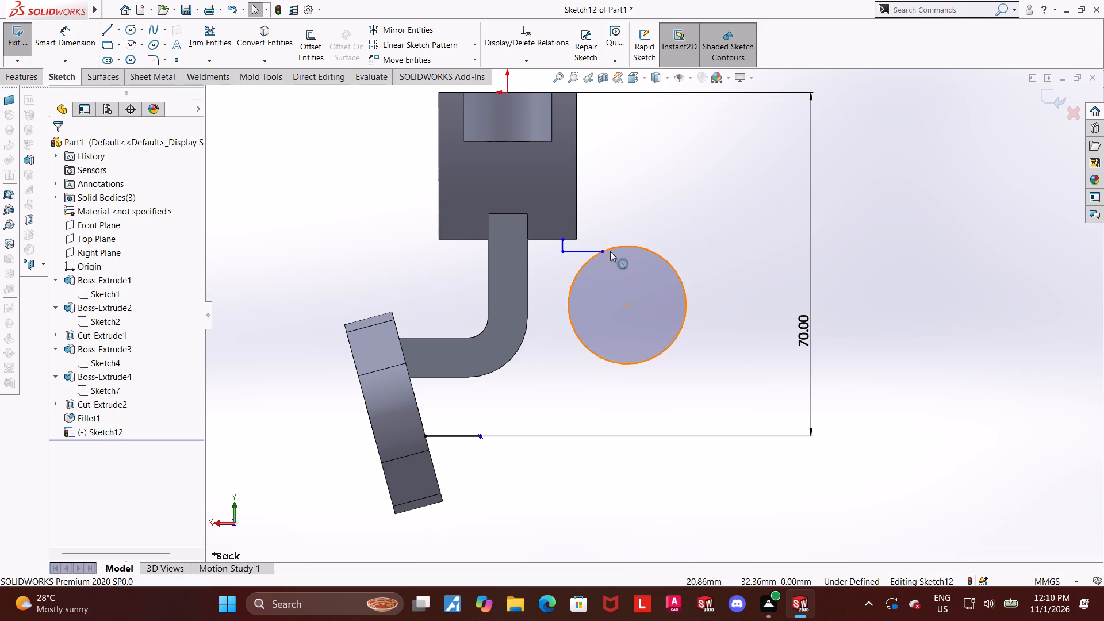
ctrl+click(577, 249)
ctrl+click(588, 258)
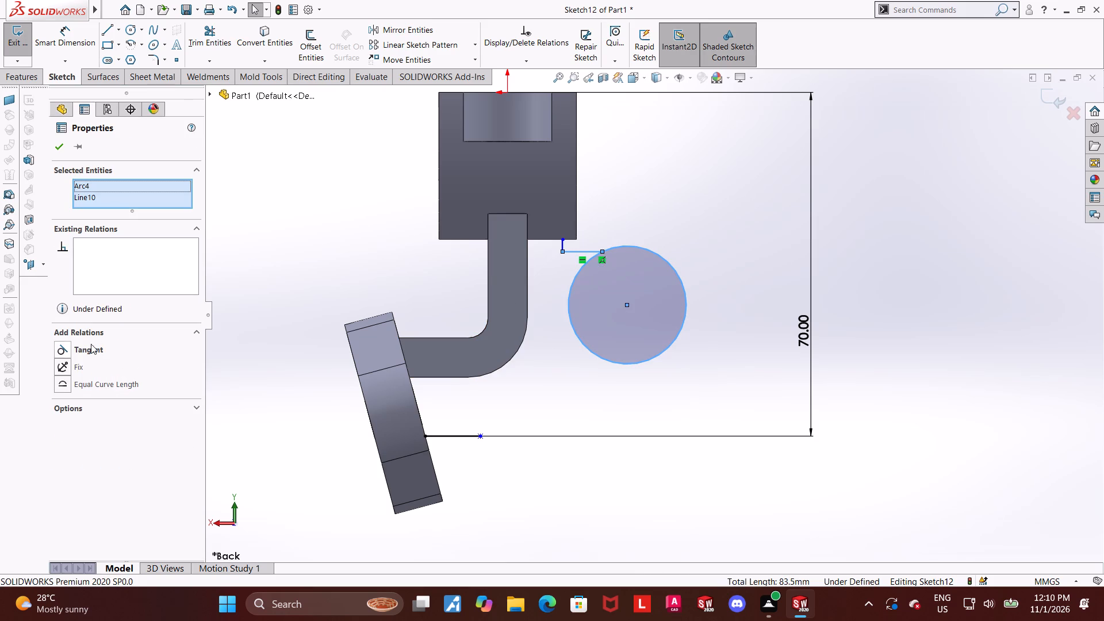
click(62, 347)
click(1027, 357)
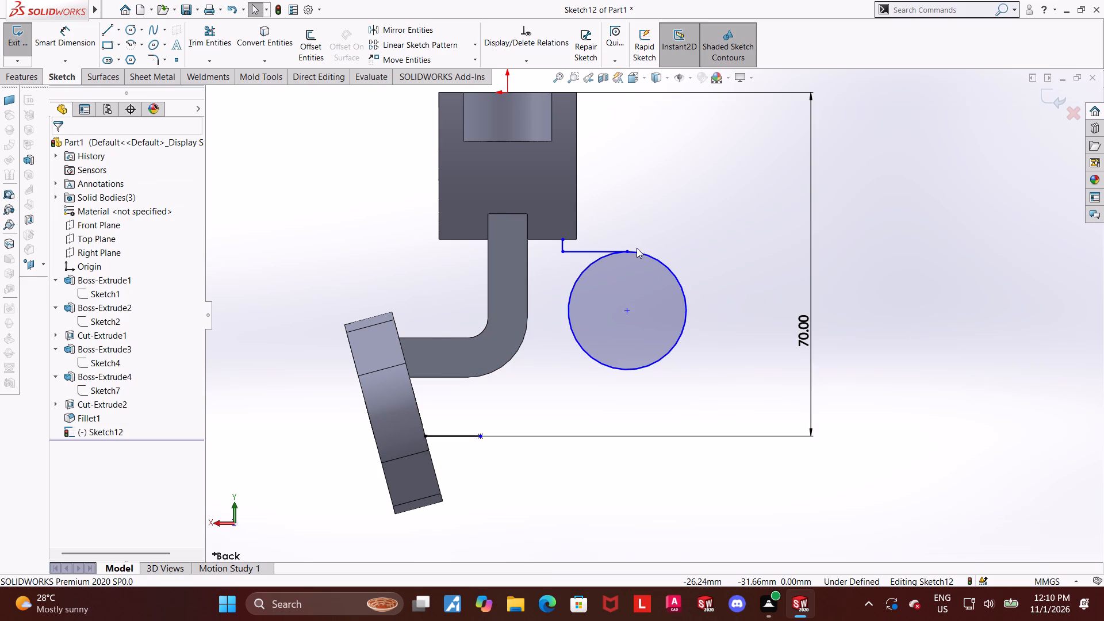
Dimension the horizontal distance from the flange line's free end to the circle's centre as 24 mm.
scroll(618, 279, up, 1)
click(74, 32)
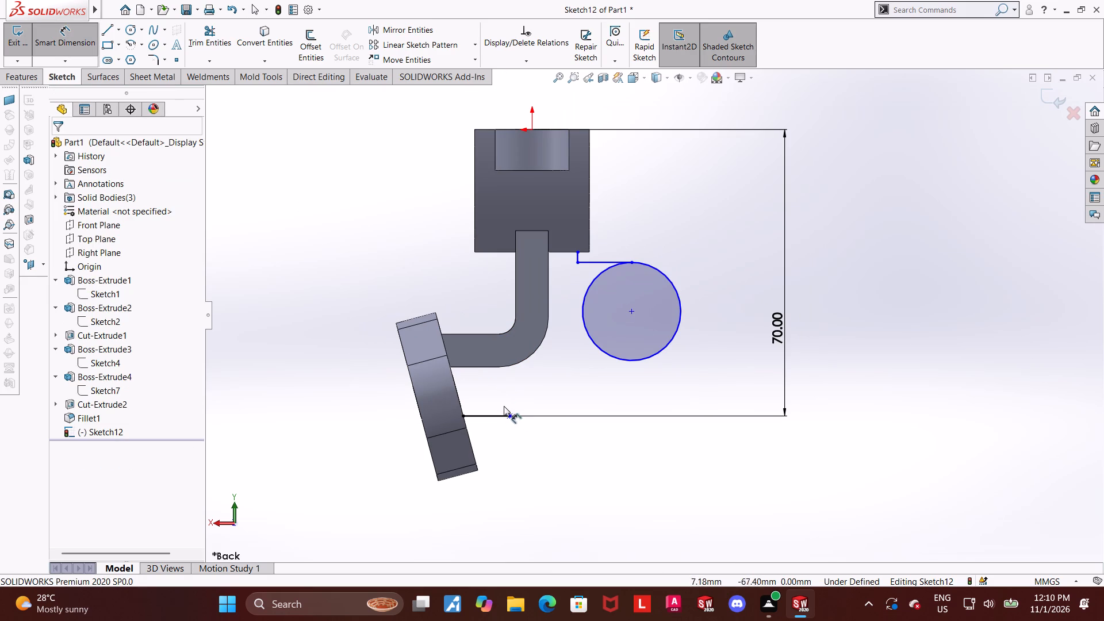
drag(511, 417, 517, 413)
click(628, 309)
click(608, 466)
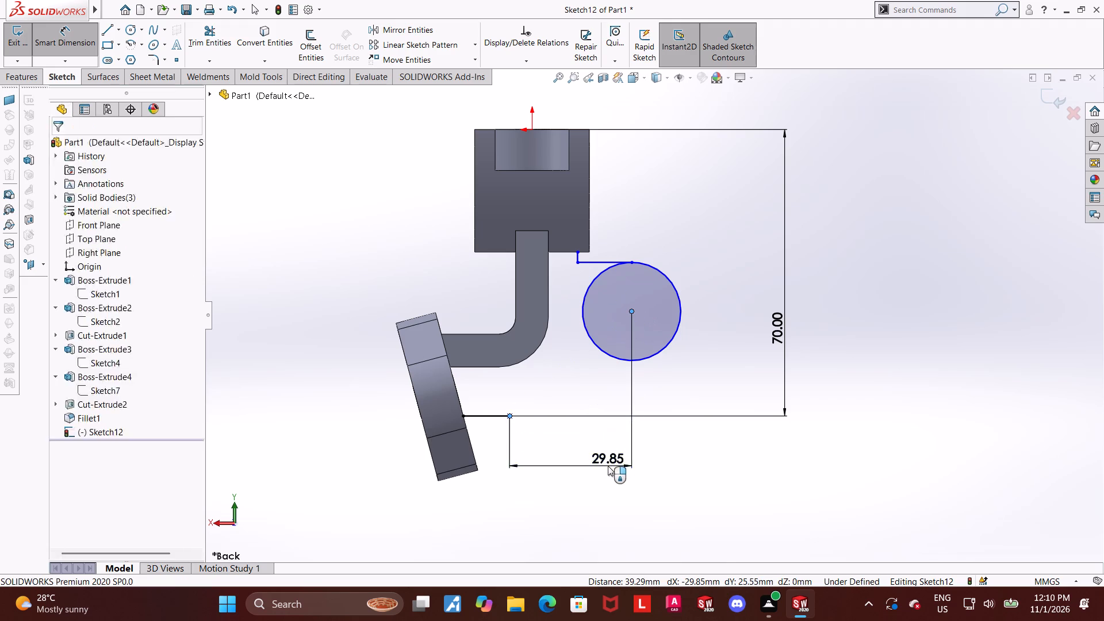
key(4)
key(BackSpace)
text(24)
key(Return)
key(Escape)
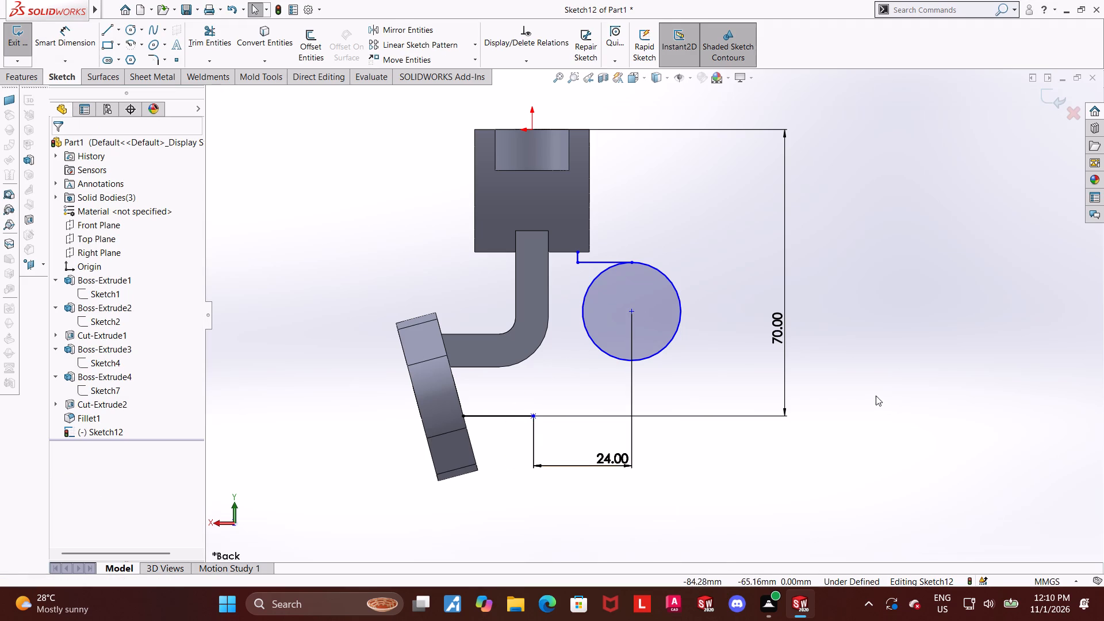
Dimension the vertical distance from the origin to the circle's centre as 38 mm.
scroll(737, 310, up, 1)
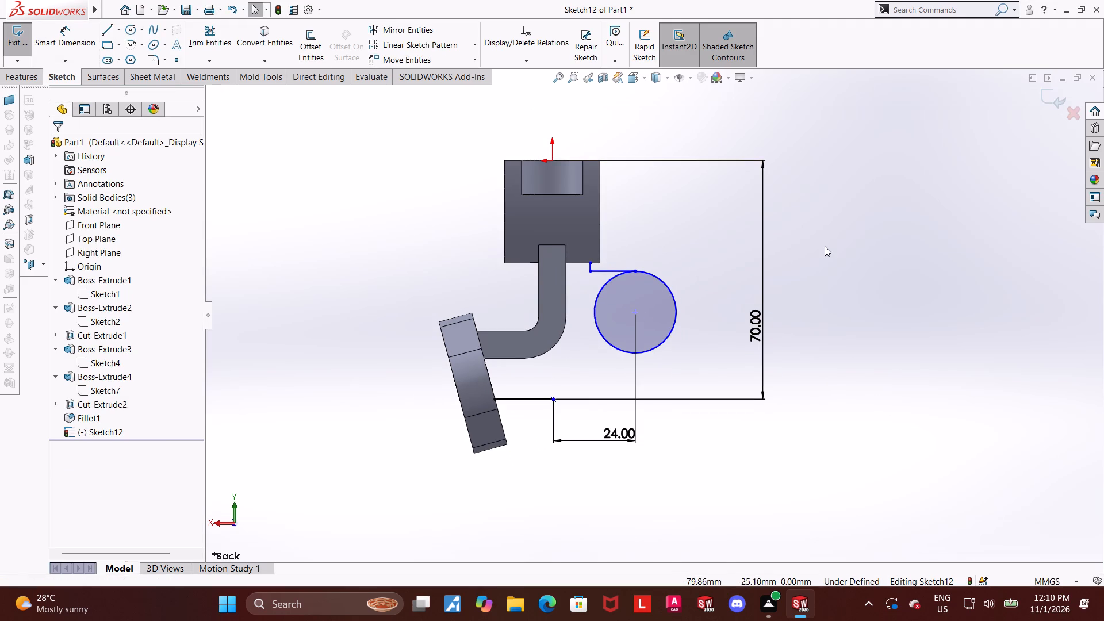
scroll(825, 246, down, 1)
key(Escape)
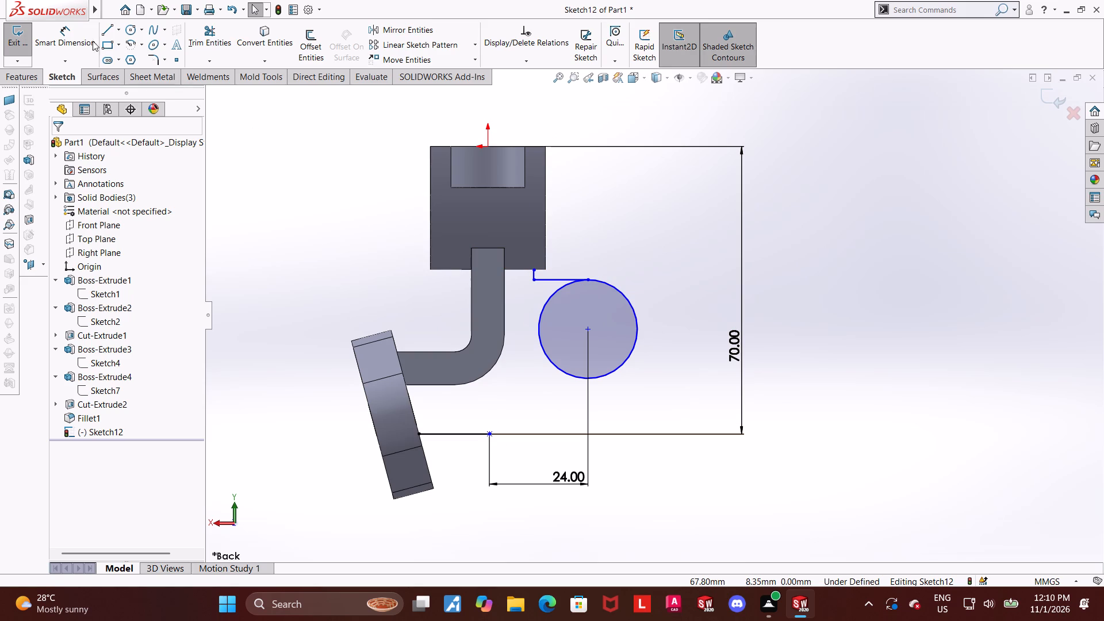
click(80, 33)
click(588, 328)
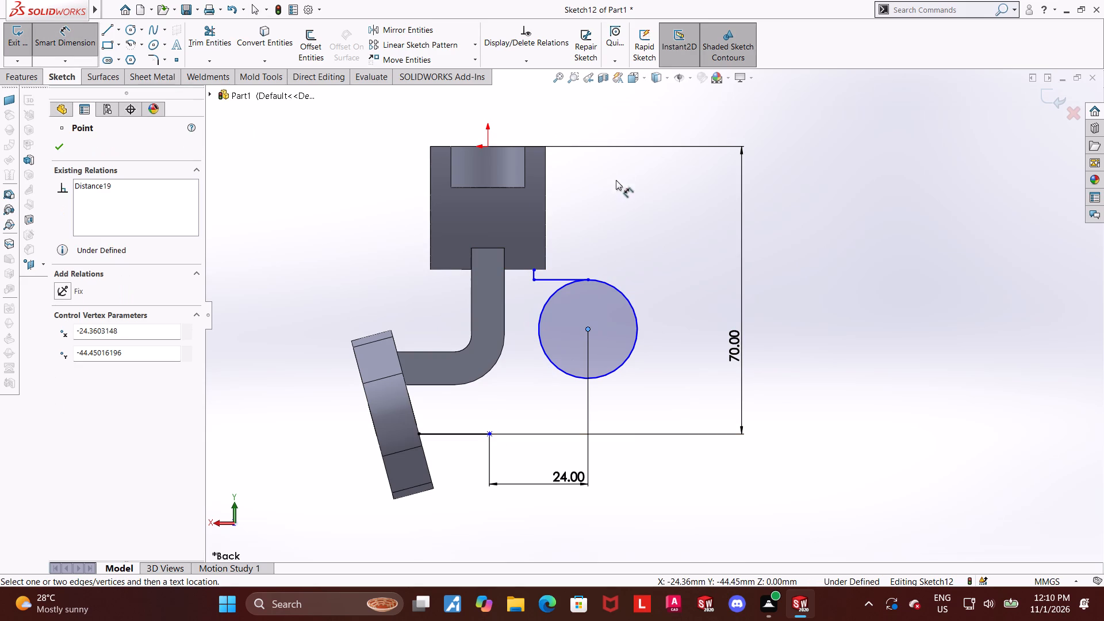
click(486, 147)
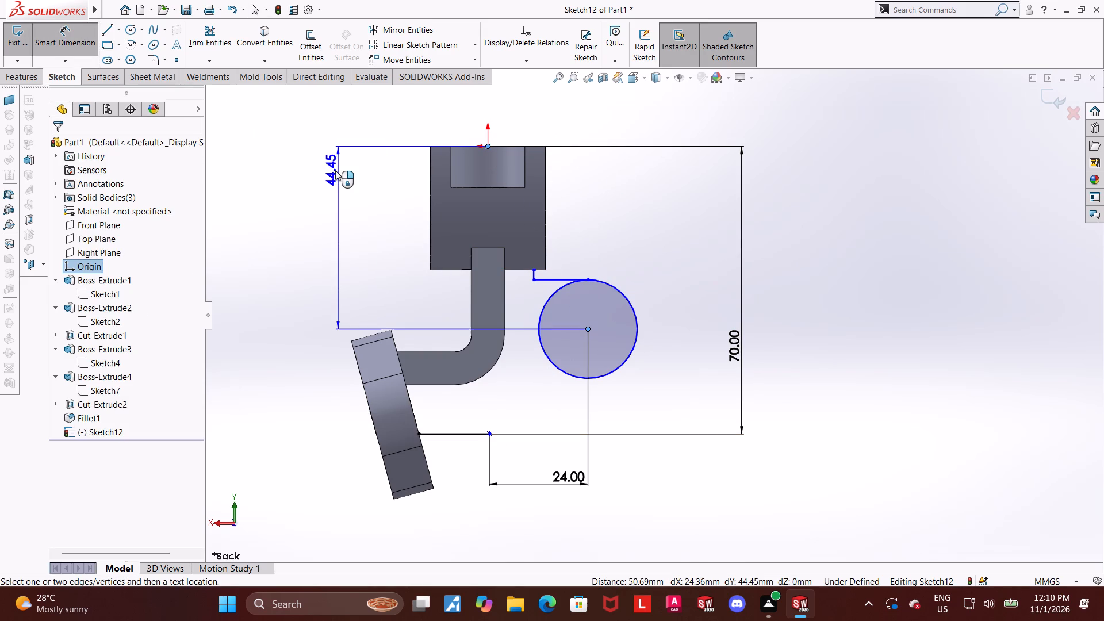
click(335, 170)
text(38)
key(Return)
key(Escape)
click(795, 345)
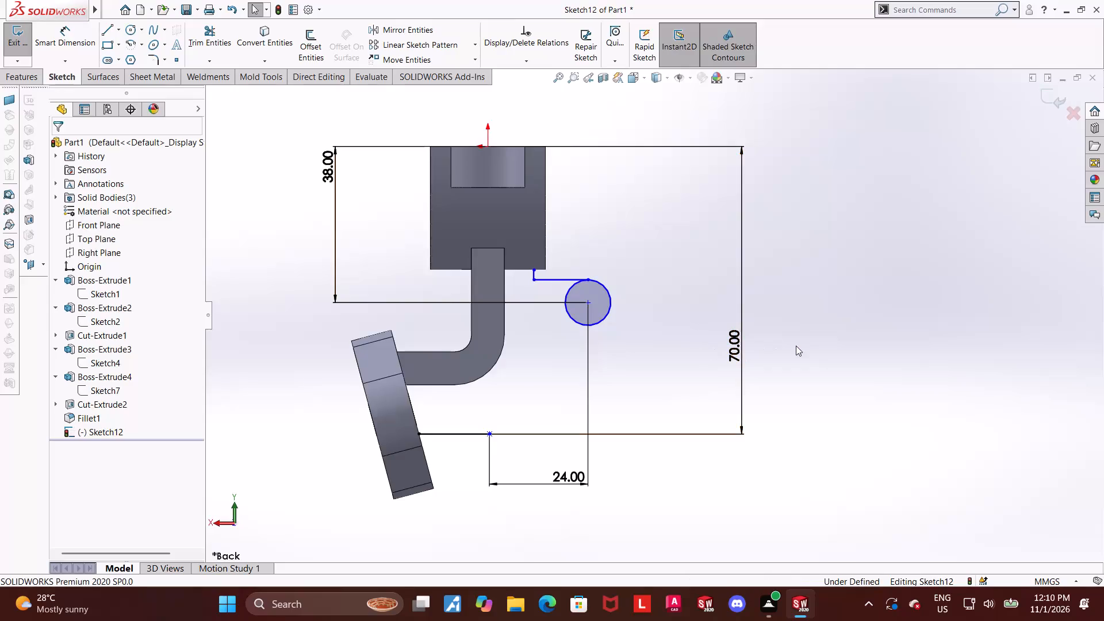
Dimension the gap between the ring's outer side edge and the short vertical line as 2 mm.
scroll(497, 282, down, 2)
click(86, 36)
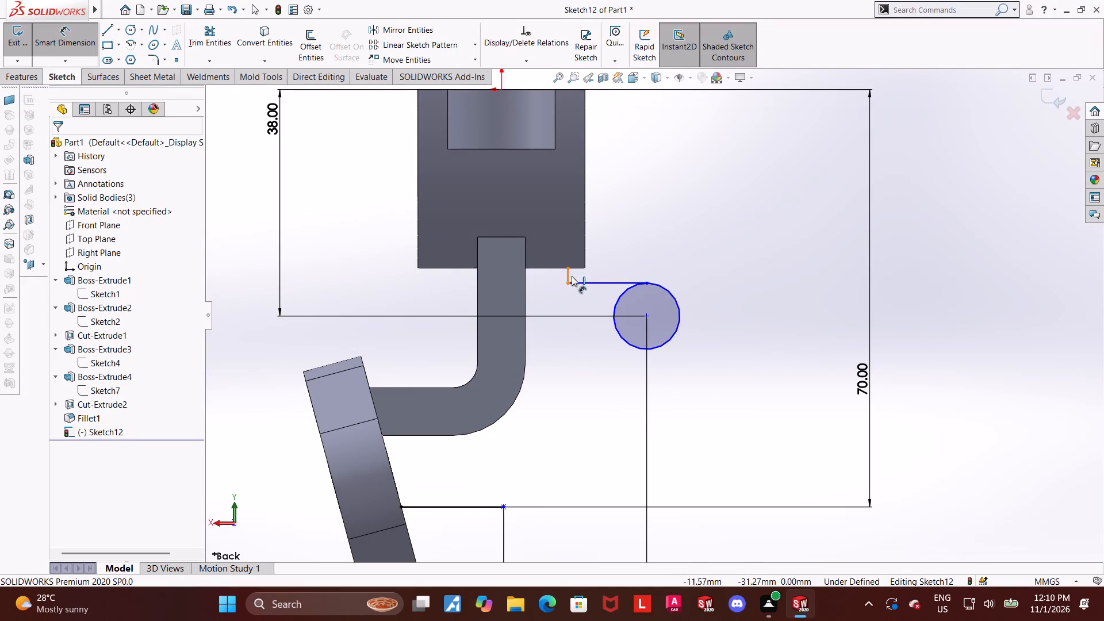
click(585, 254)
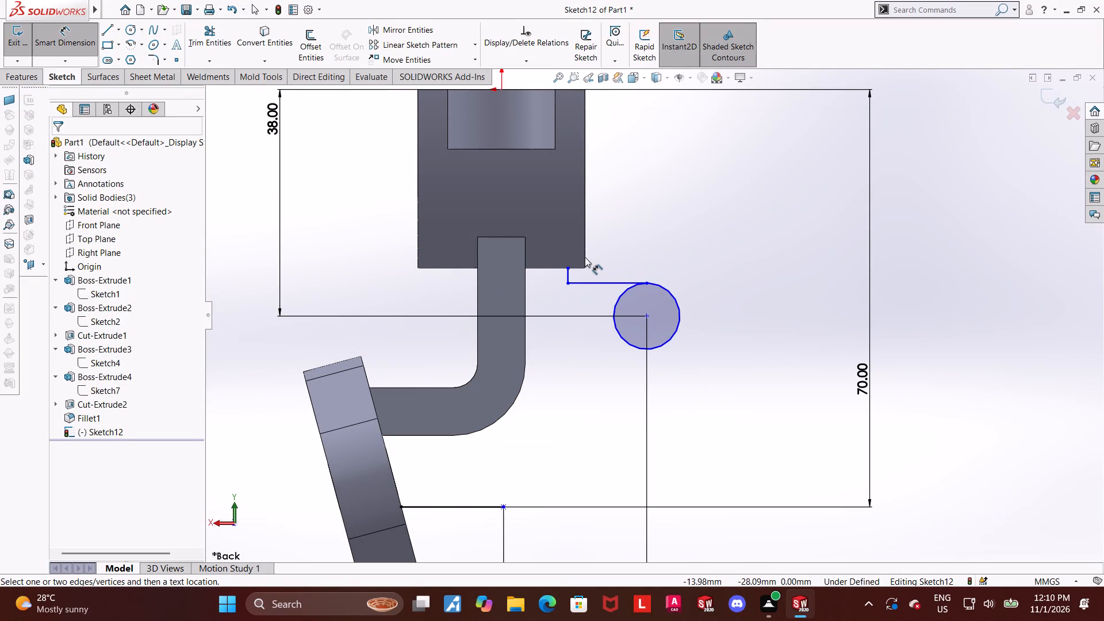
click(585, 255)
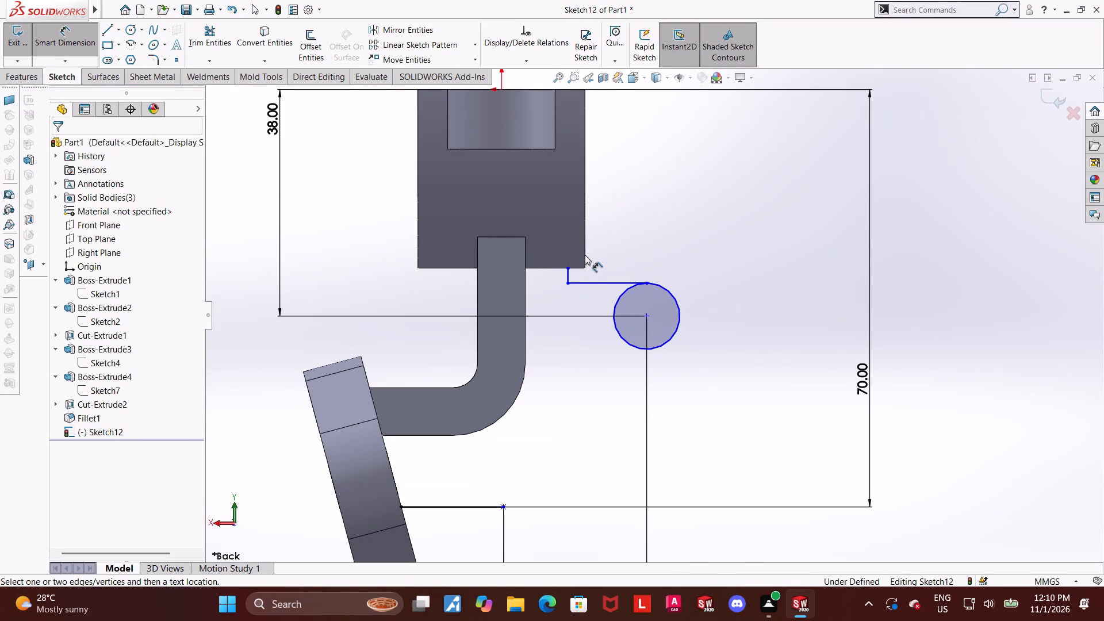
click(585, 255)
click(566, 279)
click(576, 244)
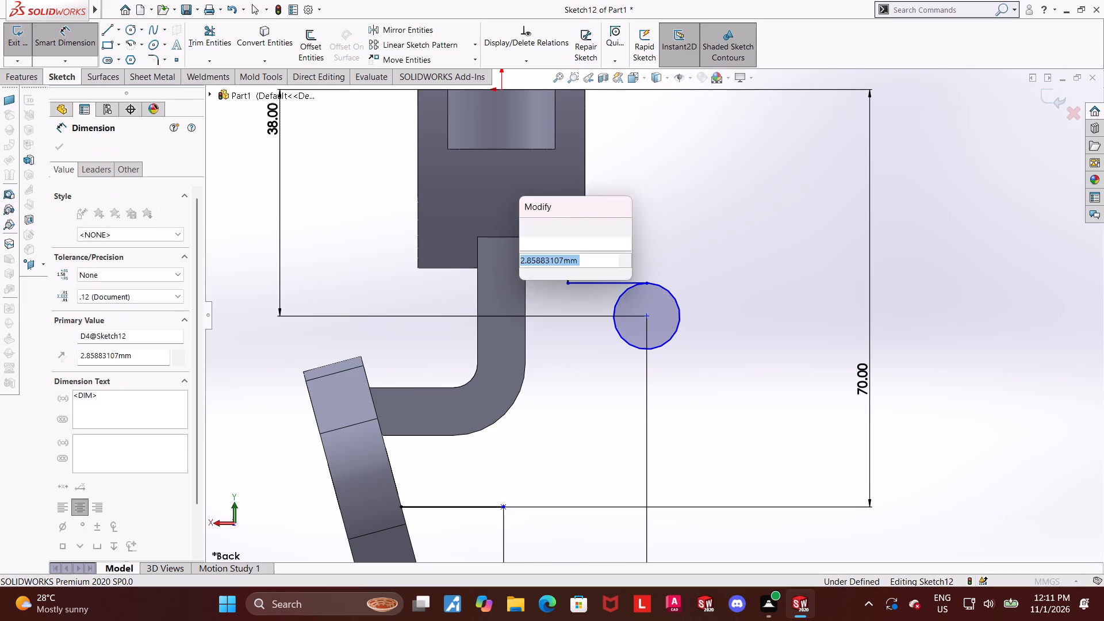
key(2)
key(Return)
key(Escape)
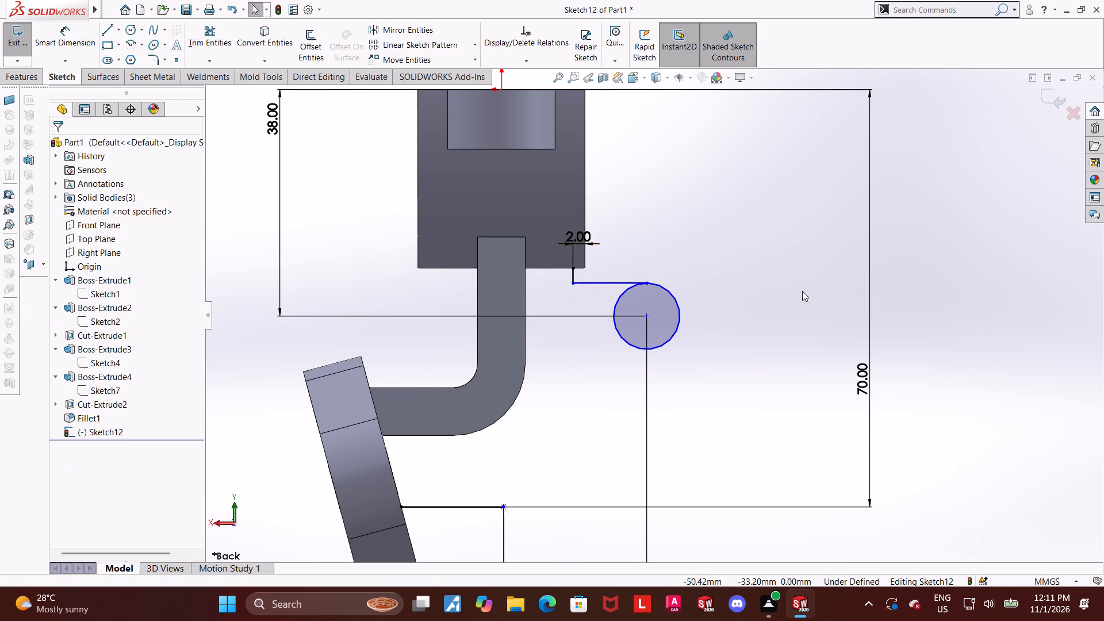
Add a diameter dimension to the circle, try a value of 24 mm, and undo that value change.
click(51, 29)
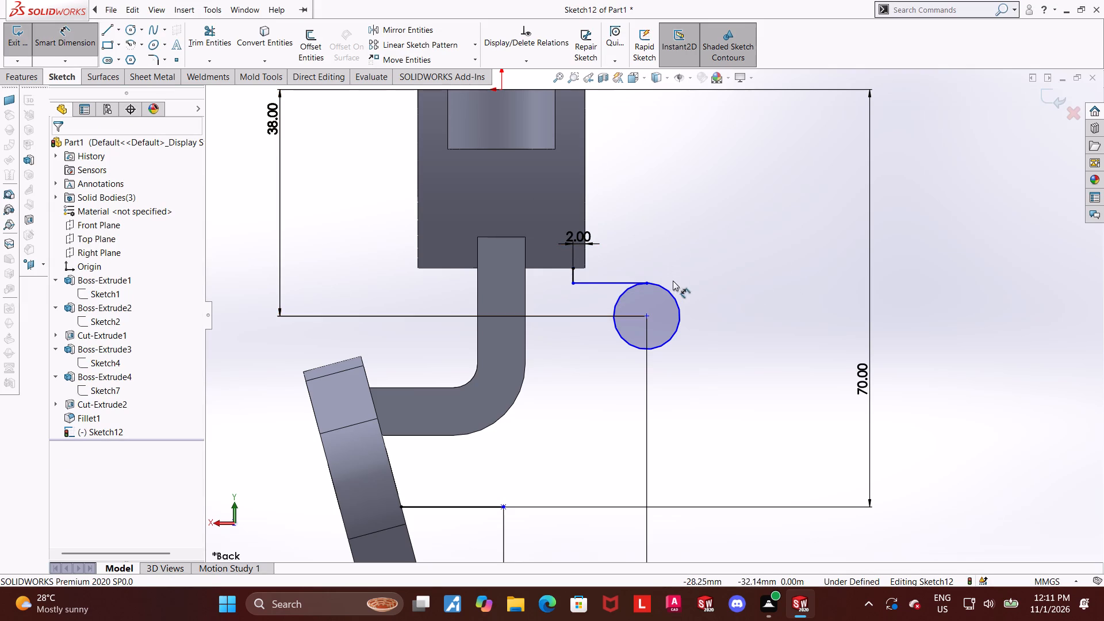
click(672, 298)
click(734, 232)
key(2)
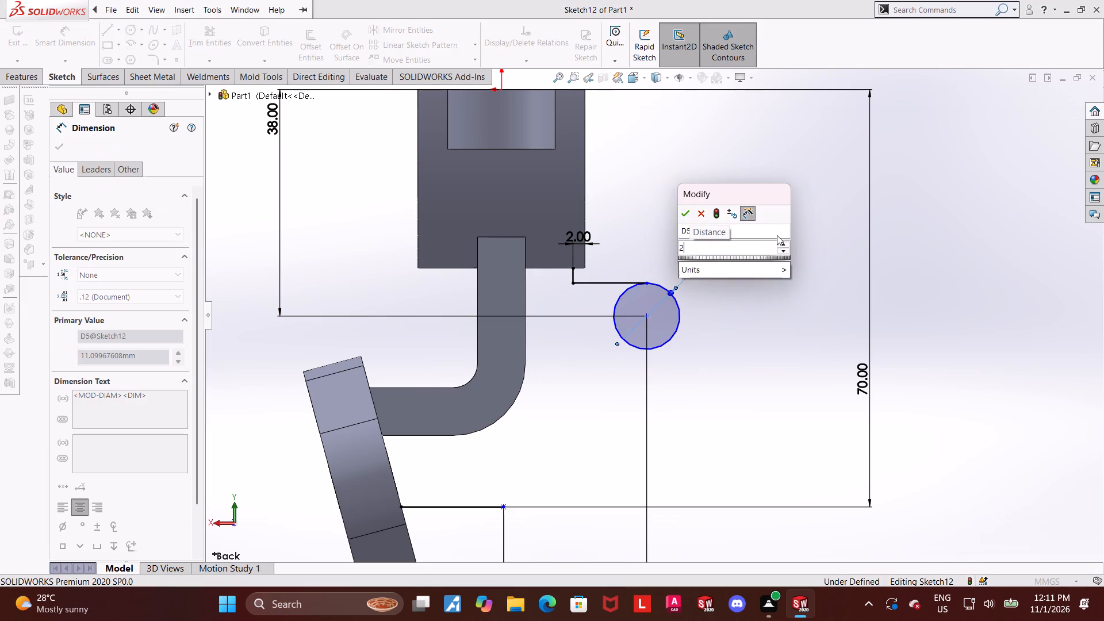
key(4)
key(Return)
key(ctrl+z)
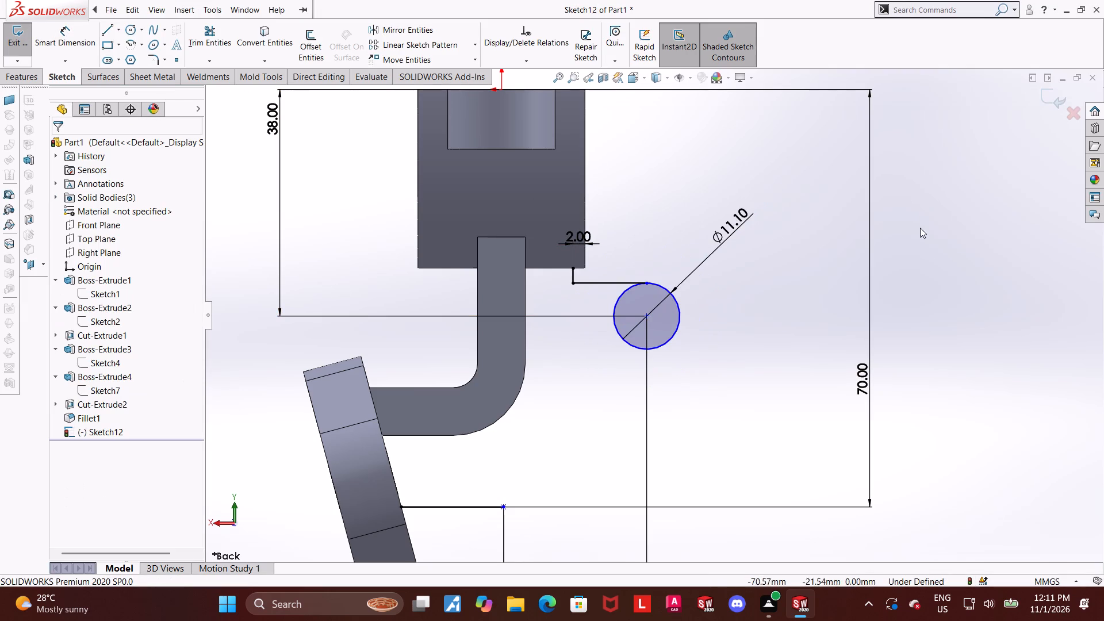
Examine the dimensioned side profile around the ring, the circle and the flange line.
click(929, 262)
scroll(847, 232, up, 1)
scroll(762, 246, down, 1)
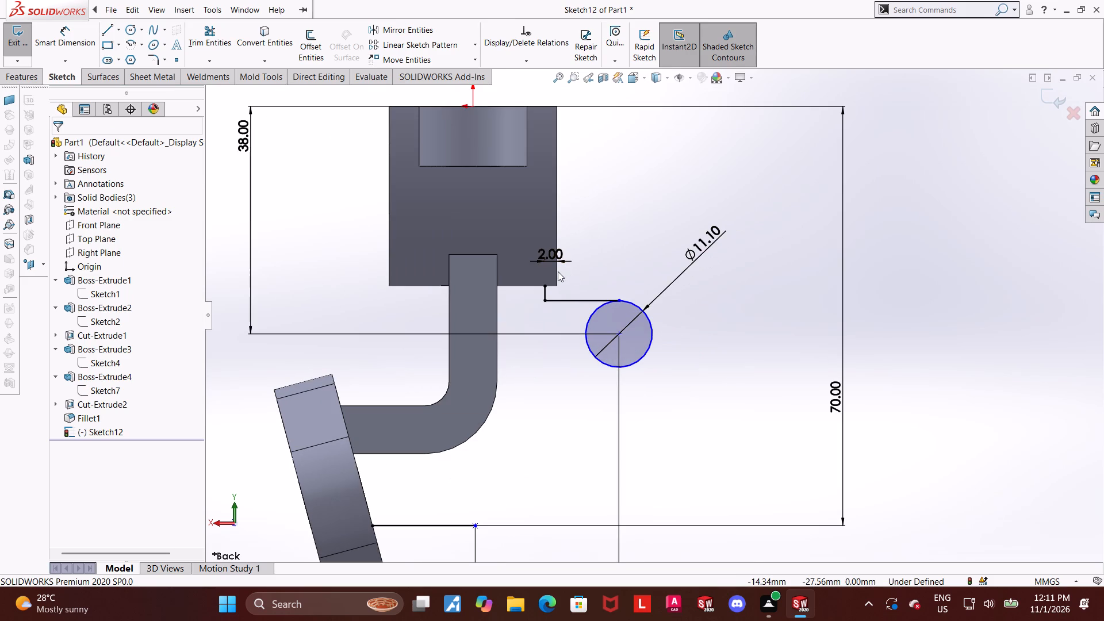
scroll(420, 264, down, 1)
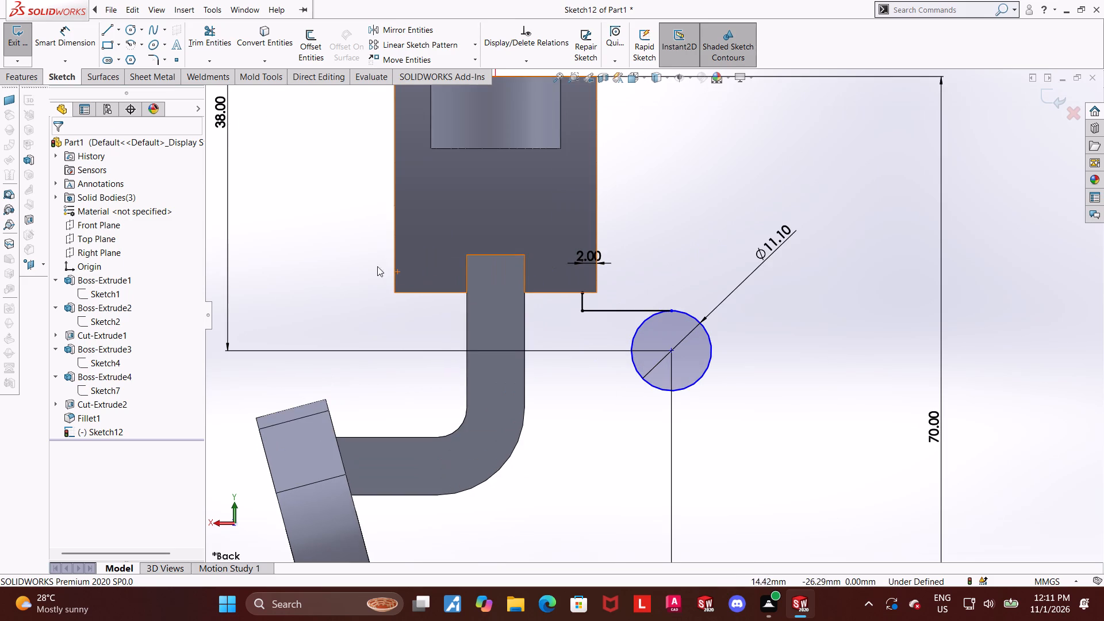
scroll(326, 268, down, 1)
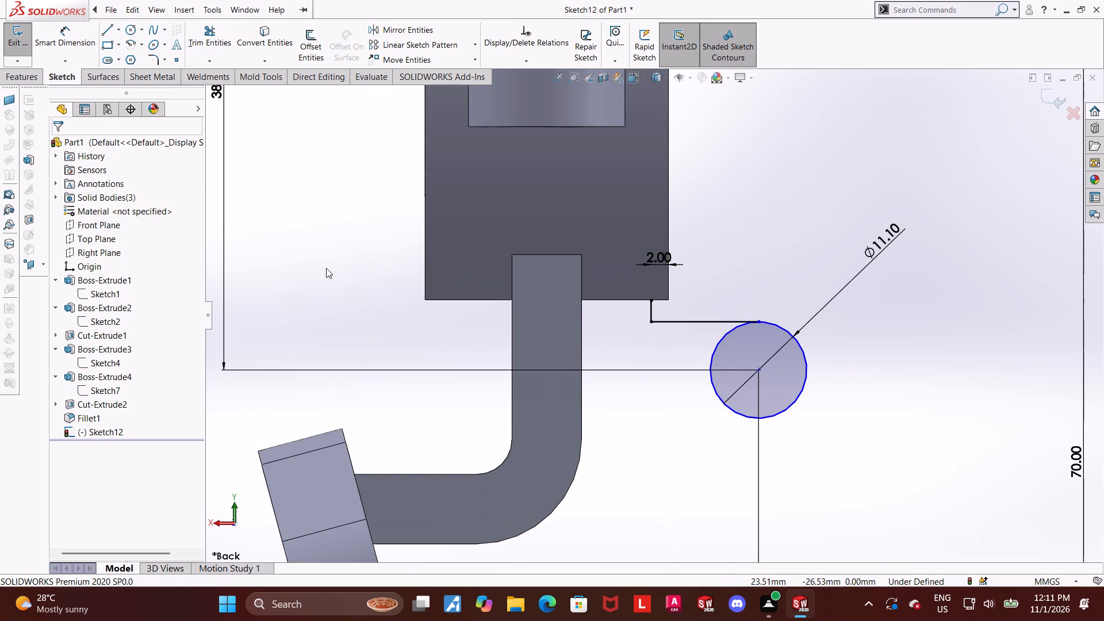
scroll(326, 268, up, 3)
scroll(919, 362, down, 1)
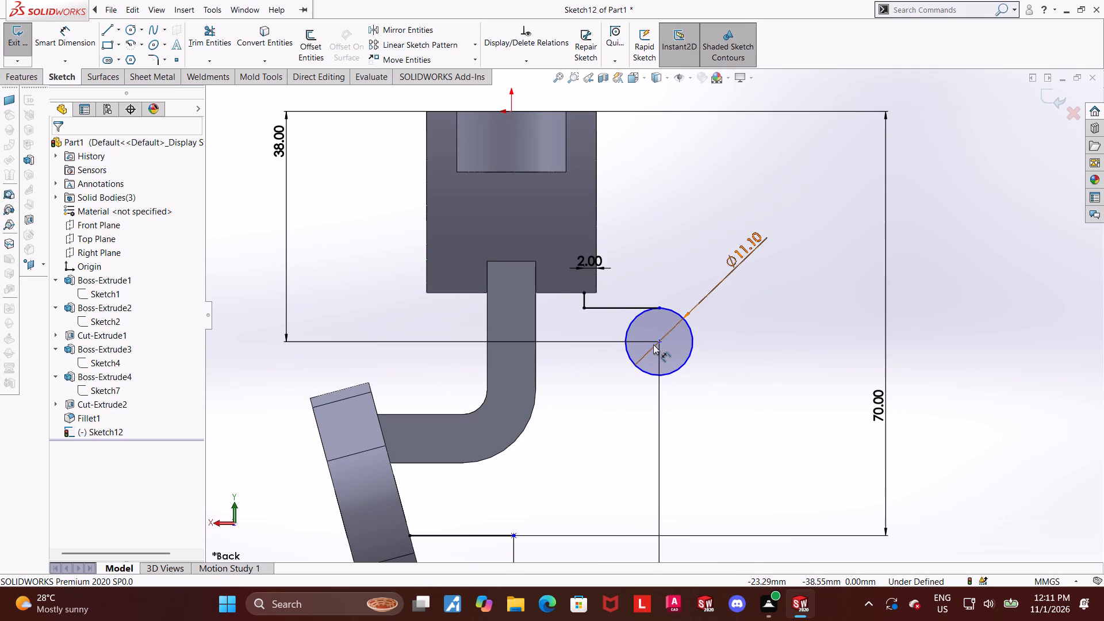
scroll(656, 343, up, 4)
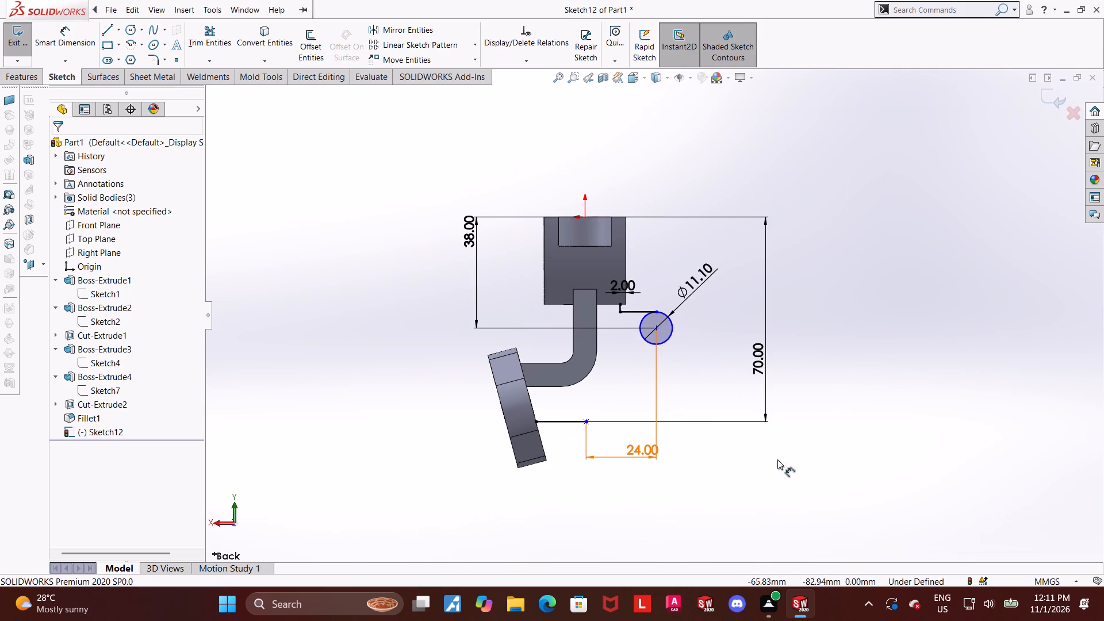
scroll(749, 440, down, 2)
key(Escape)
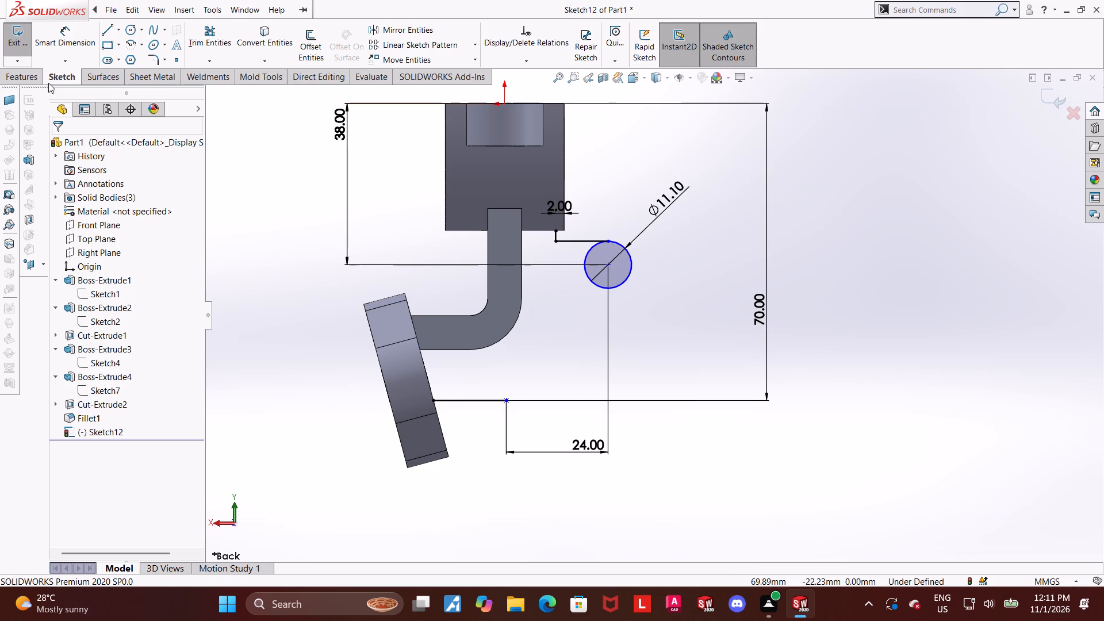
Draw a slanted line from the flange line's free end to the far side of the circle and make it tangent to the circle.
click(108, 31)
click(508, 401)
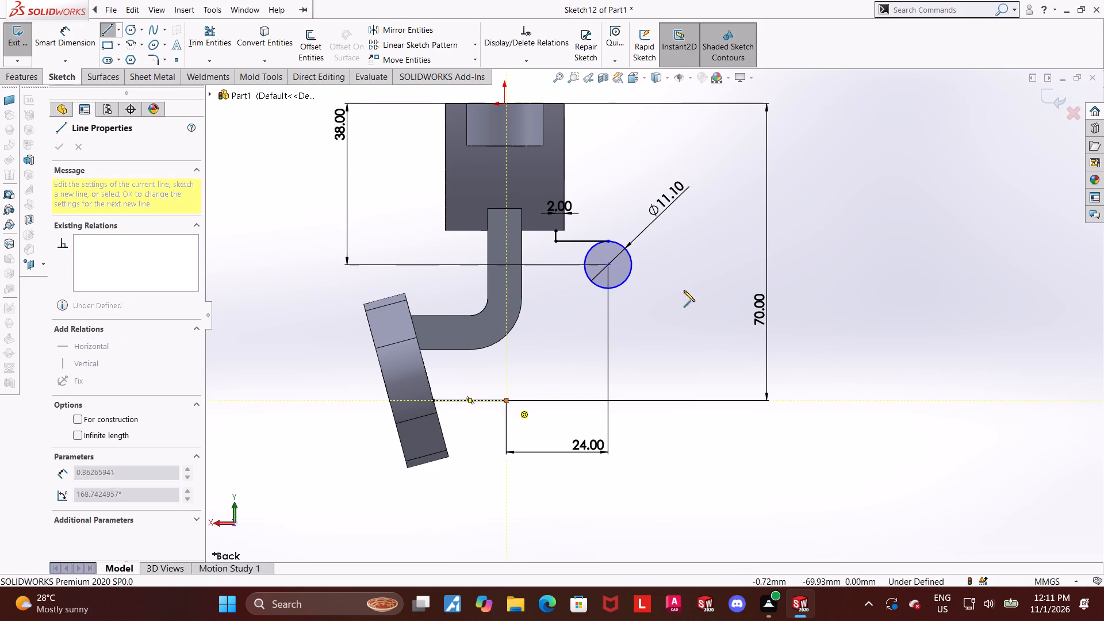
click(630, 271)
key(Escape)
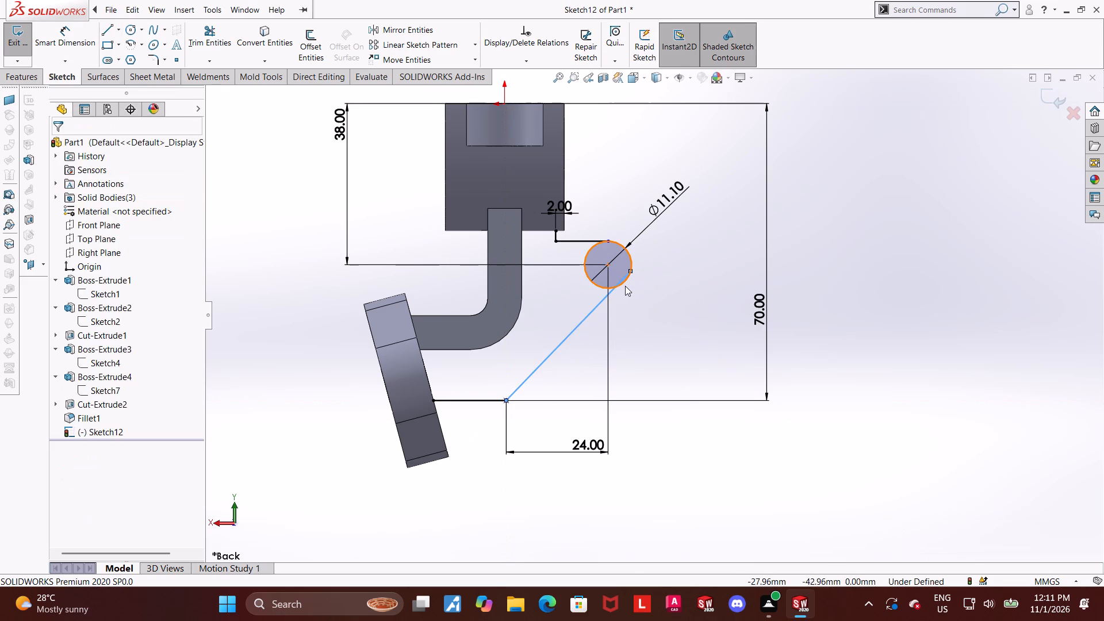
ctrl+click(626, 285)
click(595, 284)
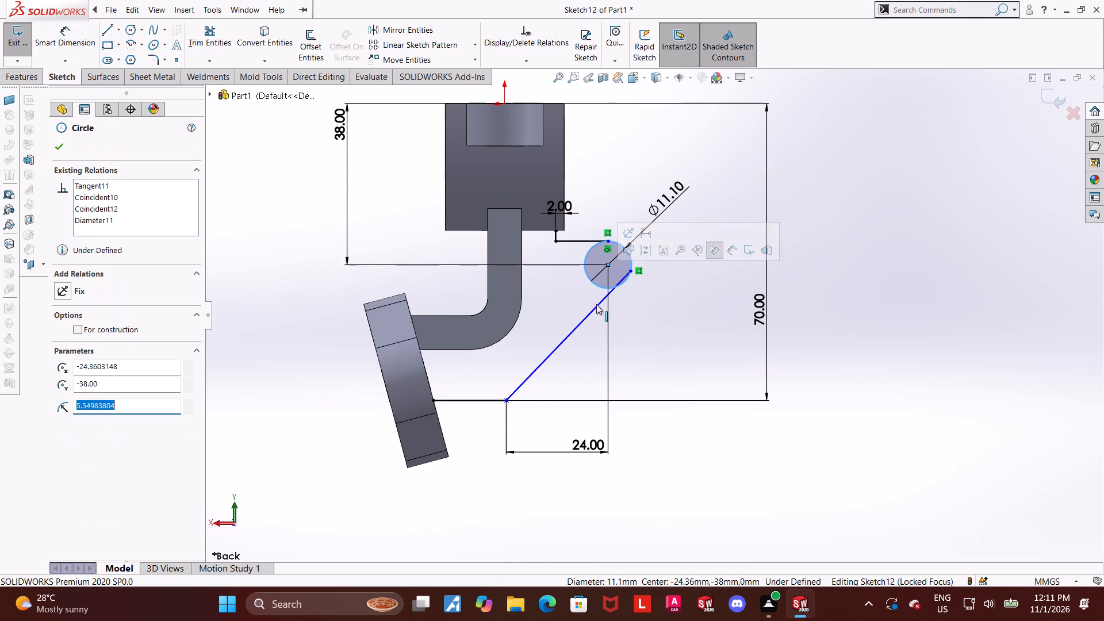
ctrl+click(598, 307)
click(62, 351)
click(767, 423)
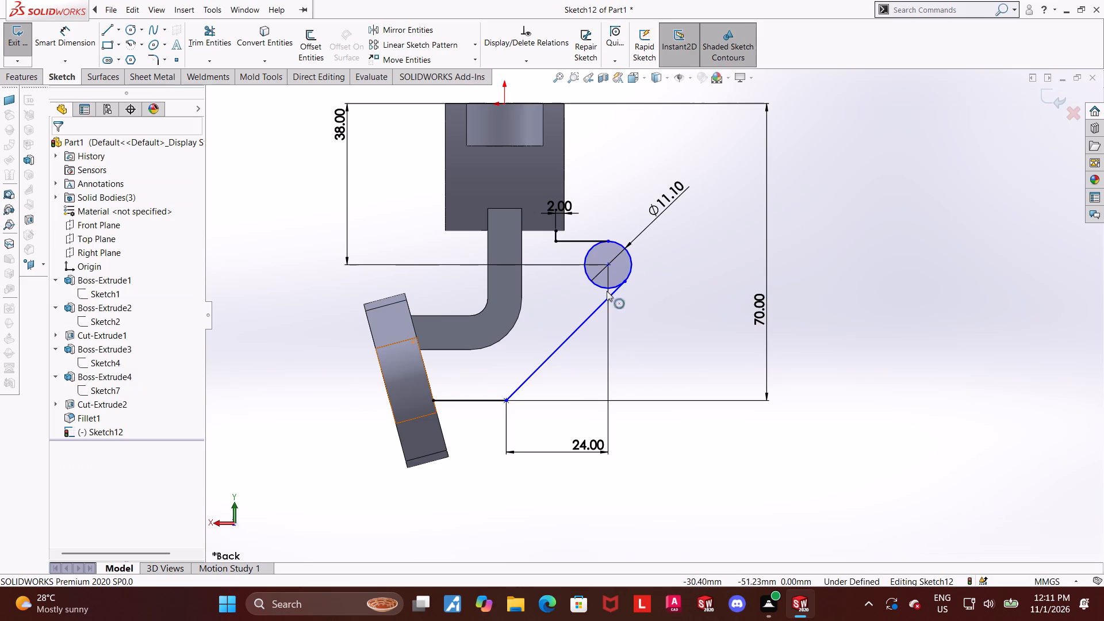
Trim away the circle's inner portion facing the arm, keeping only the outer arc between the two tangent lines.
click(217, 45)
scroll(612, 322, down, 3)
drag(609, 246, 588, 262)
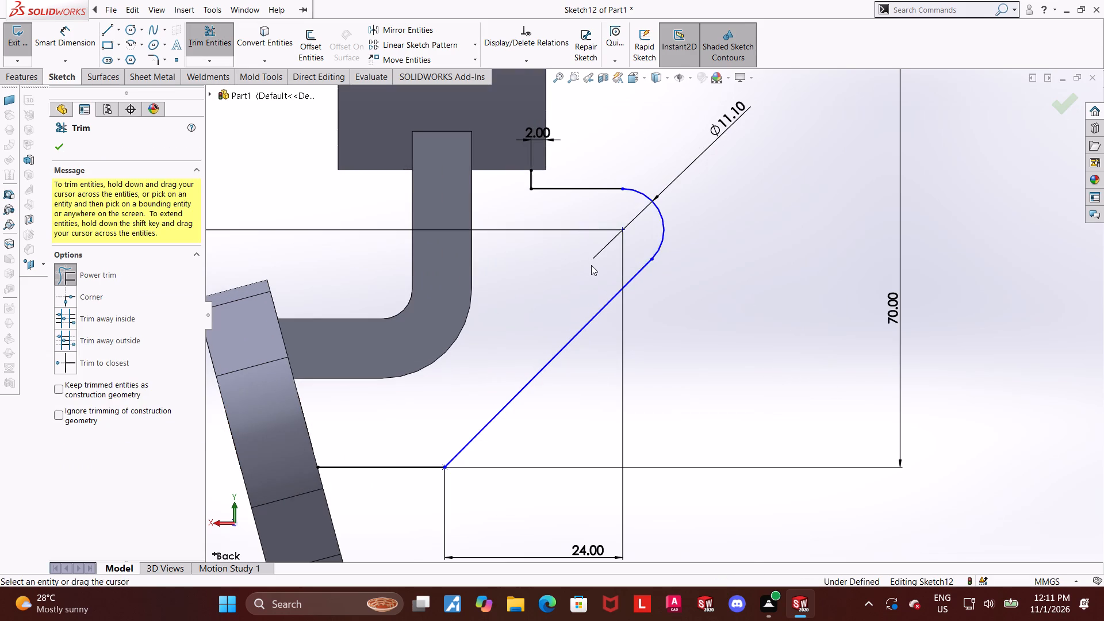
Dimension the horizontal distance from the origin to the arc's centre and set it to 20 mm.
scroll(592, 266, up, 4)
key(Escape)
scroll(574, 317, up, 3)
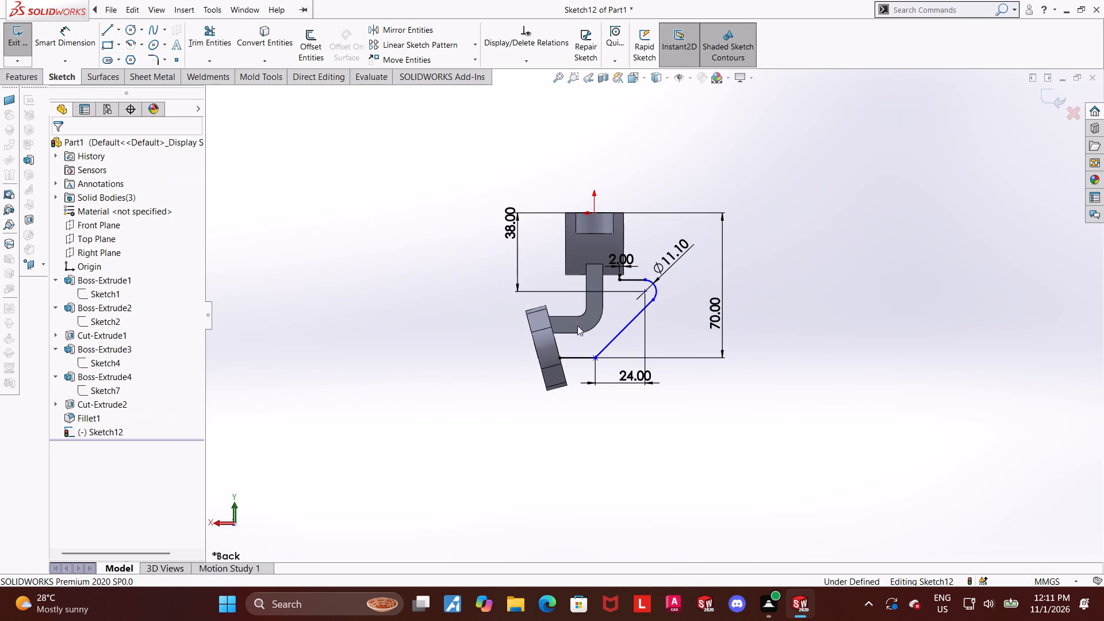
scroll(651, 301, down, 3)
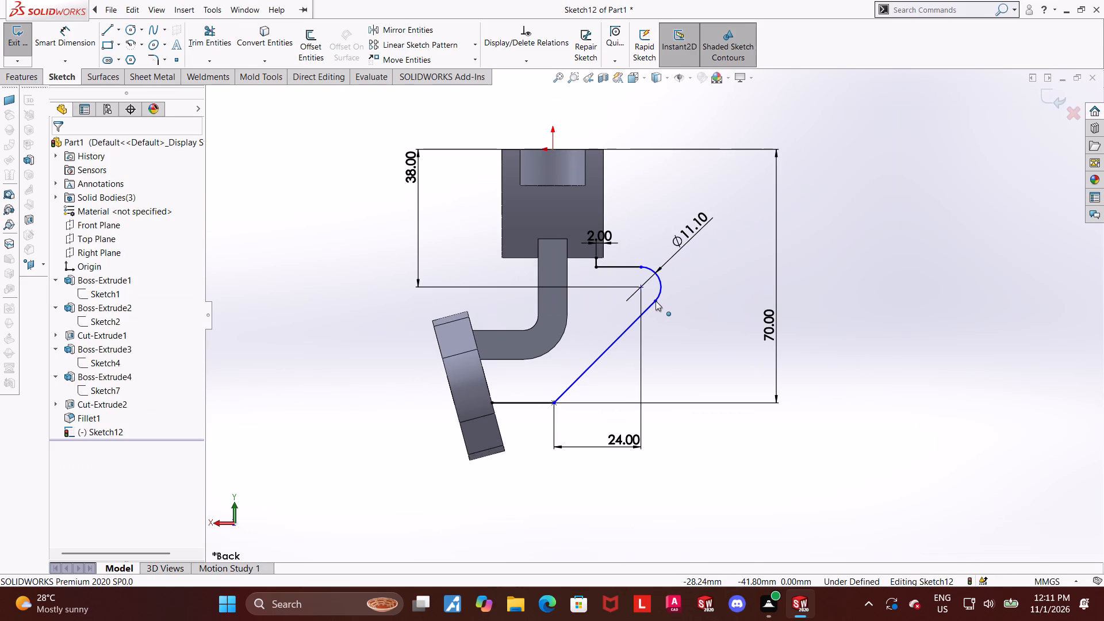
key(Escape)
scroll(874, 363, up, 2)
click(879, 377)
scroll(791, 270, down, 2)
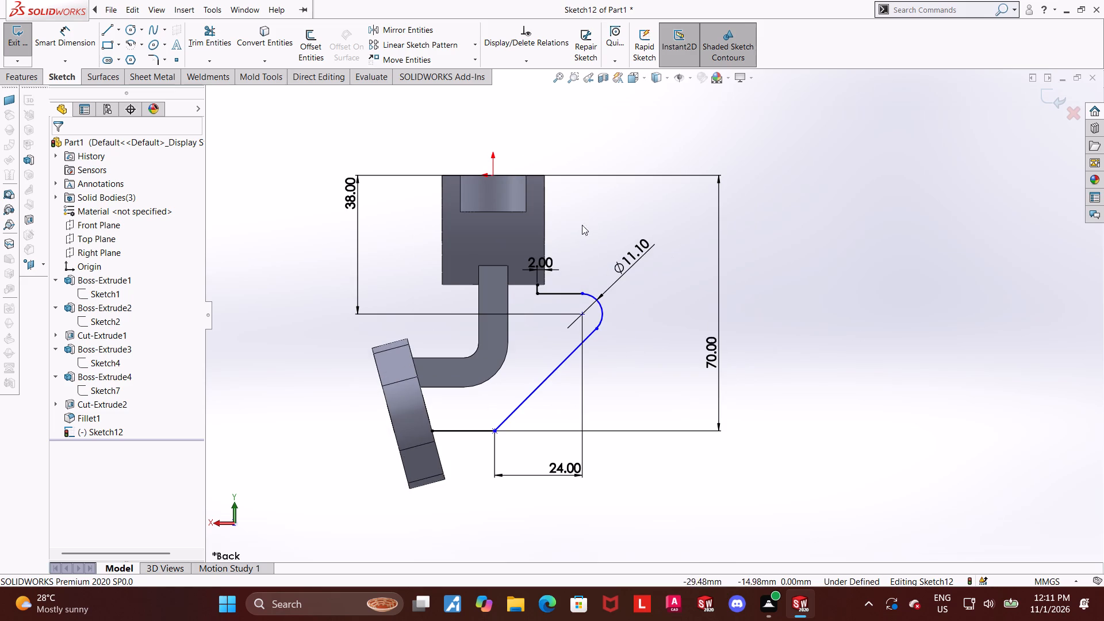
click(70, 32)
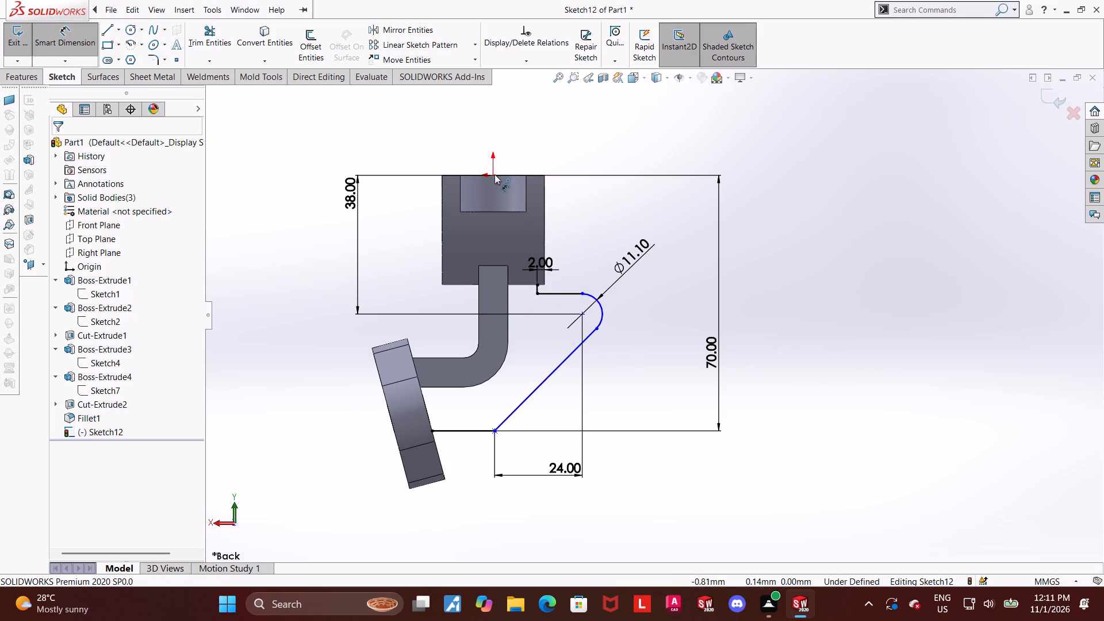
click(493, 174)
click(581, 313)
click(554, 126)
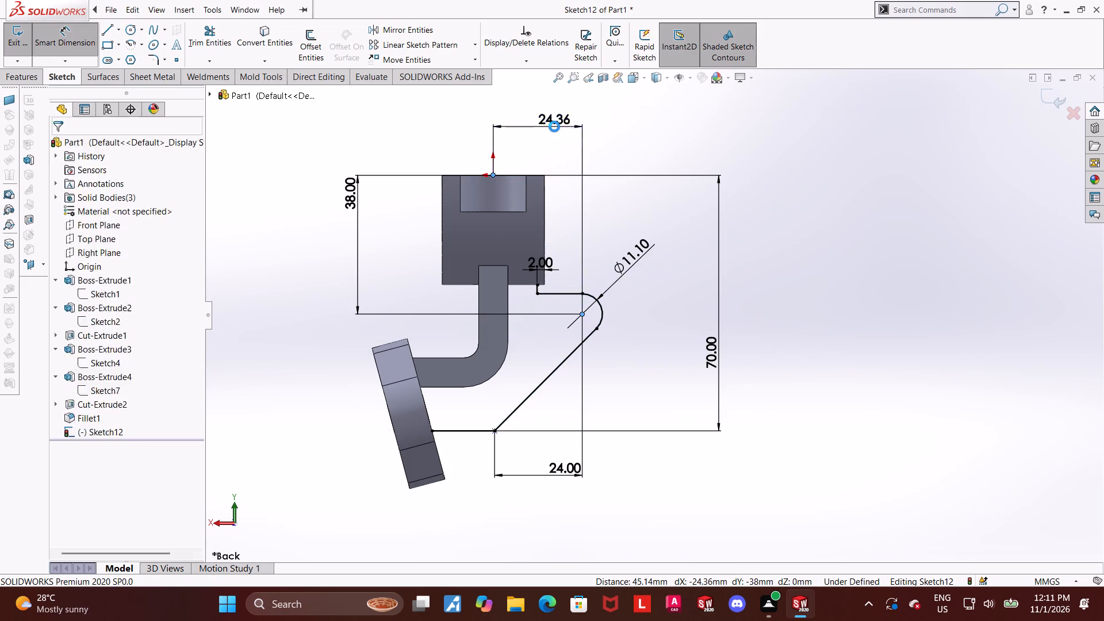
key(2)
key(0)
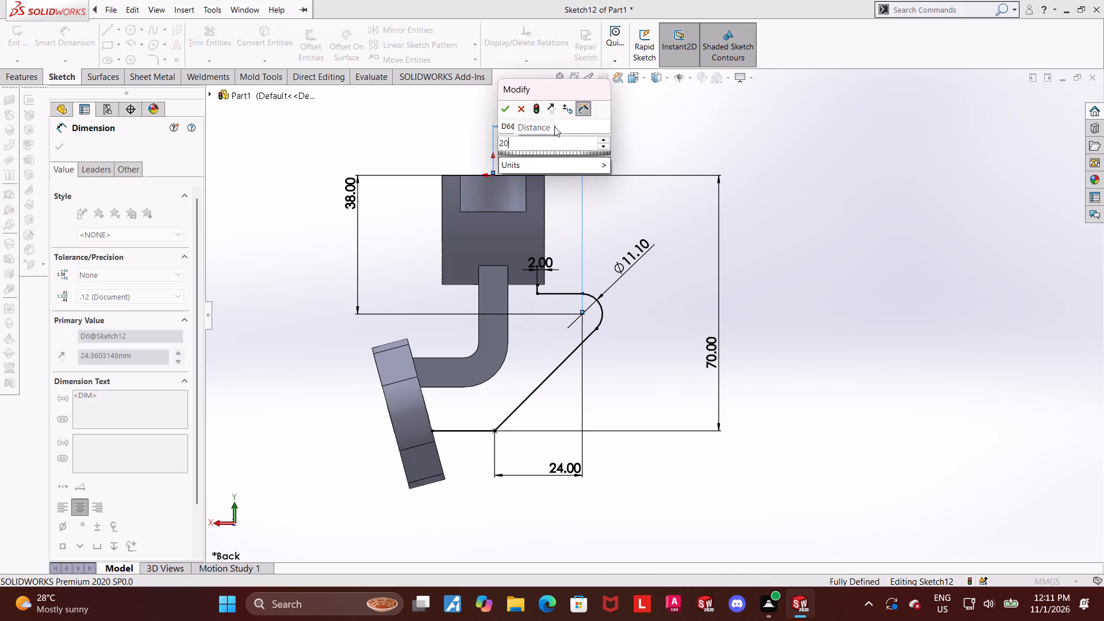
key(Return)
key(Escape)
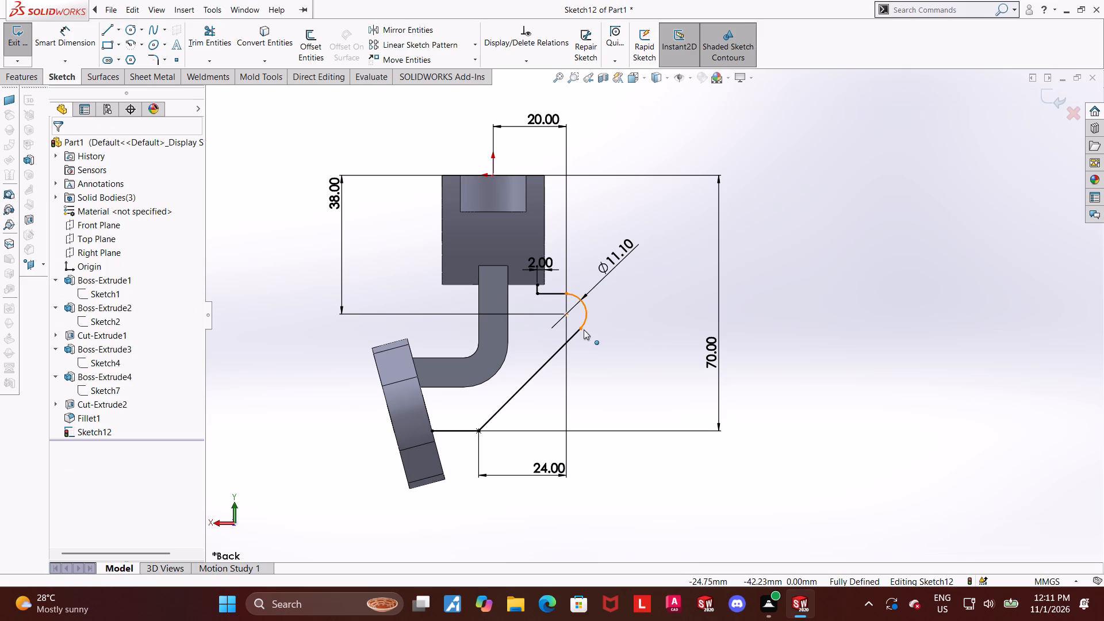
Delete the arc's diameter dimension and drag the arc's lower end to adjust its size.
drag(579, 326, 538, 424)
key(Escape)
key(Escape)
key(Escape)
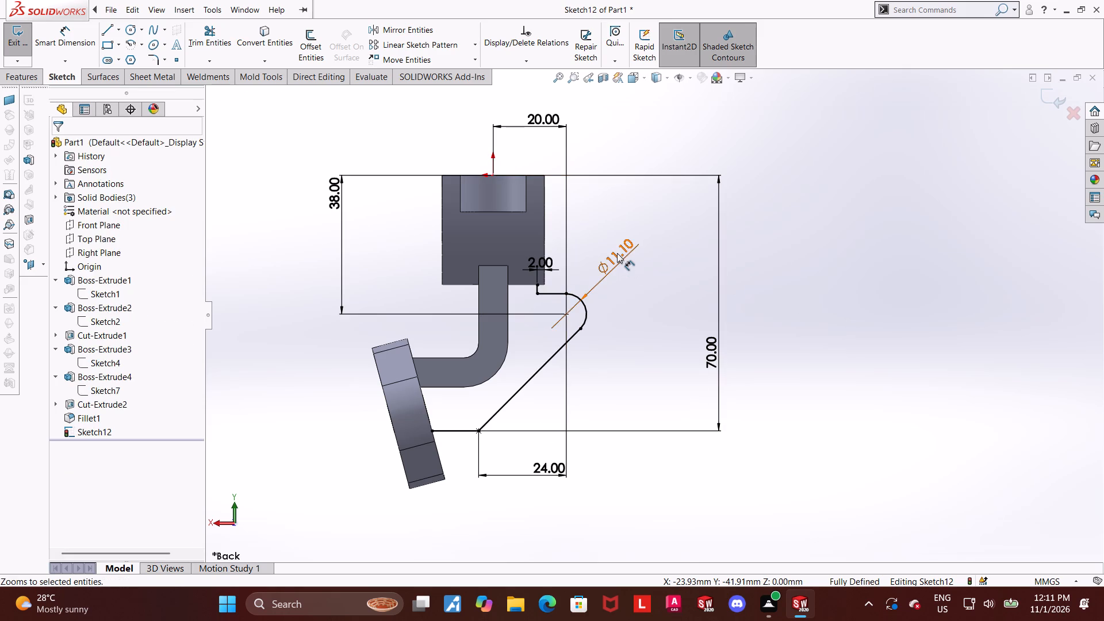
right_click(617, 253)
click(658, 401)
click(655, 388)
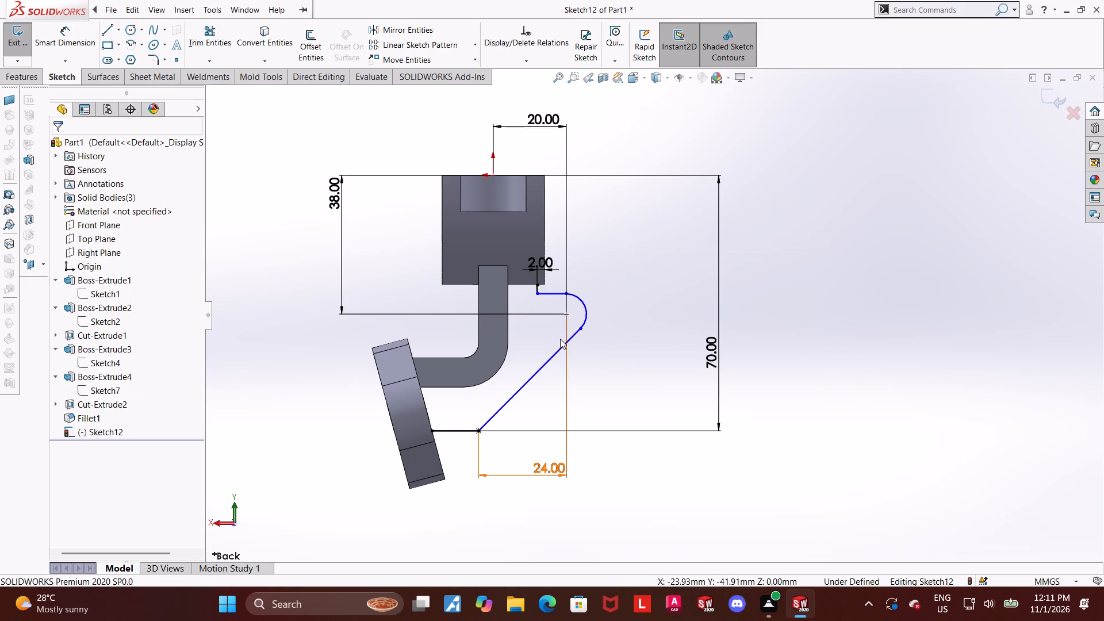
key(Escape)
drag(582, 330, 569, 339)
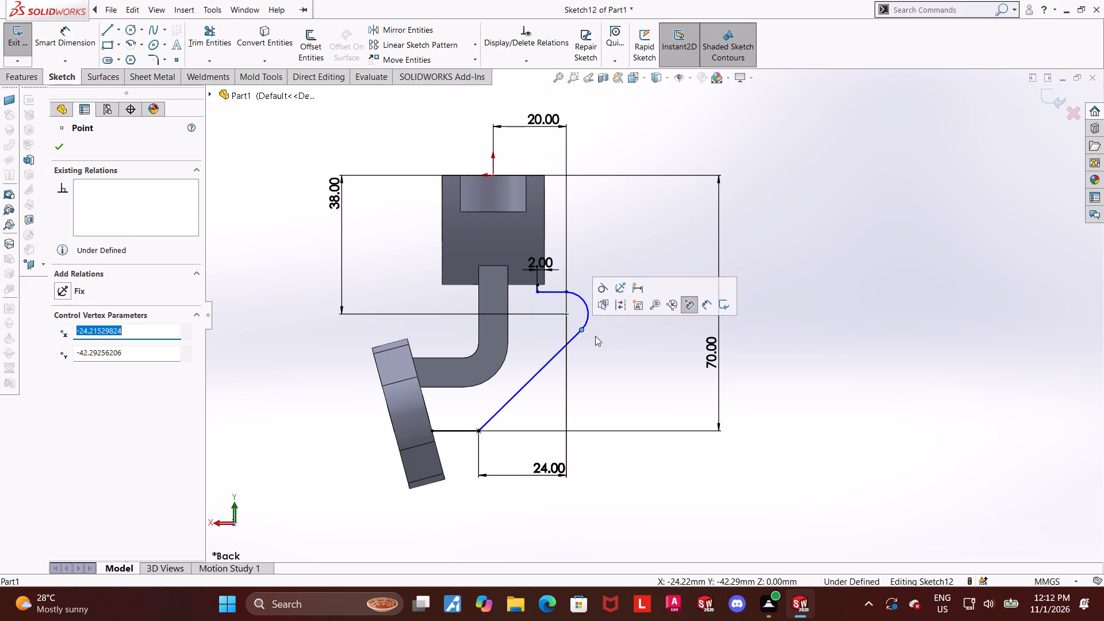
Examine the side profile around the short ring line, the arc and the slanted line.
scroll(577, 298, down, 5)
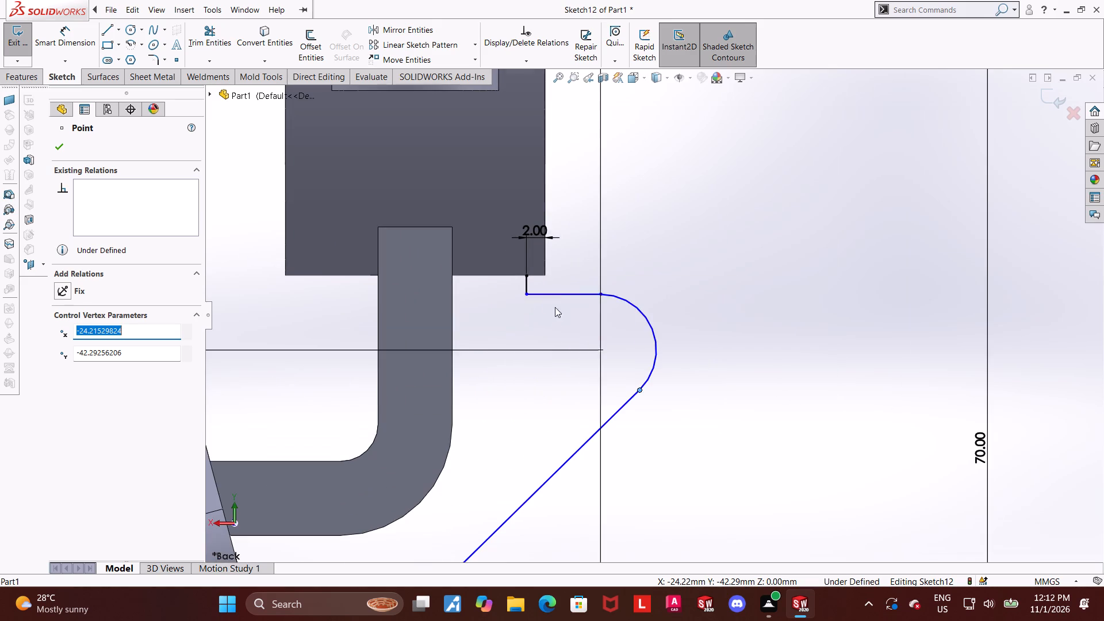
scroll(555, 286, down, 4)
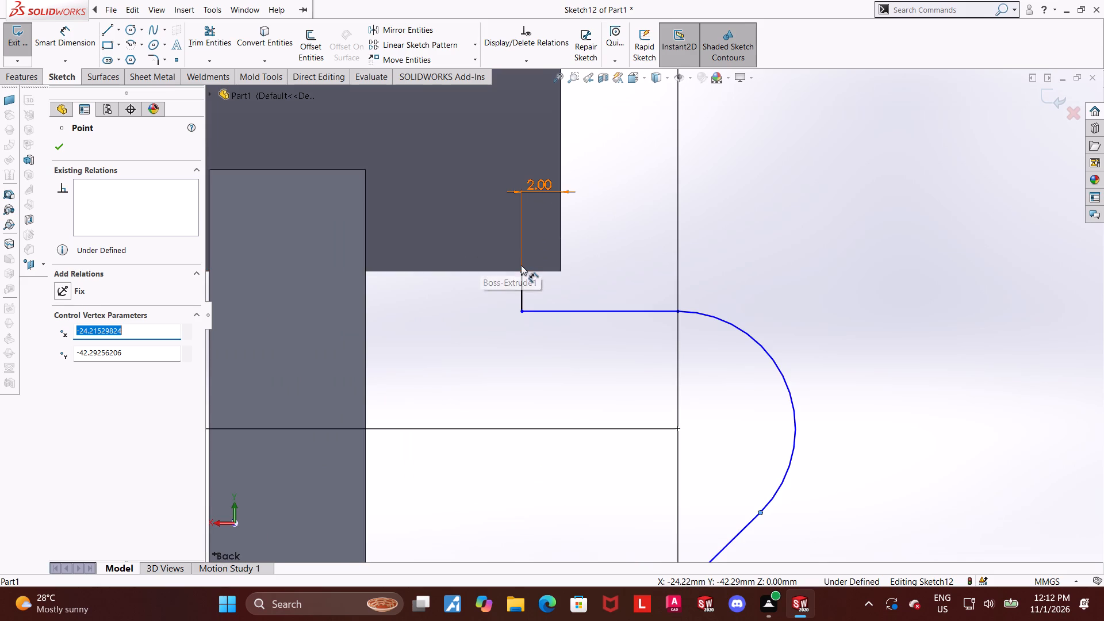
scroll(522, 273, down, 1)
scroll(555, 286, up, 5)
scroll(713, 412, up, 3)
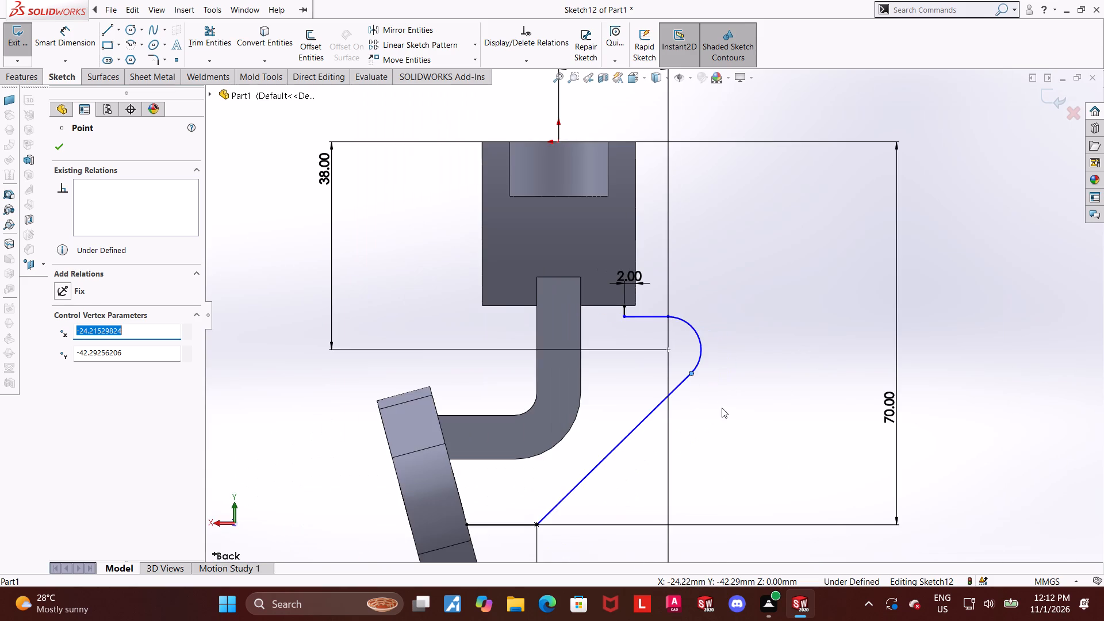
scroll(701, 425, up, 2)
scroll(676, 377, down, 1)
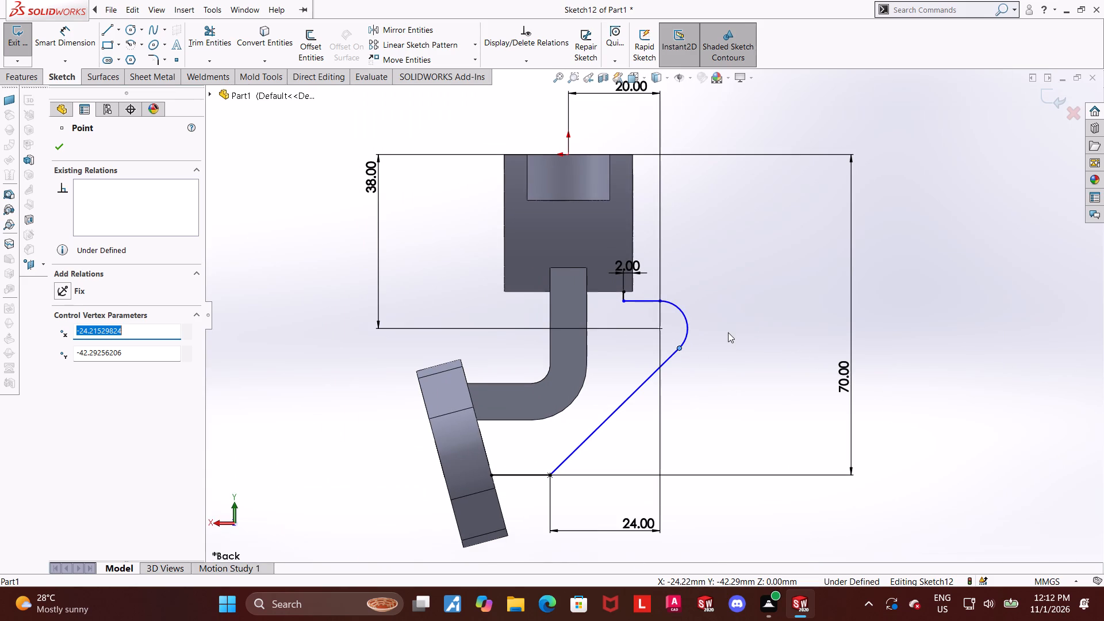
scroll(695, 299, up, 1)
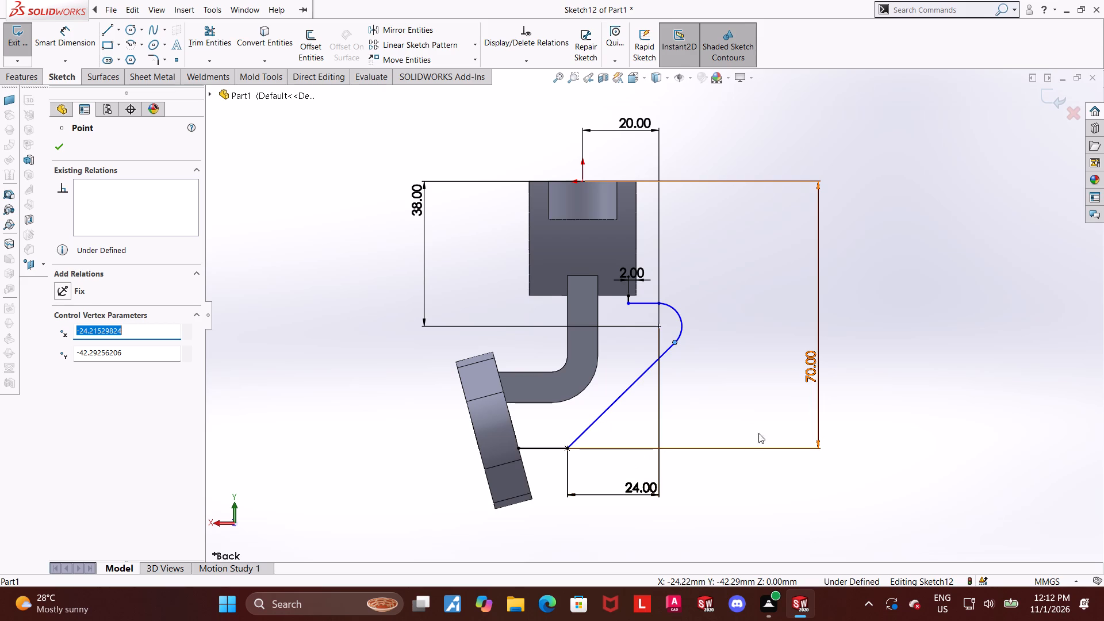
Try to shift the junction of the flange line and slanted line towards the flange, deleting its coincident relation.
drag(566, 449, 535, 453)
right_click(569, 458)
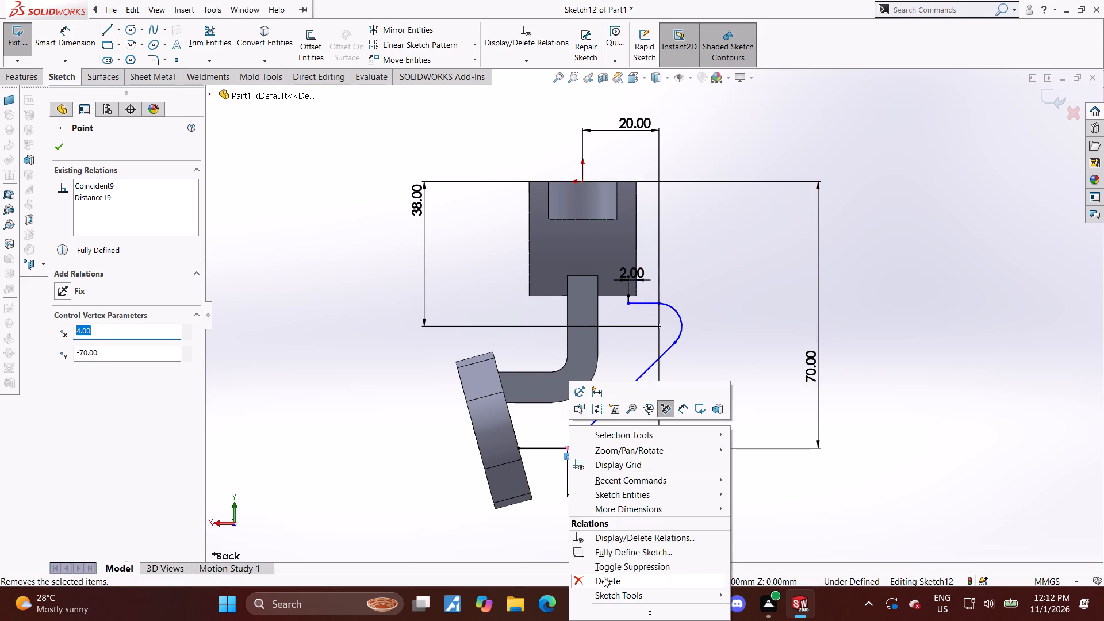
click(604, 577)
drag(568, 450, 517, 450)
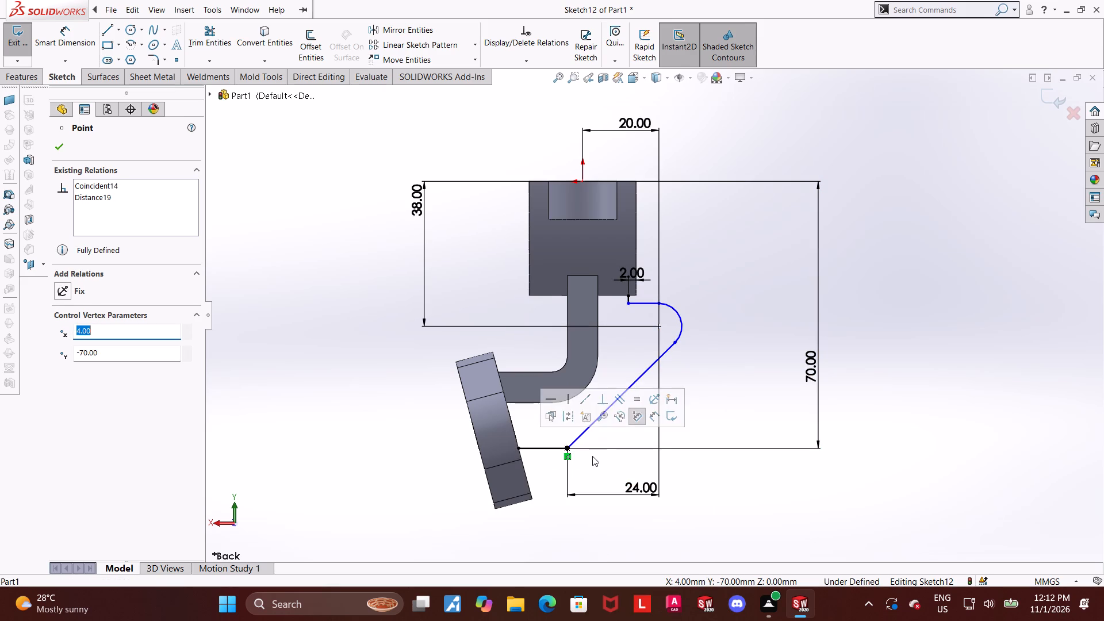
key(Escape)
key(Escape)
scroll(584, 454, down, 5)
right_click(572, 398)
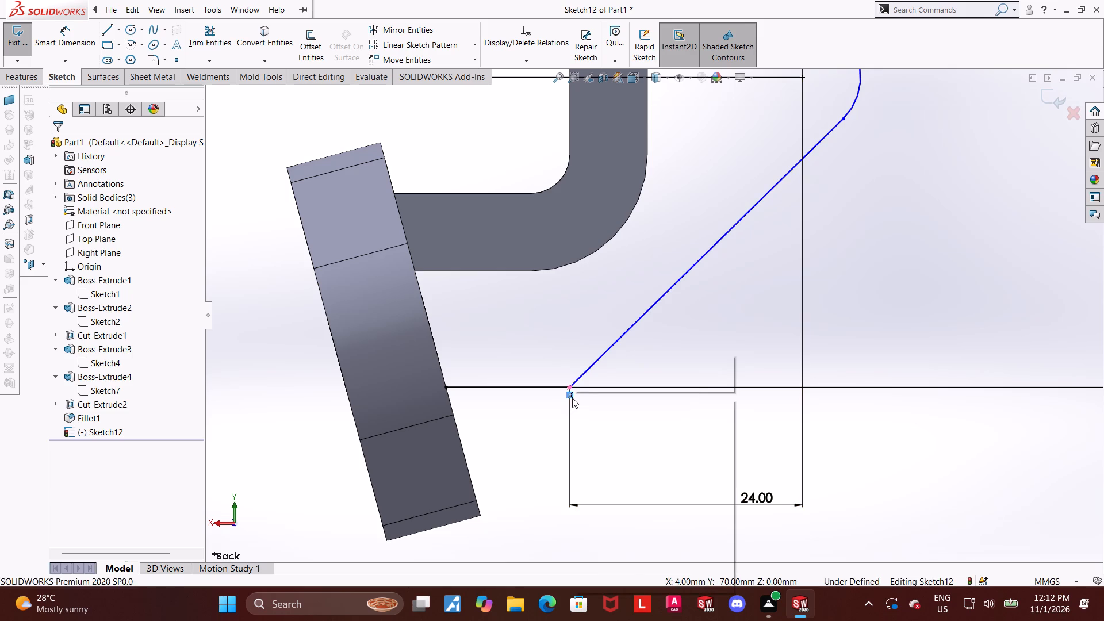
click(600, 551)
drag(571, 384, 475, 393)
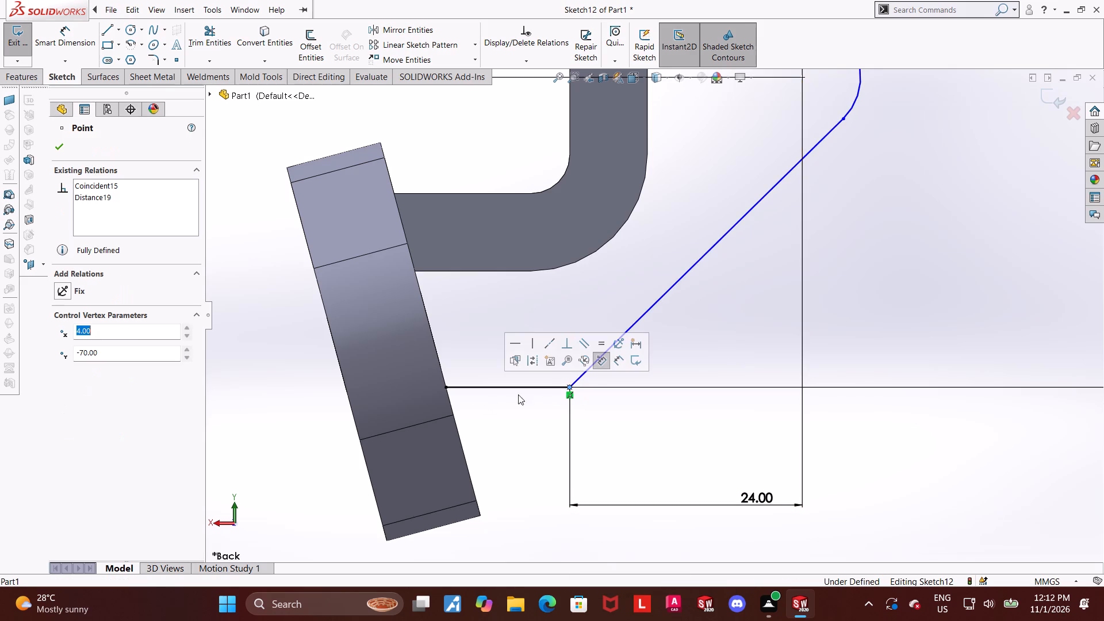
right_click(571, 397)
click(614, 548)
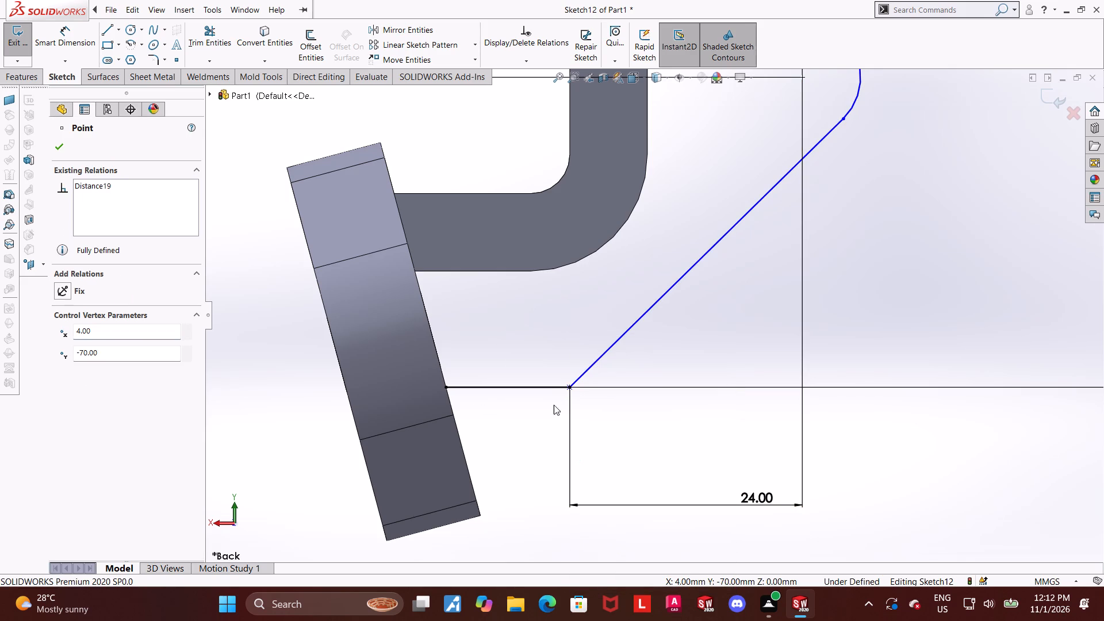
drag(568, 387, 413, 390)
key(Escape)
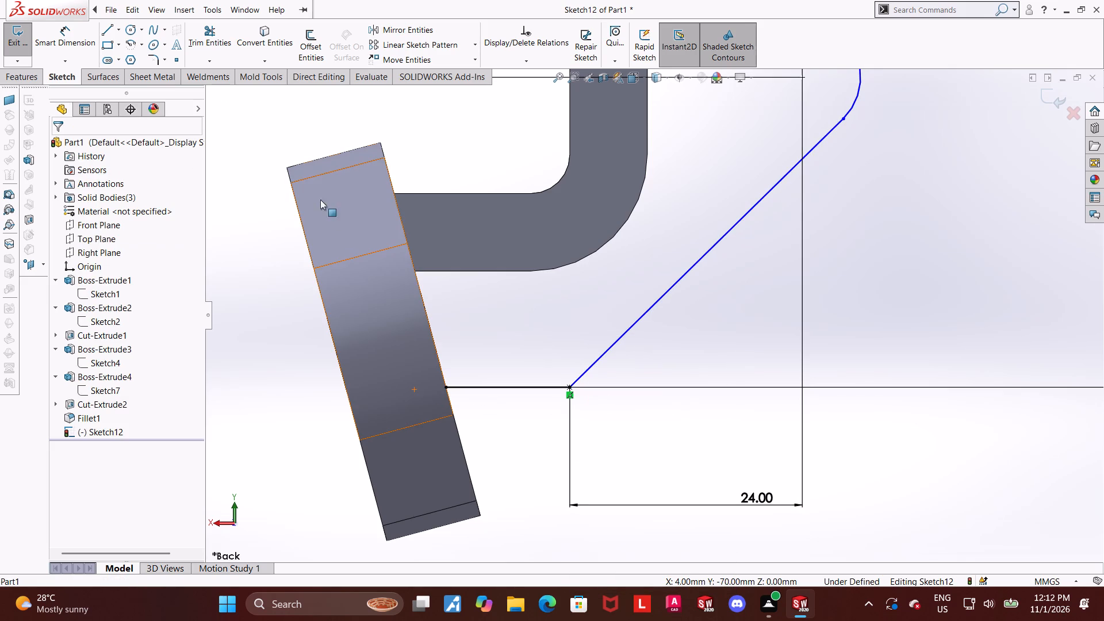
Trim away the horizontal line between the flange and the slanted line's lower end.
click(222, 35)
drag(543, 415, 514, 347)
scroll(516, 383, up, 5)
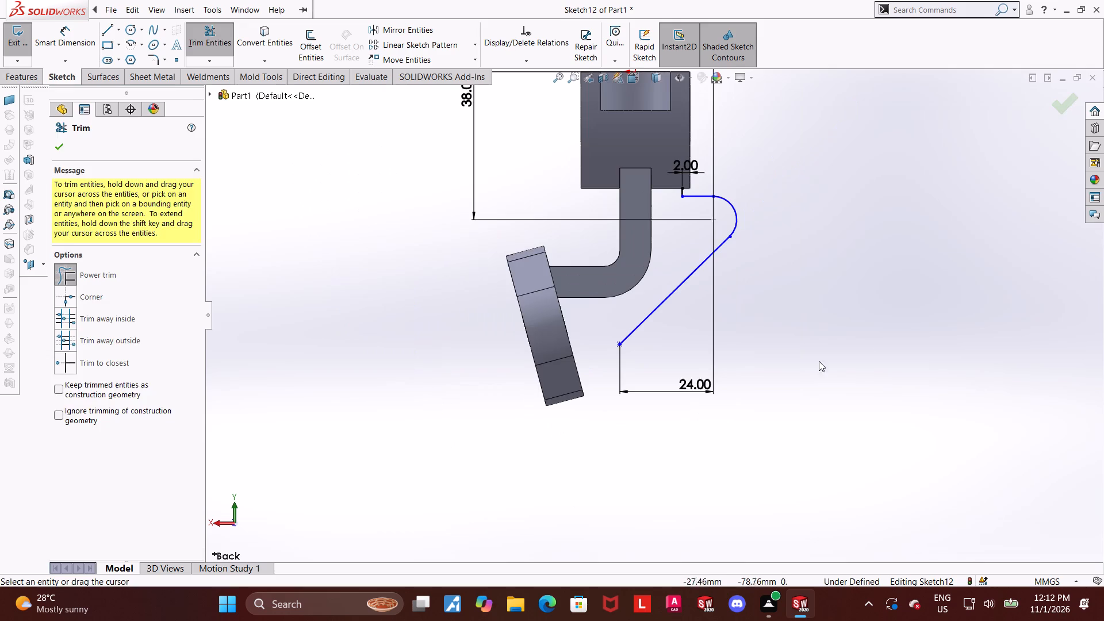
key(Escape)
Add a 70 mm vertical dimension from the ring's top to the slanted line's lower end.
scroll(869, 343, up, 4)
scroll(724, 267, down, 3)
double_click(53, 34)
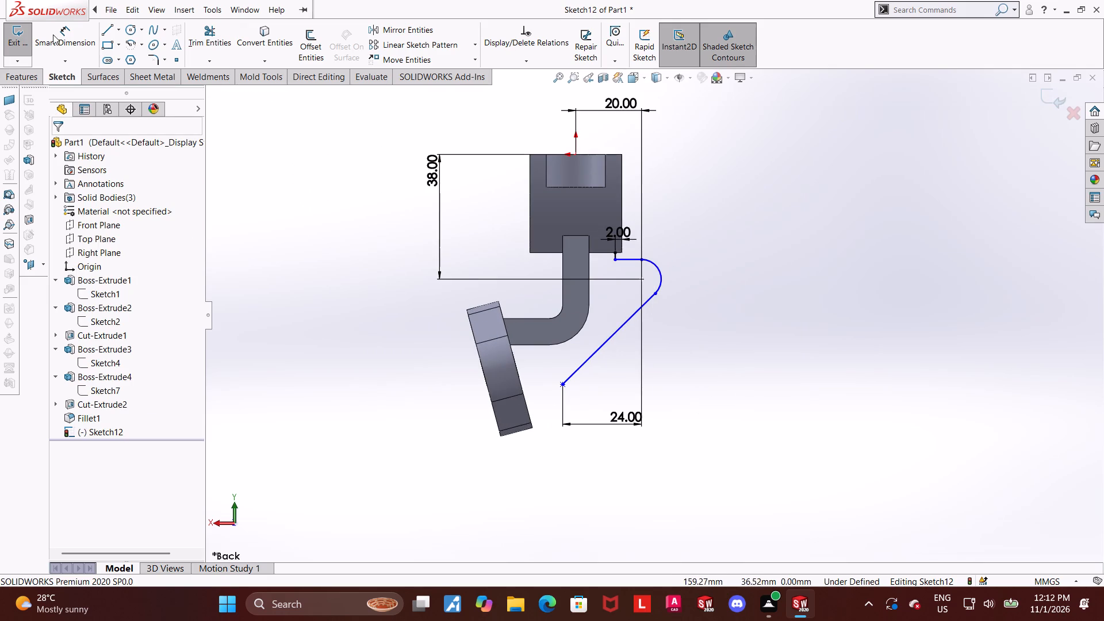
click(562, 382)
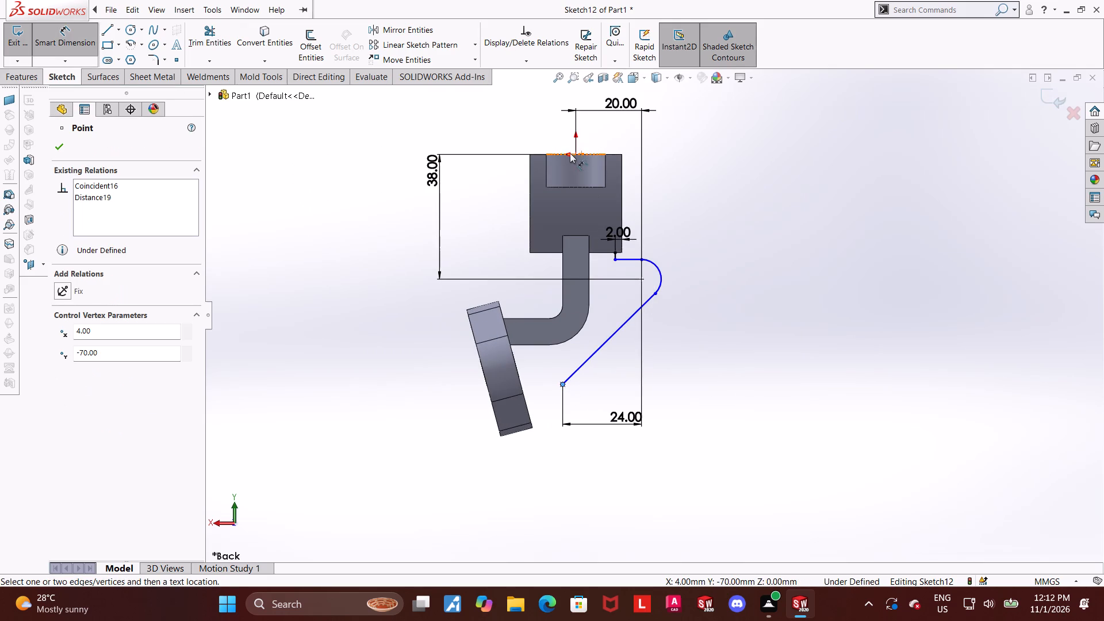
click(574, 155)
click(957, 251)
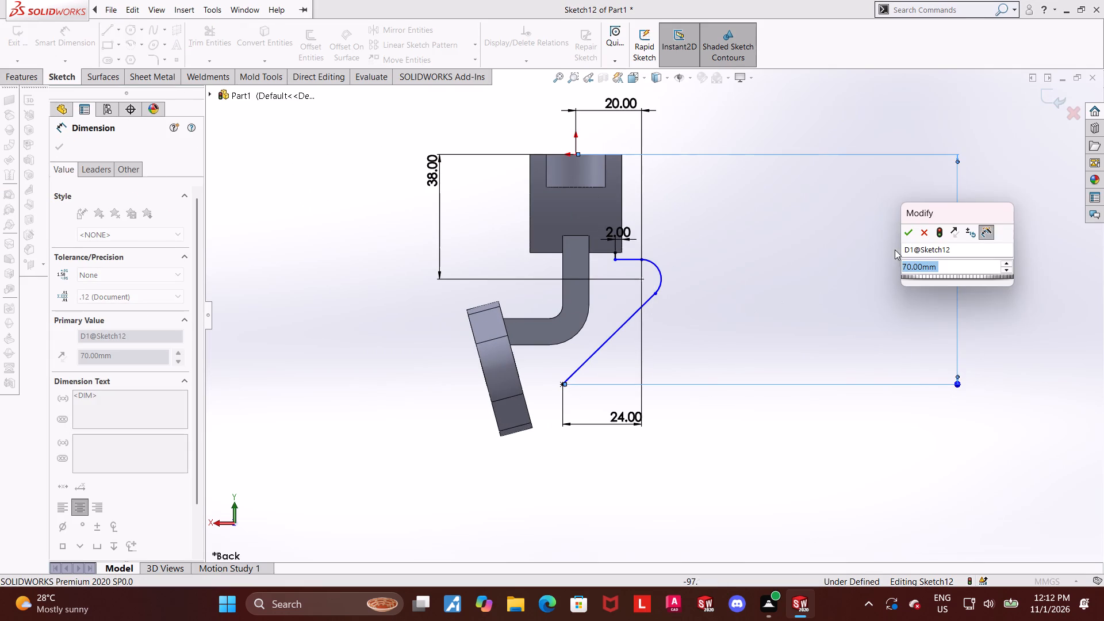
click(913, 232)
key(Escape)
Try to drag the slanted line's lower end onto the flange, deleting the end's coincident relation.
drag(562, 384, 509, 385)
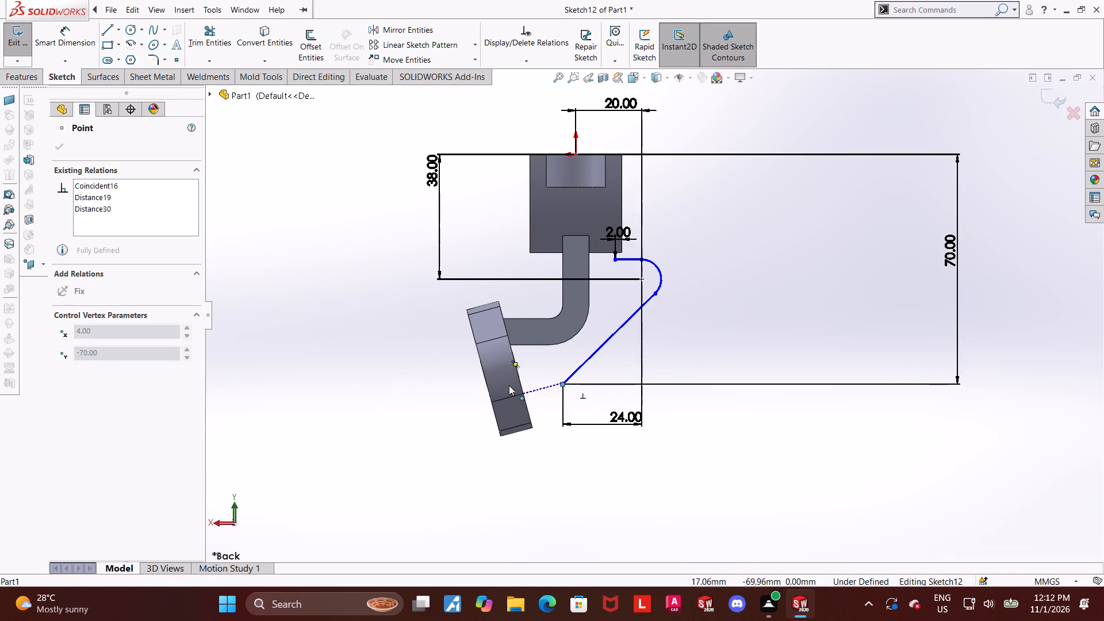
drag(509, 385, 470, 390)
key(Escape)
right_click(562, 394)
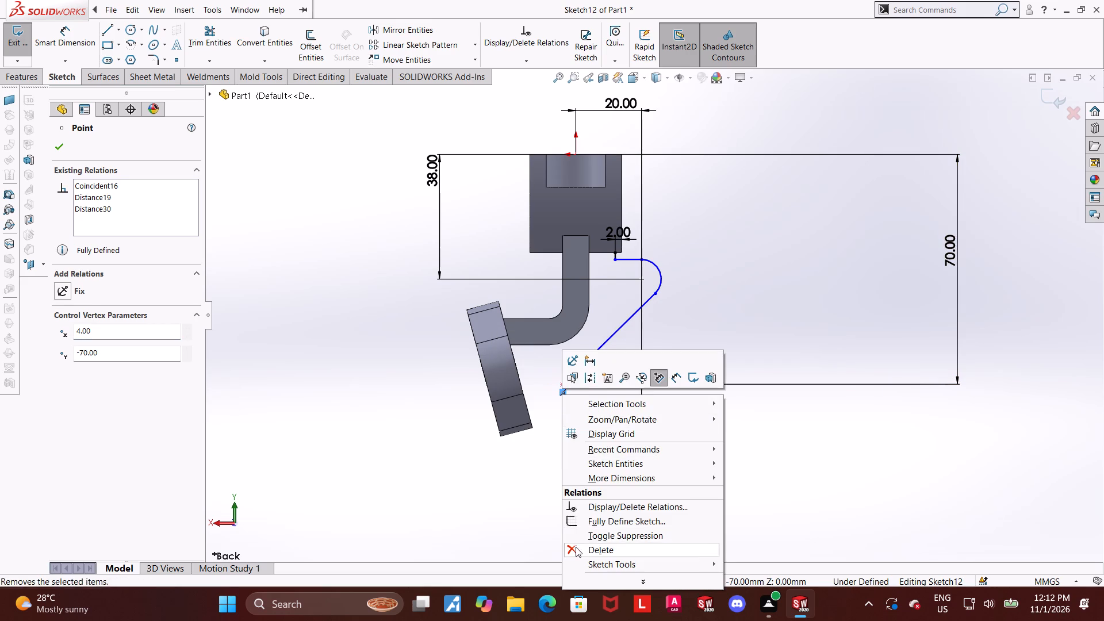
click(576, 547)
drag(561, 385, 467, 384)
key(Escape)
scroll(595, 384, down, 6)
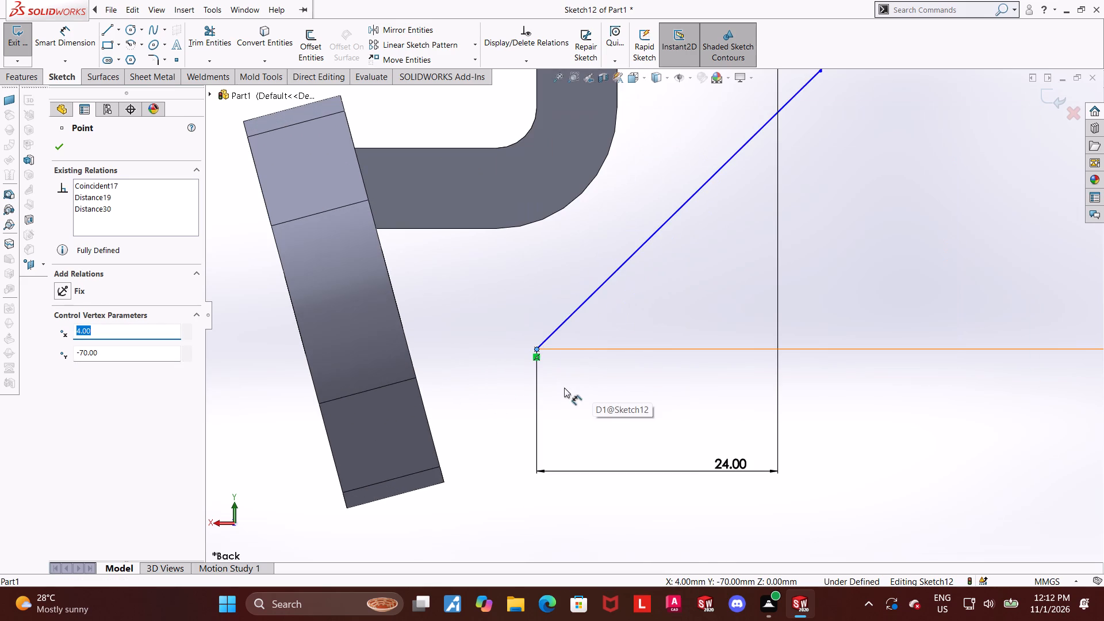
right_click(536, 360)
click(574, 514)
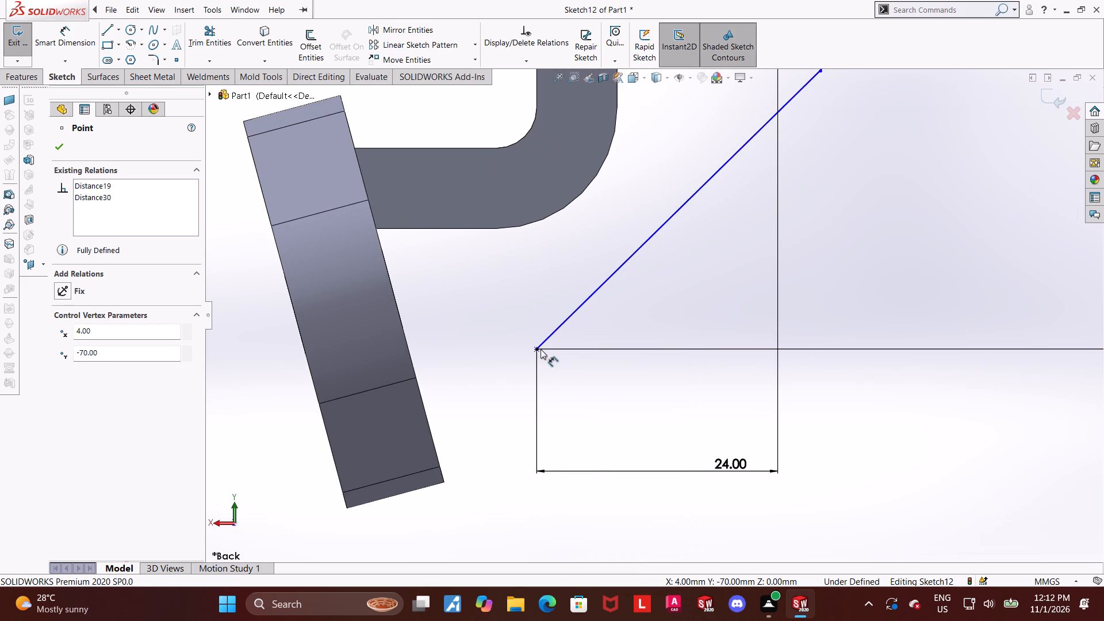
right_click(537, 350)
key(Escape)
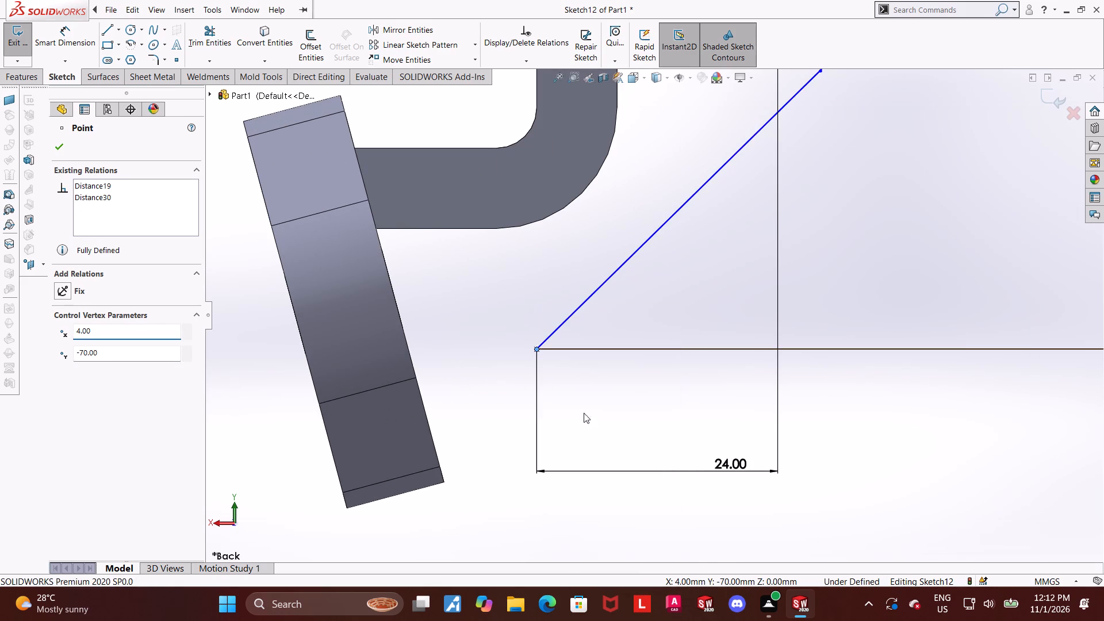
Delete the 24 mm horizontal dimension between the slanted line's lower end and the arc's centre.
right_click(724, 462)
click(756, 450)
key(Escape)
Trim away the slanted line running from the arc down towards the flange.
scroll(742, 429, up, 4)
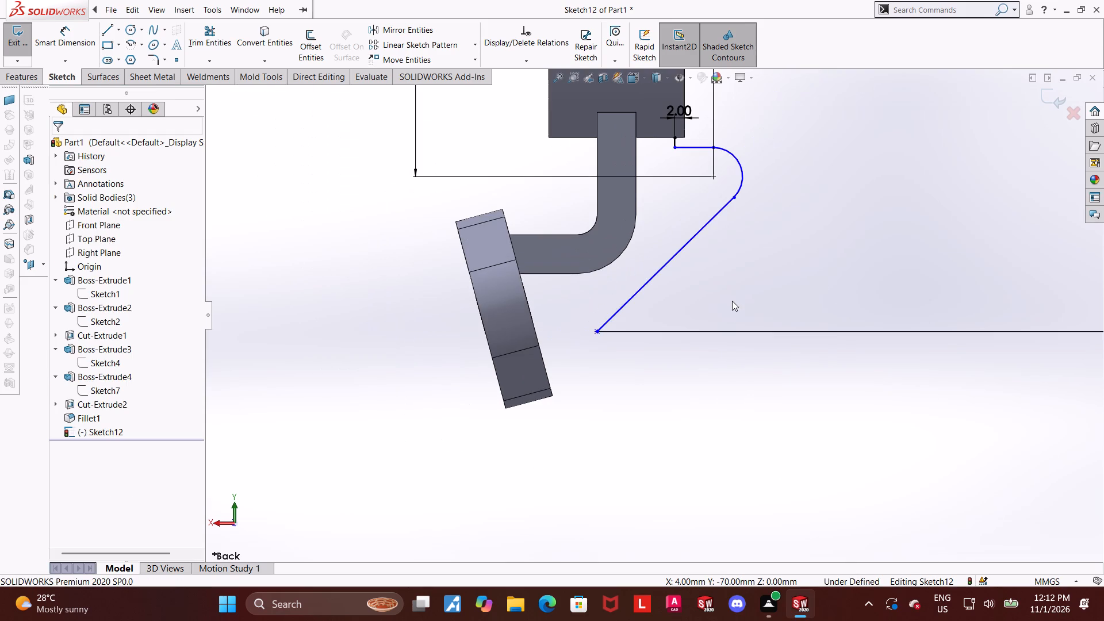
click(724, 295)
click(197, 32)
drag(734, 287, 663, 247)
Delete the leftover endpoint of the trimmed slanted line near the flange.
scroll(643, 318, down, 2)
right_click(579, 336)
key(Escape)
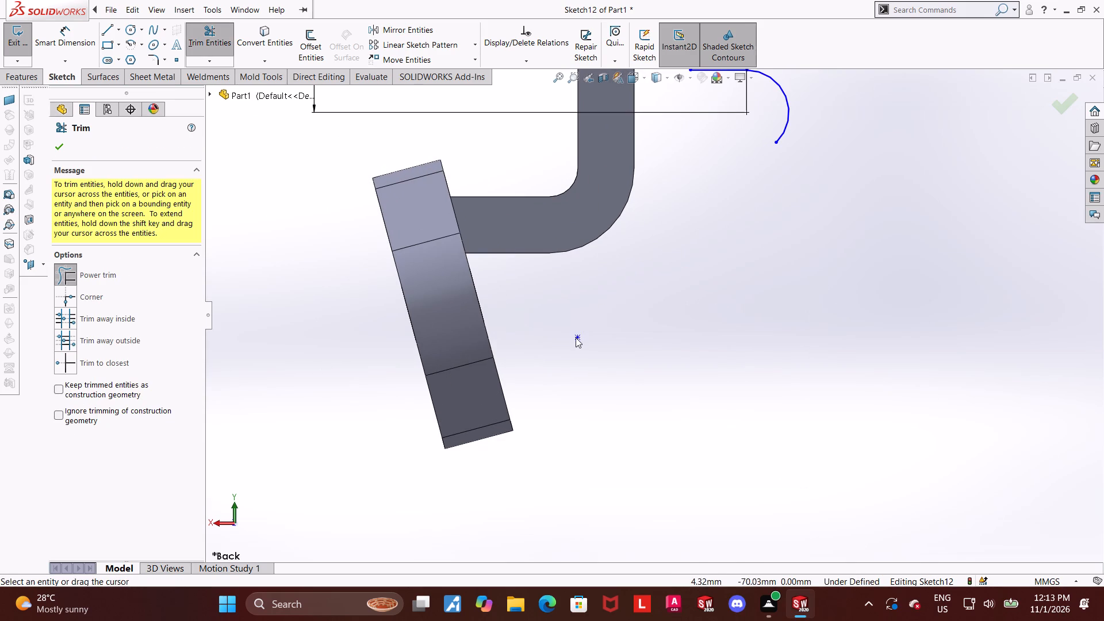
right_click(578, 333)
key(Escape)
click(577, 336)
scroll(1045, 167, up, 5)
scroll(860, 249, up, 3)
scroll(914, 275, down, 4)
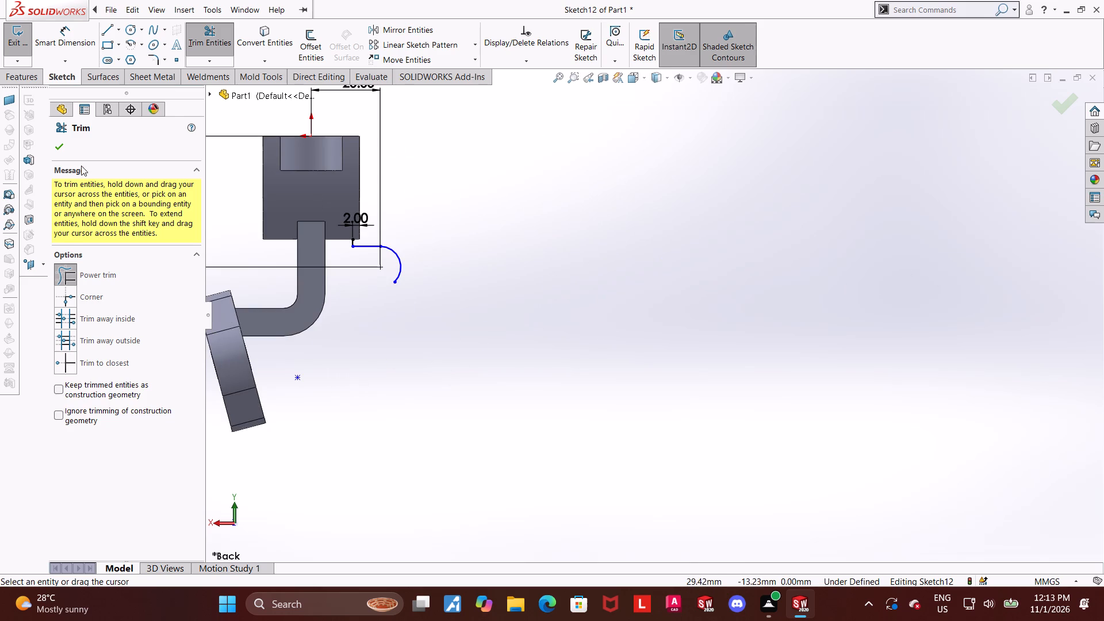
key(Escape)
scroll(424, 313, up, 4)
scroll(420, 350, down, 3)
click(554, 328)
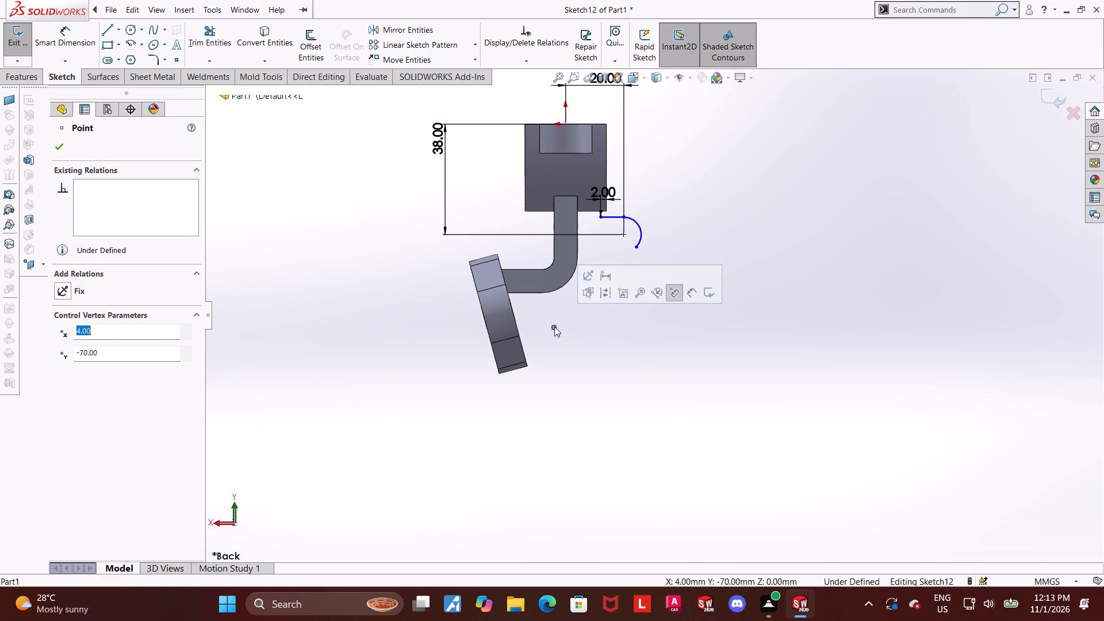
right_click(554, 327)
click(577, 480)
scroll(650, 366, up, 2)
scroll(652, 251, down, 3)
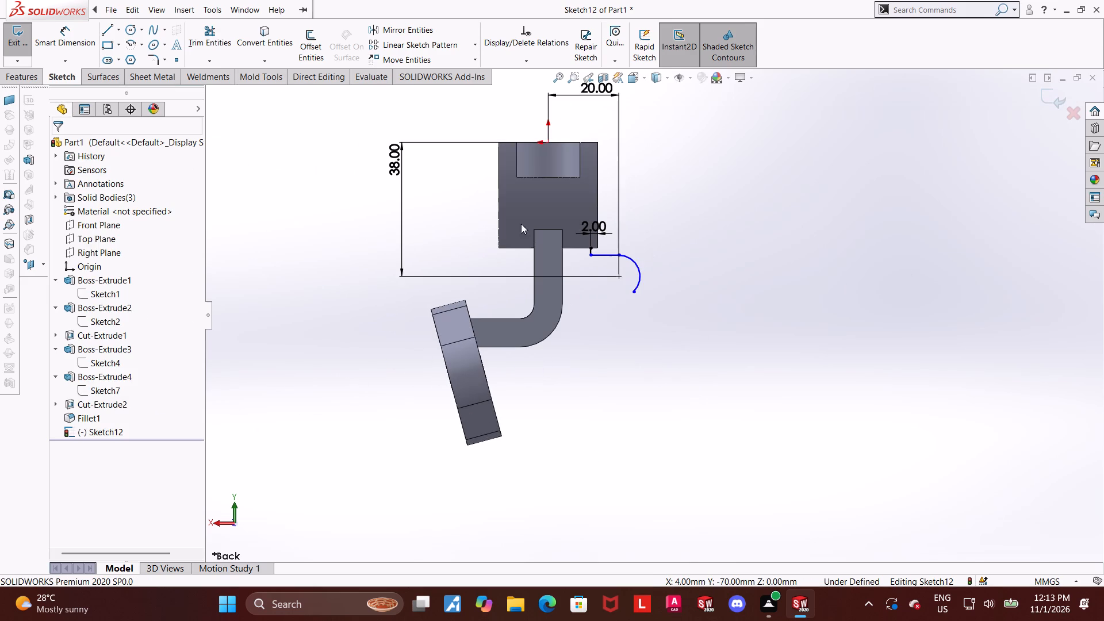
key(Escape)
Draw a slanted line from the arc's lower end towards the flange, ending about 76 mm below the ring's top.
click(113, 26)
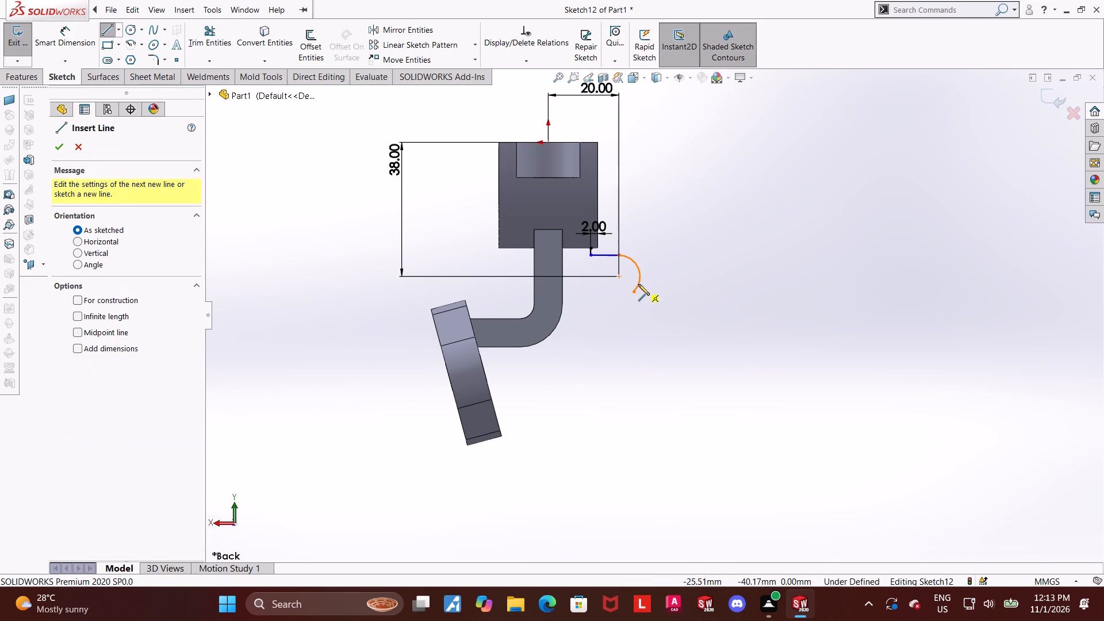
click(638, 284)
click(541, 409)
key(Escape)
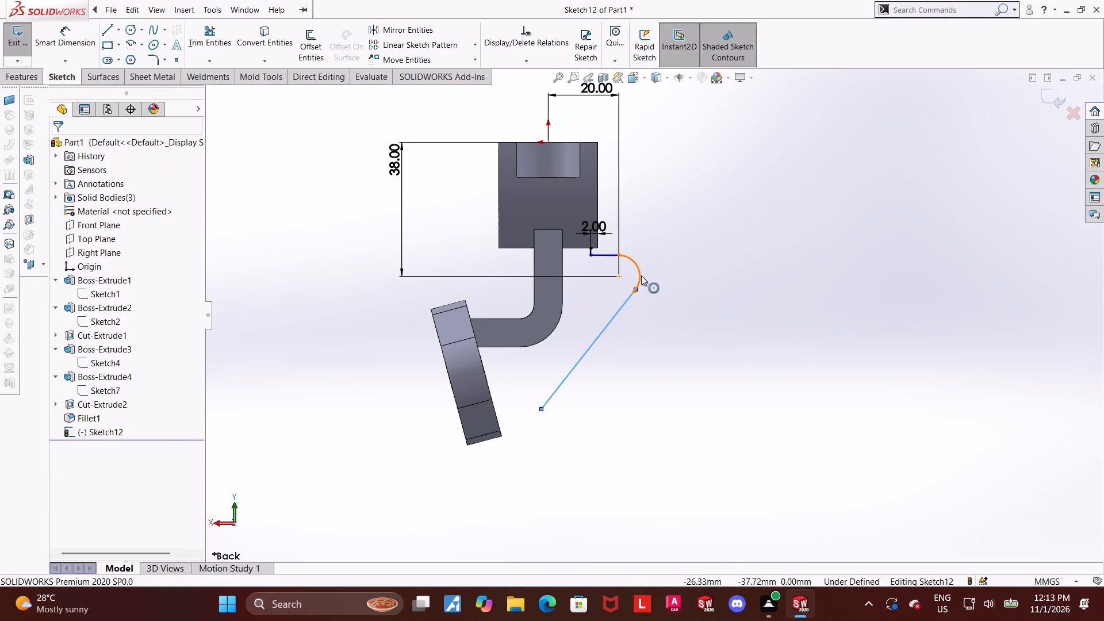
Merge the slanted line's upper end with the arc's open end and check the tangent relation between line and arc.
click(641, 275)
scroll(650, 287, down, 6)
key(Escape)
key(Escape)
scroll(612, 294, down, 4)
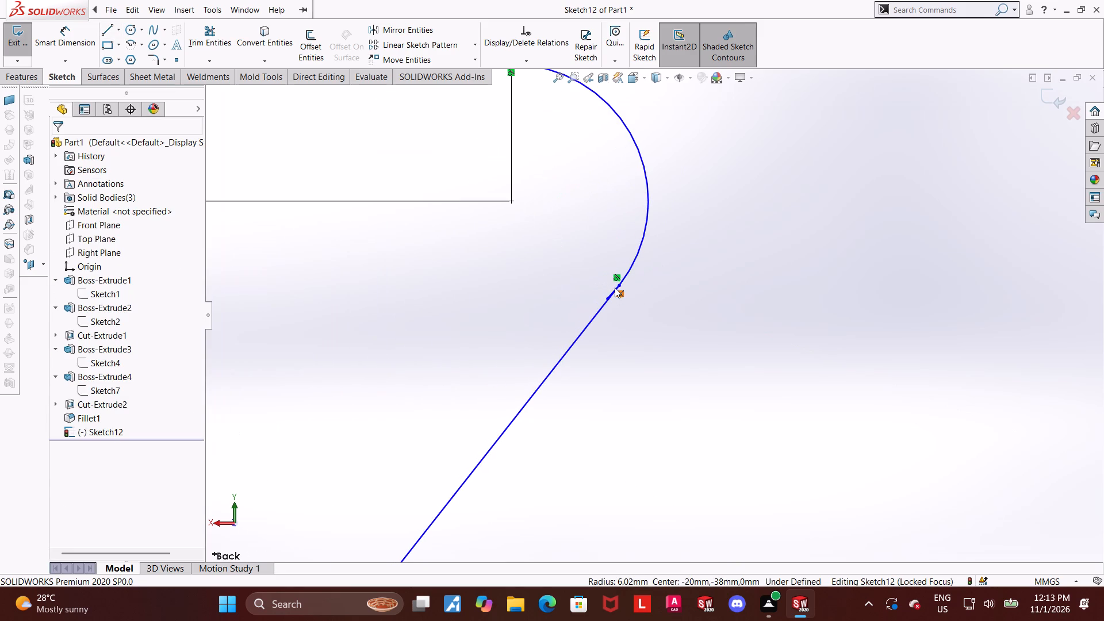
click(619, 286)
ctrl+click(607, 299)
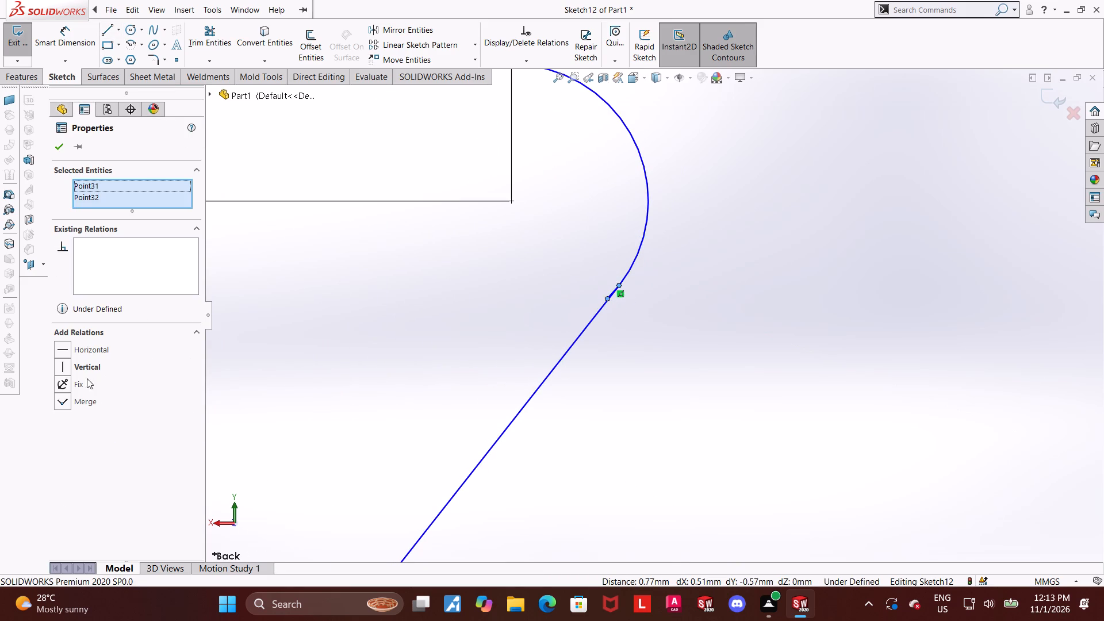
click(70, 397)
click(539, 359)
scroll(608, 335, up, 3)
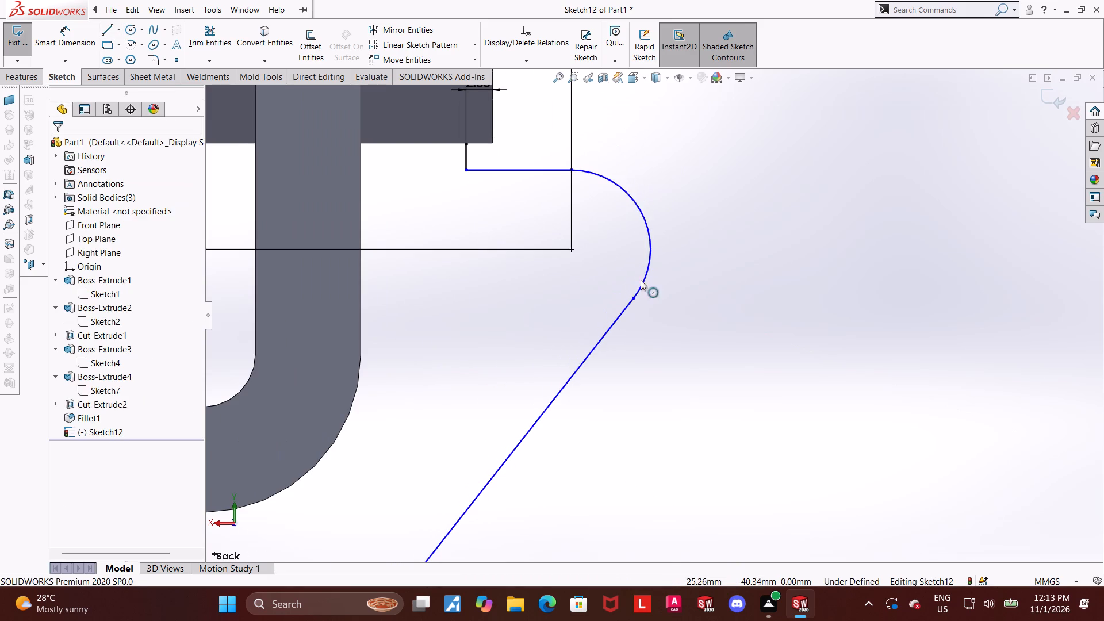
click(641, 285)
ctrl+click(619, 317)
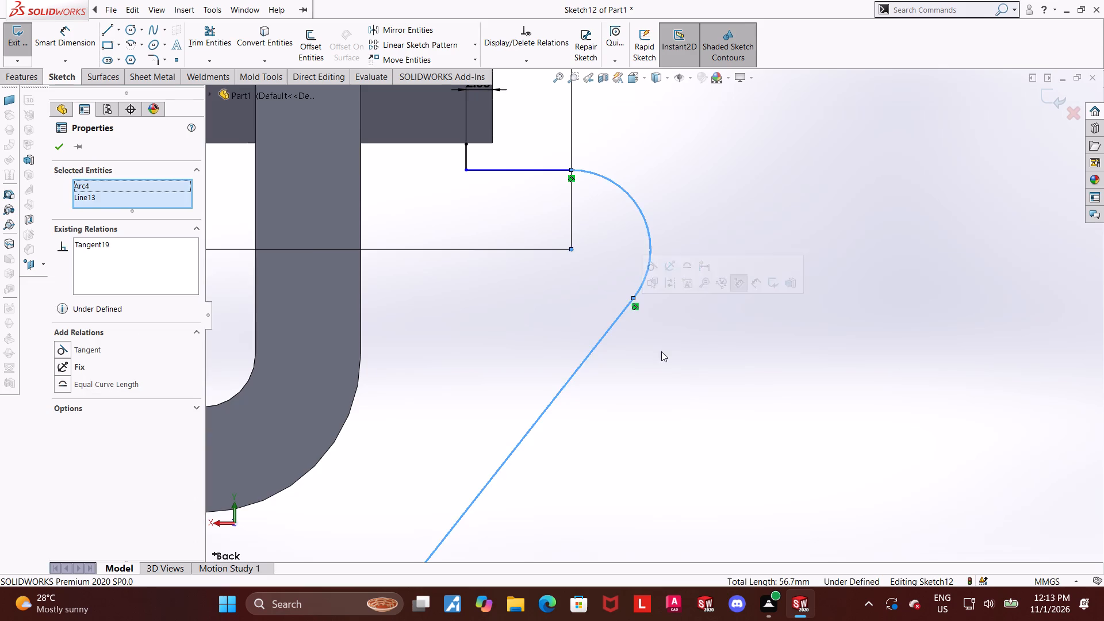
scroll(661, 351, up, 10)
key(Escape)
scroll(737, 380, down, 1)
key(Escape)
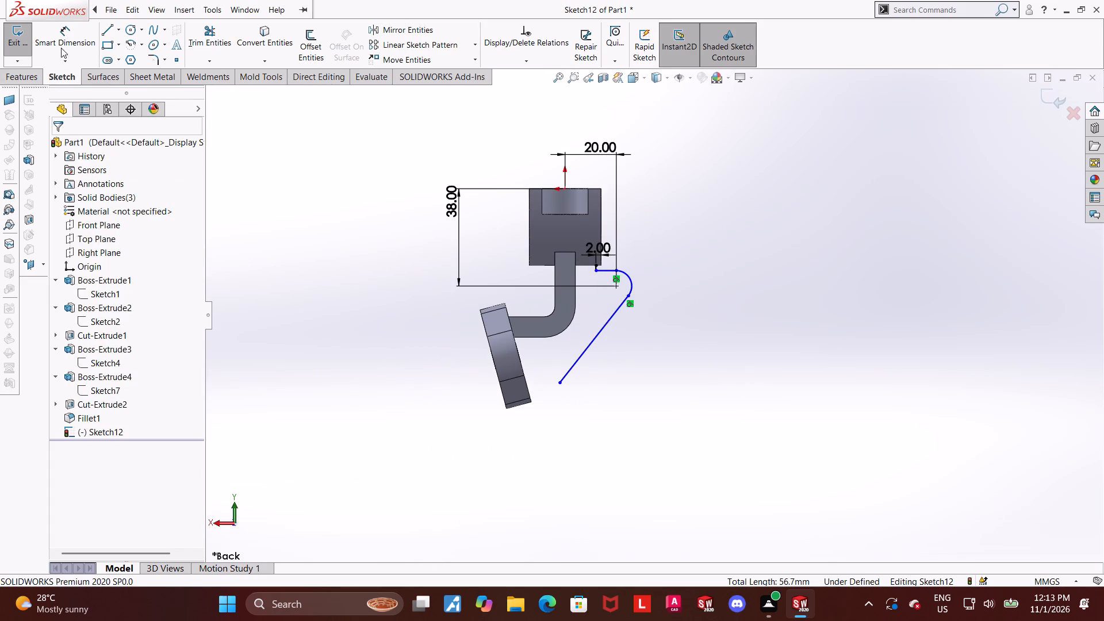
Add a 70 mm vertical dimension from the origin at the ring's top to the slanted line's lower end.
click(67, 39)
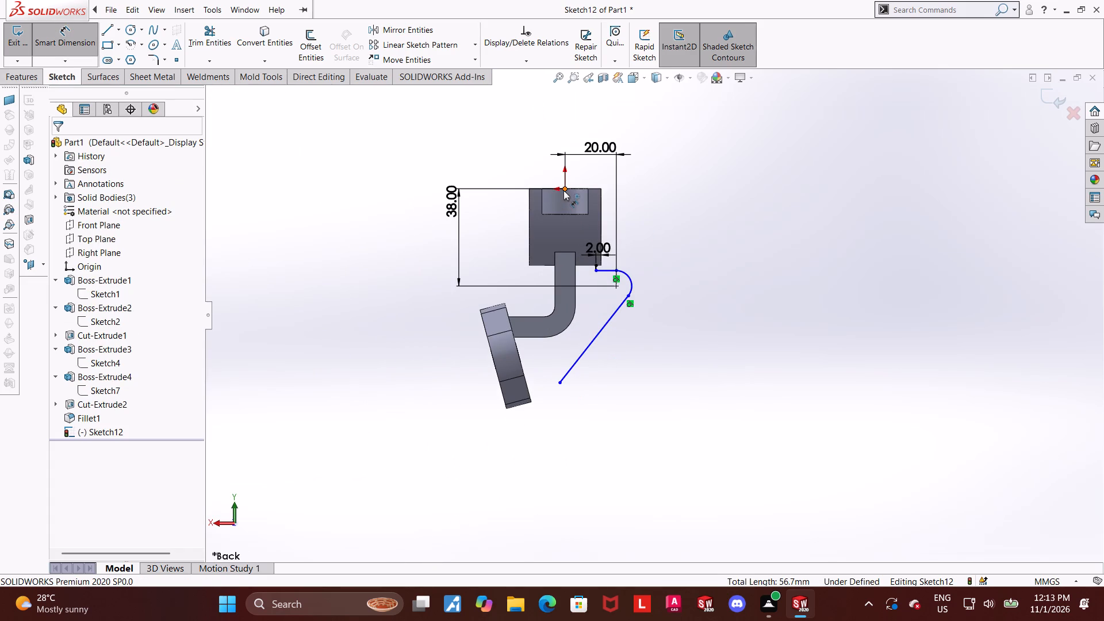
click(563, 190)
click(559, 384)
click(779, 358)
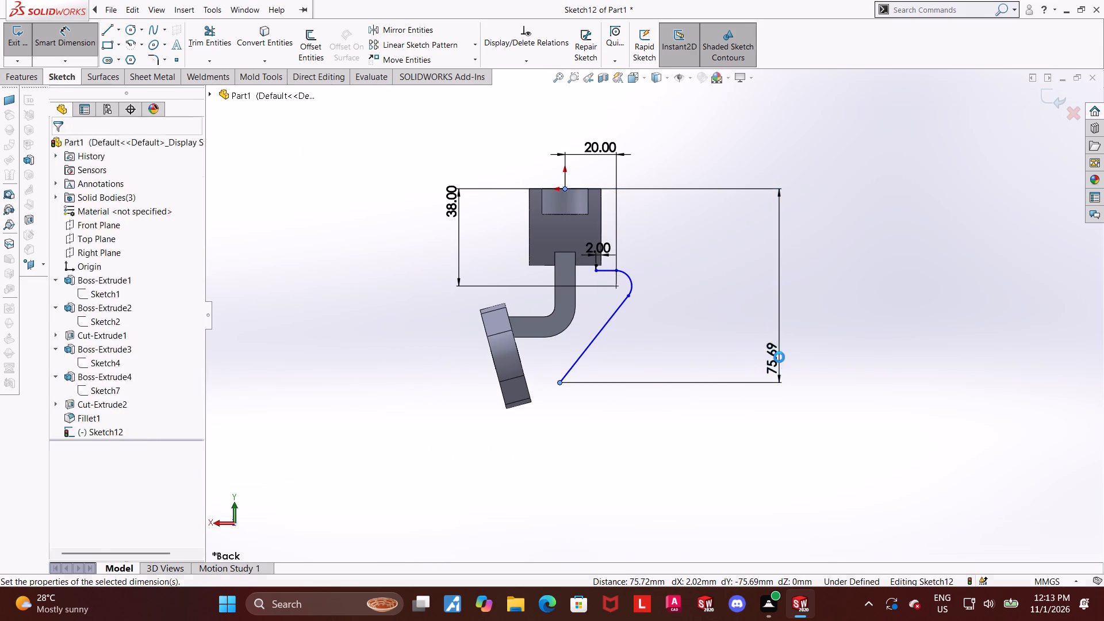
text(70)
key(Return)
key(Escape)
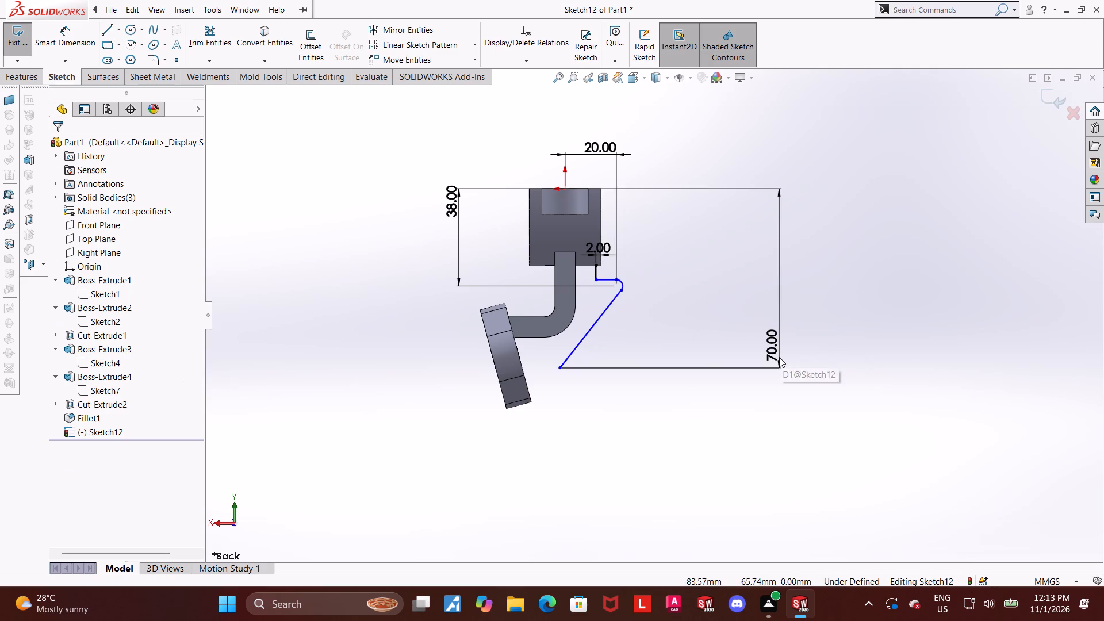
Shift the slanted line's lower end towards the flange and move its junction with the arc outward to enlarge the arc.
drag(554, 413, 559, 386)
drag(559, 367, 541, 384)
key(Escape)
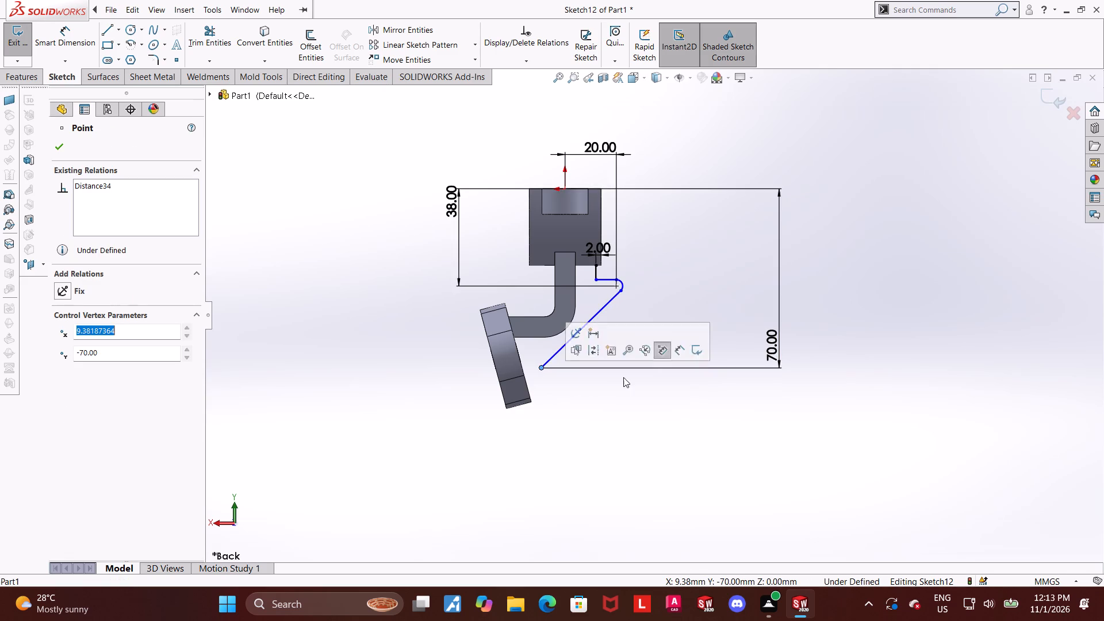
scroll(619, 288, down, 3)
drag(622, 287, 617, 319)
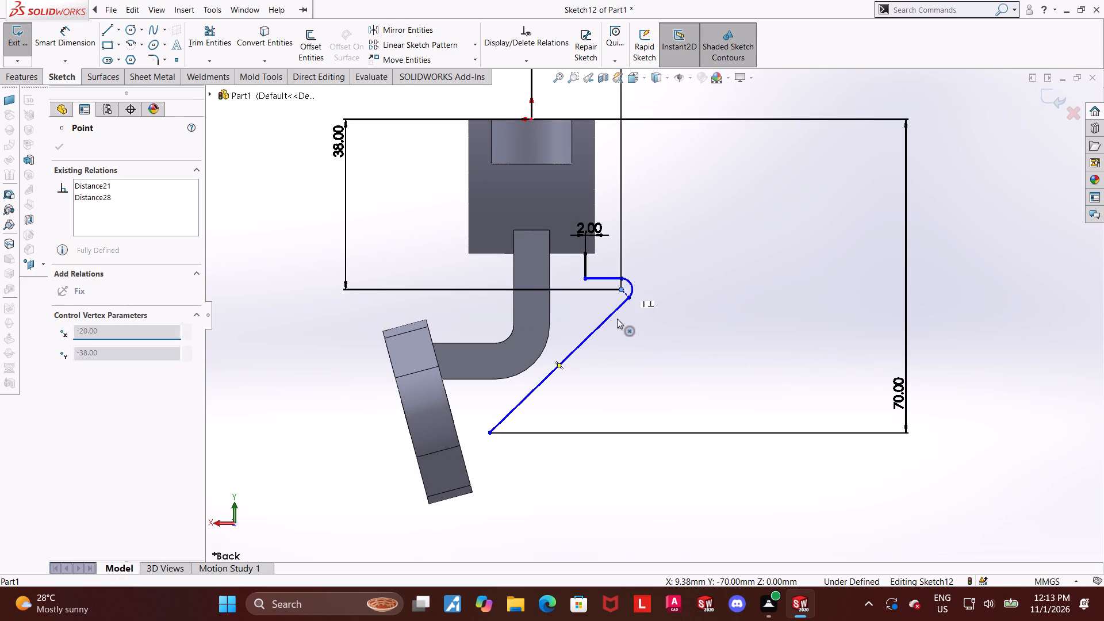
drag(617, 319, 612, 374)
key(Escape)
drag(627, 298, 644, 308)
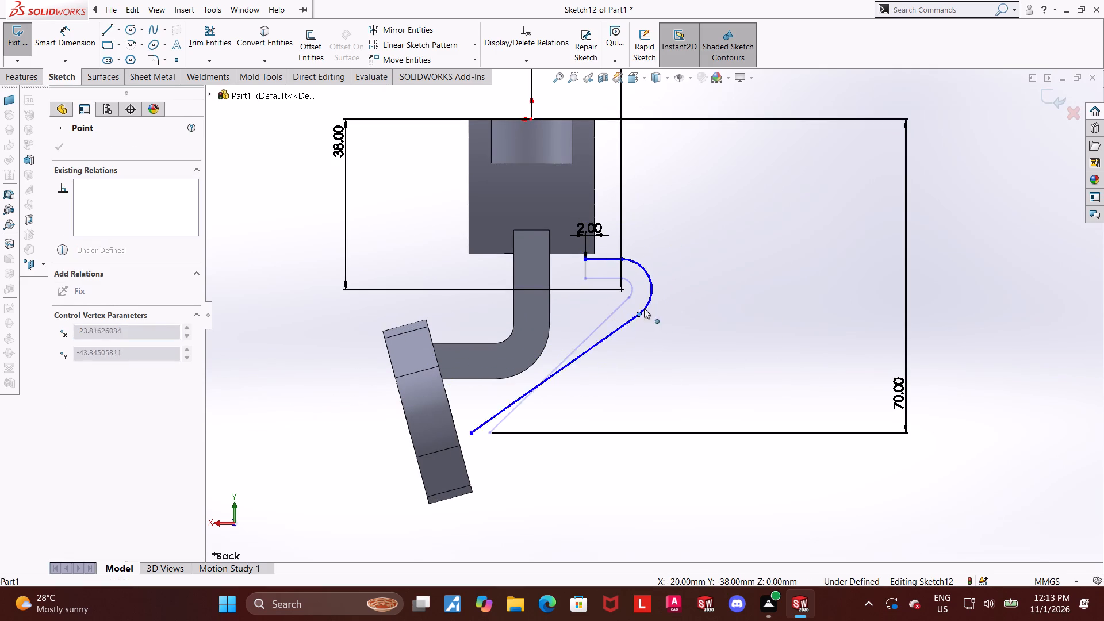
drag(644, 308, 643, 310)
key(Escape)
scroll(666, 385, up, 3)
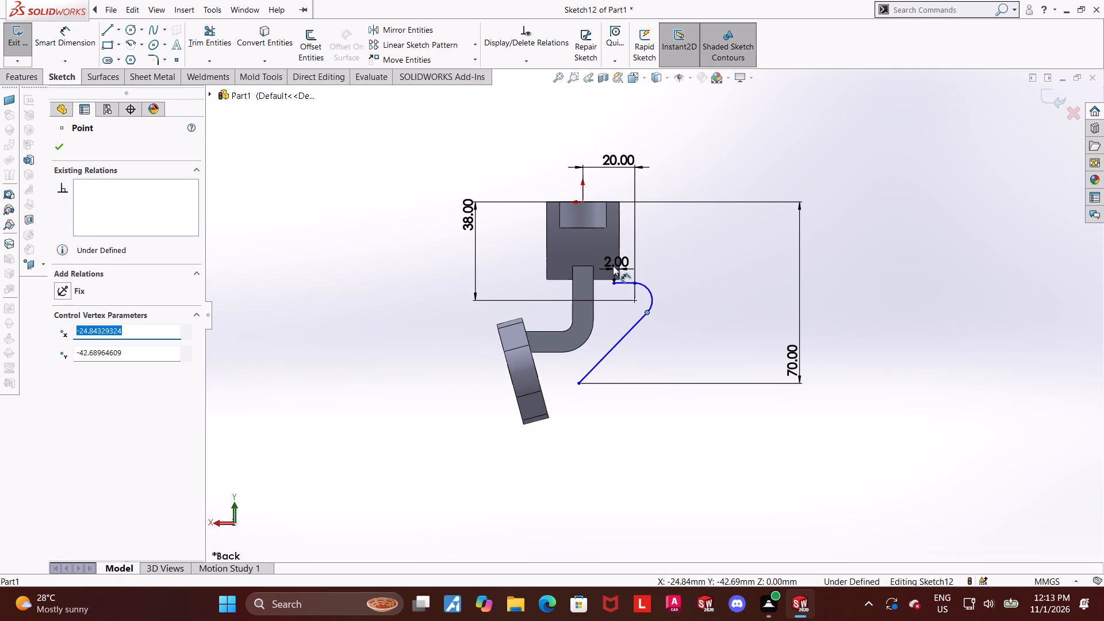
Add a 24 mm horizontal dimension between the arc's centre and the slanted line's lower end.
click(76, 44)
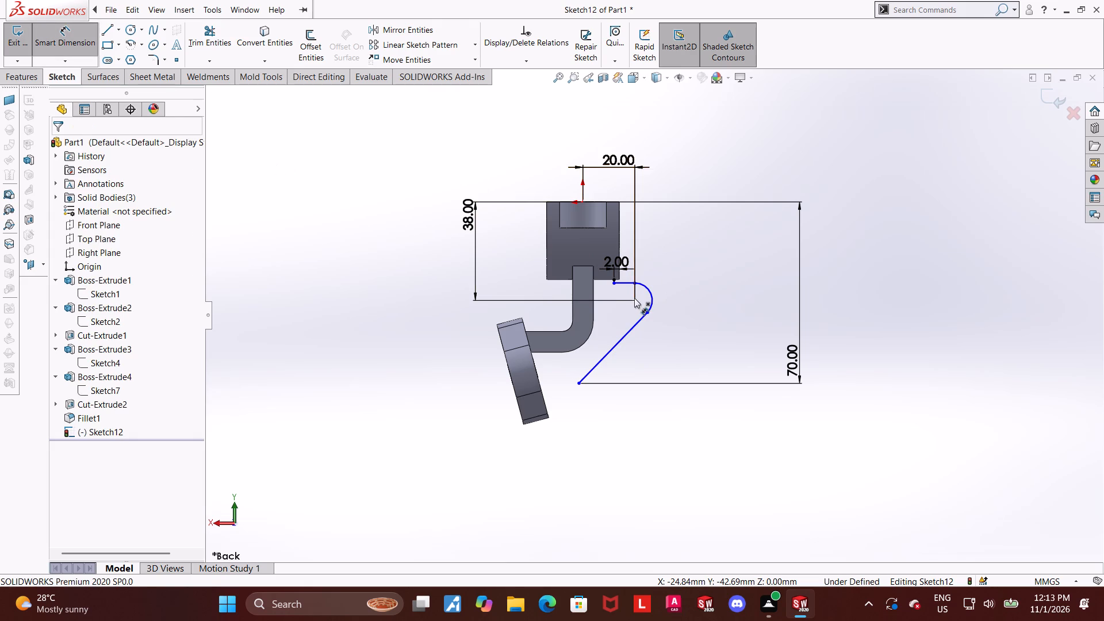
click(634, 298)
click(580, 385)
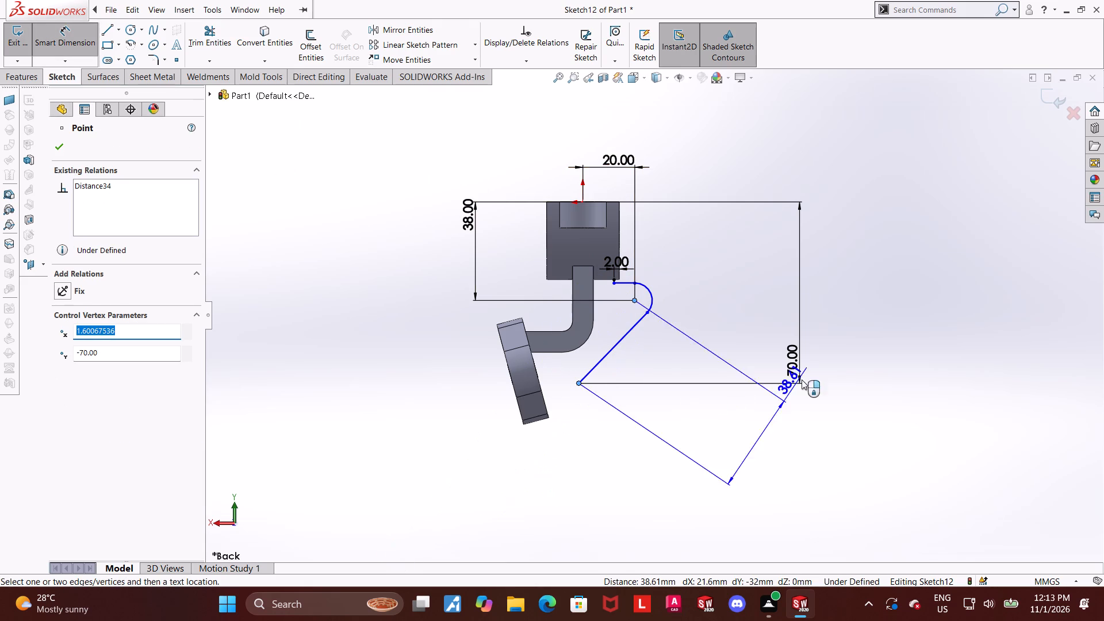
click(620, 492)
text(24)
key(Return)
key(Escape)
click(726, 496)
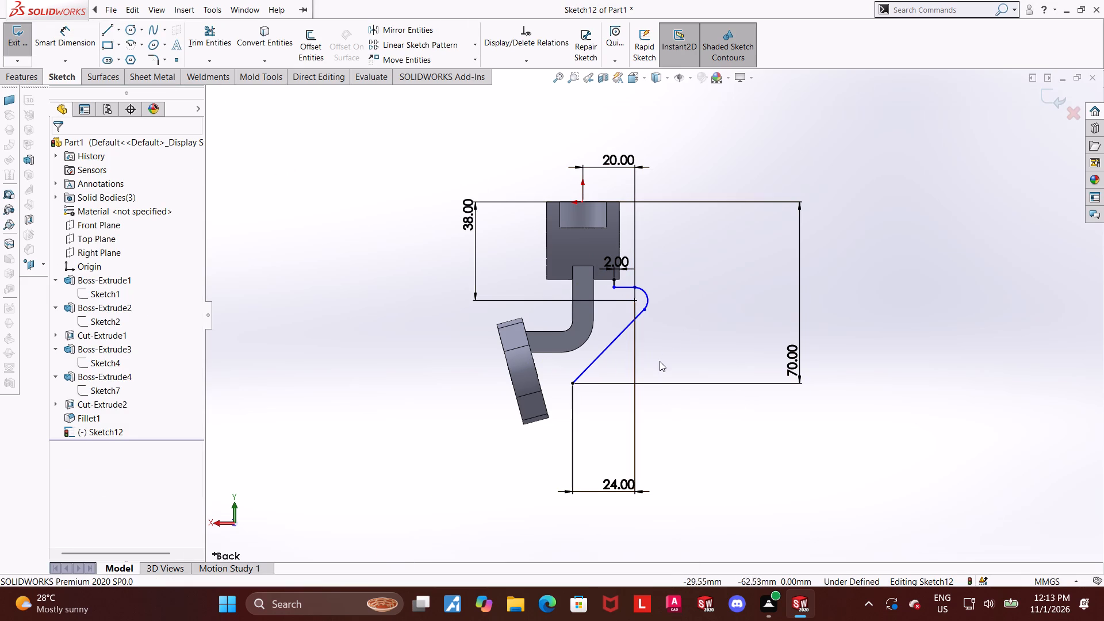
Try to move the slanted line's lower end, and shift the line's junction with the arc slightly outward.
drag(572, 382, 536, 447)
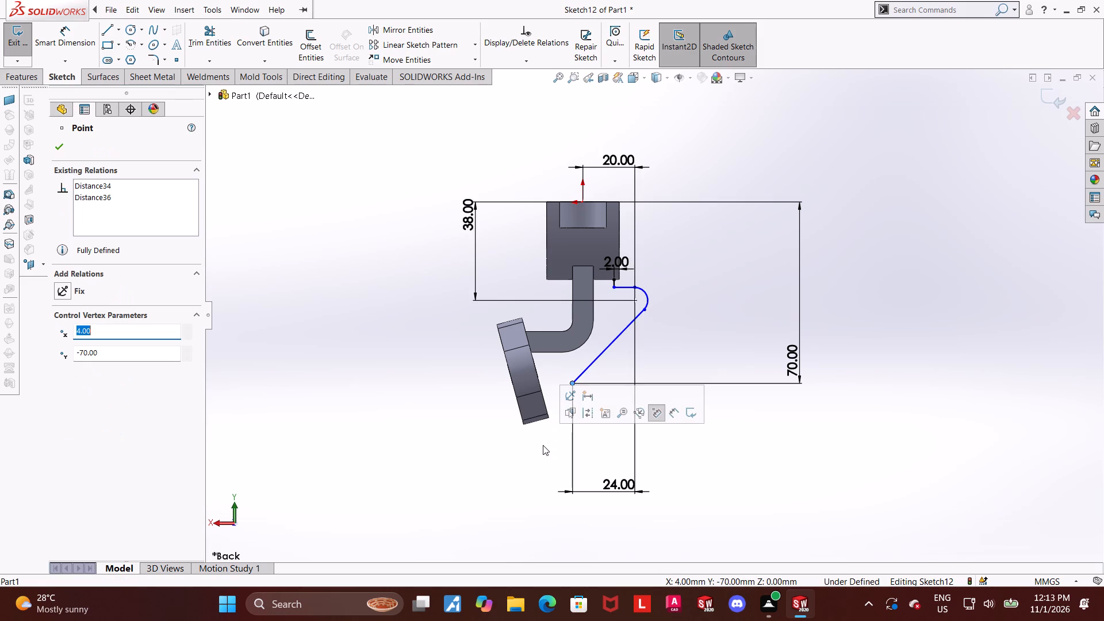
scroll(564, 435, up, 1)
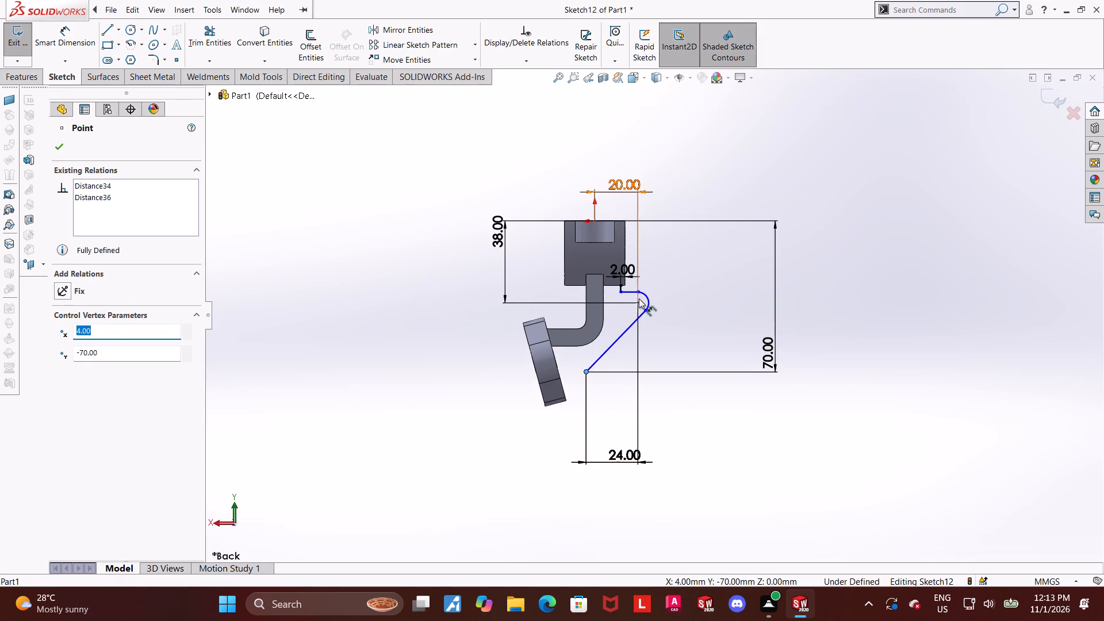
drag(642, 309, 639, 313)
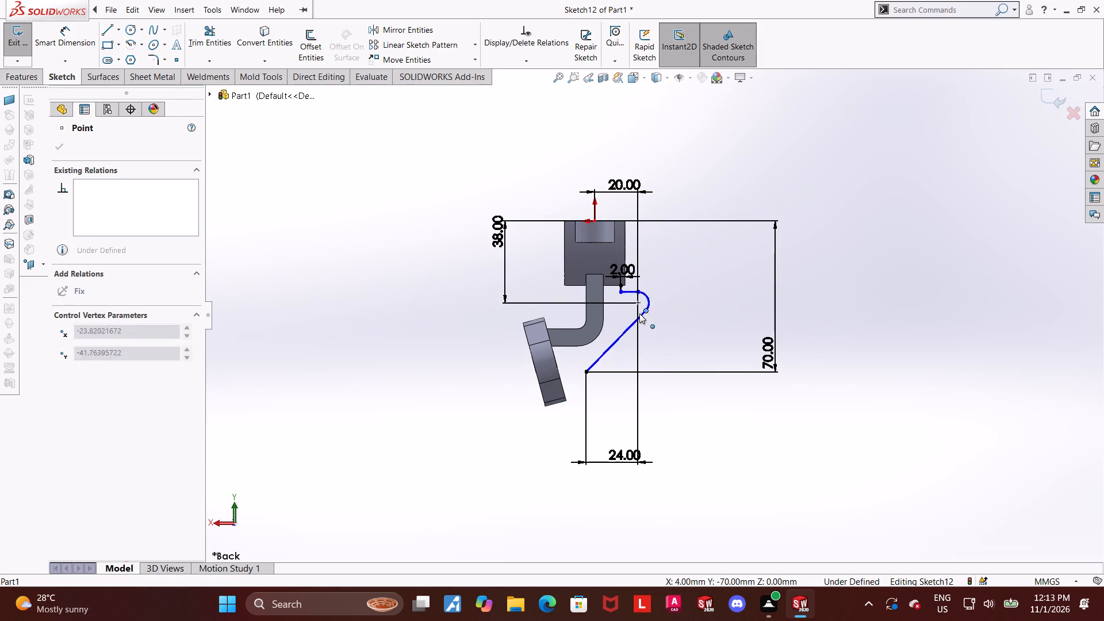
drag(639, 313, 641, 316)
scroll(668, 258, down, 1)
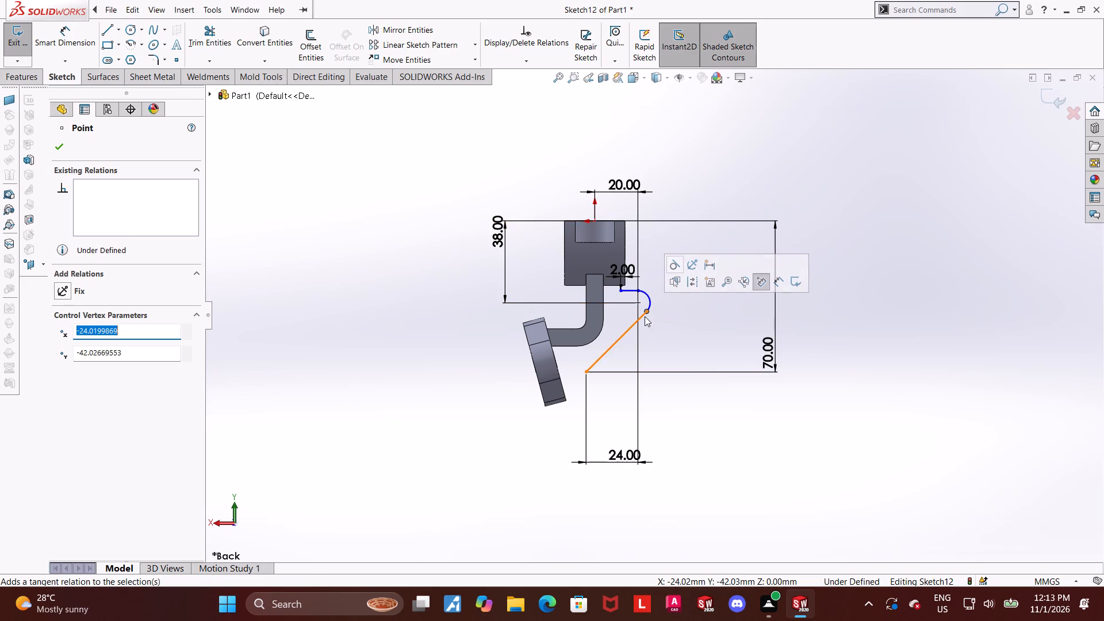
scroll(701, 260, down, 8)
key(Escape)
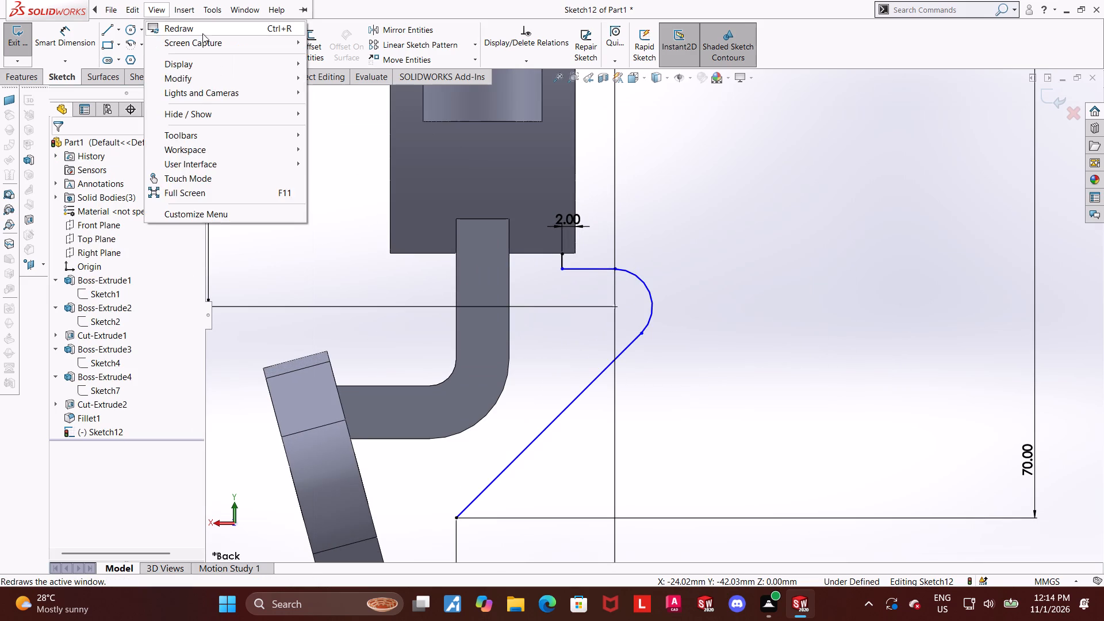
Trim away the arc between the short horizontal line and the slanted line.
click(210, 34)
key(Escape)
click(211, 37)
drag(721, 286, 628, 310)
scroll(642, 310, up, 5)
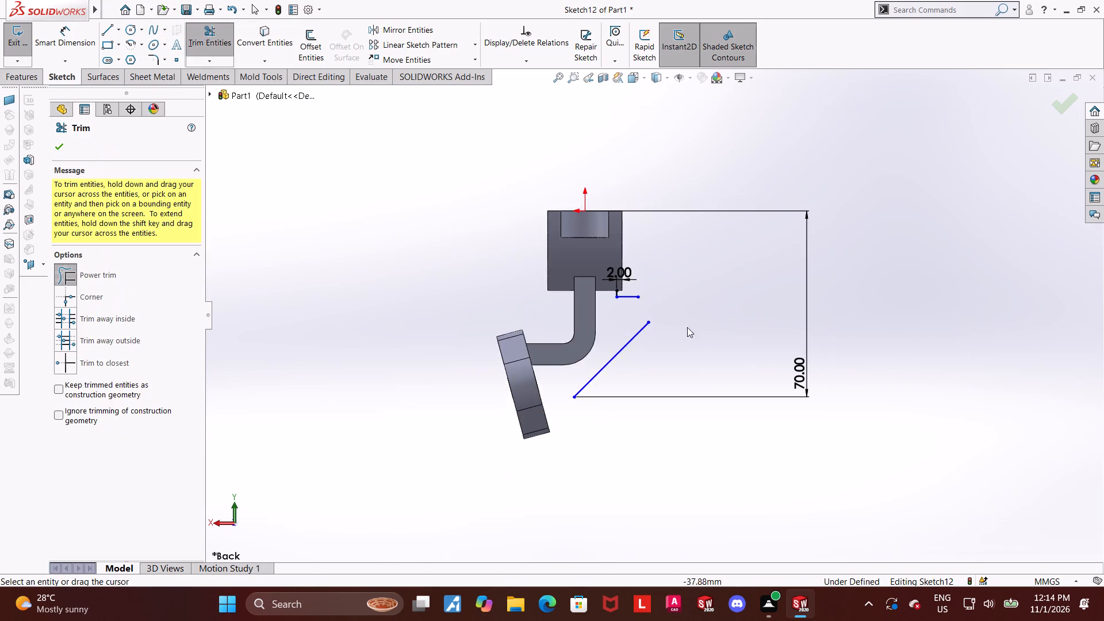
scroll(691, 328, up, 3)
key(Escape)
Move the slanted line's free upper end outward to about X -33.7, Y -51.9 mm.
scroll(689, 311, down, 4)
drag(599, 329, 588, 349)
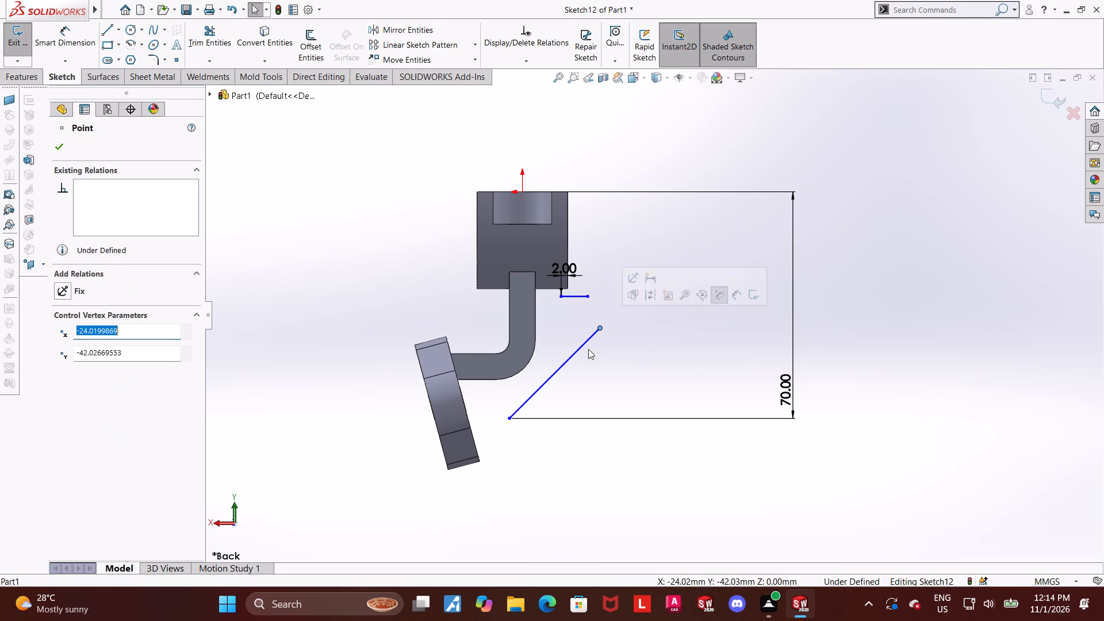
drag(588, 349, 486, 443)
key(Escape)
key(Escape)
key(Escape)
drag(601, 328, 680, 457)
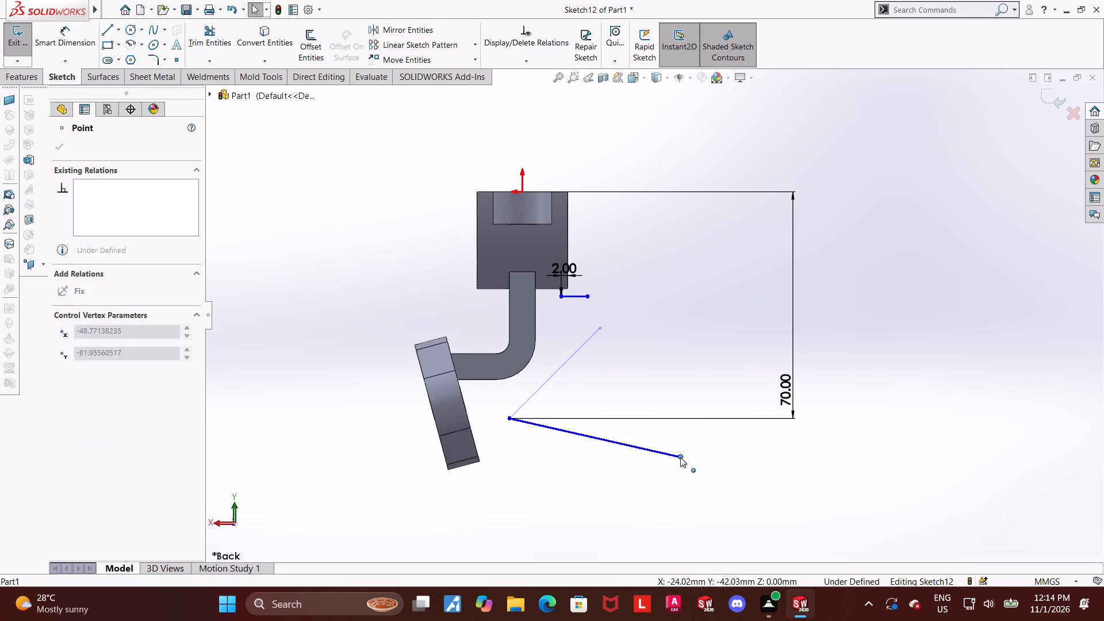
drag(680, 457, 631, 362)
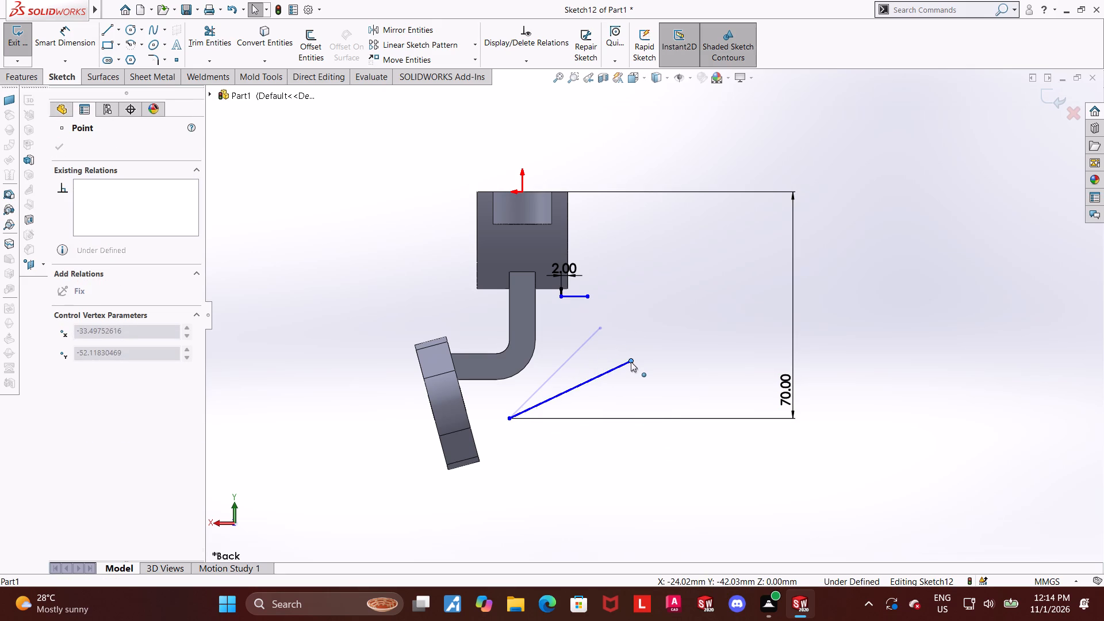
drag(631, 362, 631, 360)
key(Escape)
scroll(616, 316, up, 1)
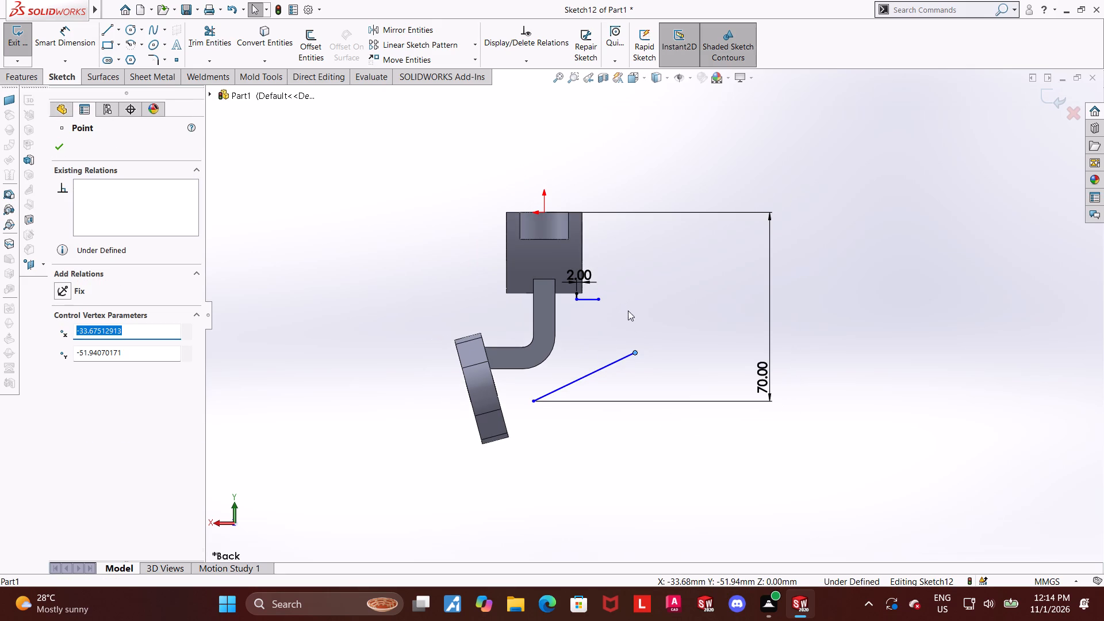
Stretch the short horizontal line below the ring outward so its free end lies at about X -29.5 mm.
scroll(636, 317, down, 3)
drag(574, 285, 620, 284)
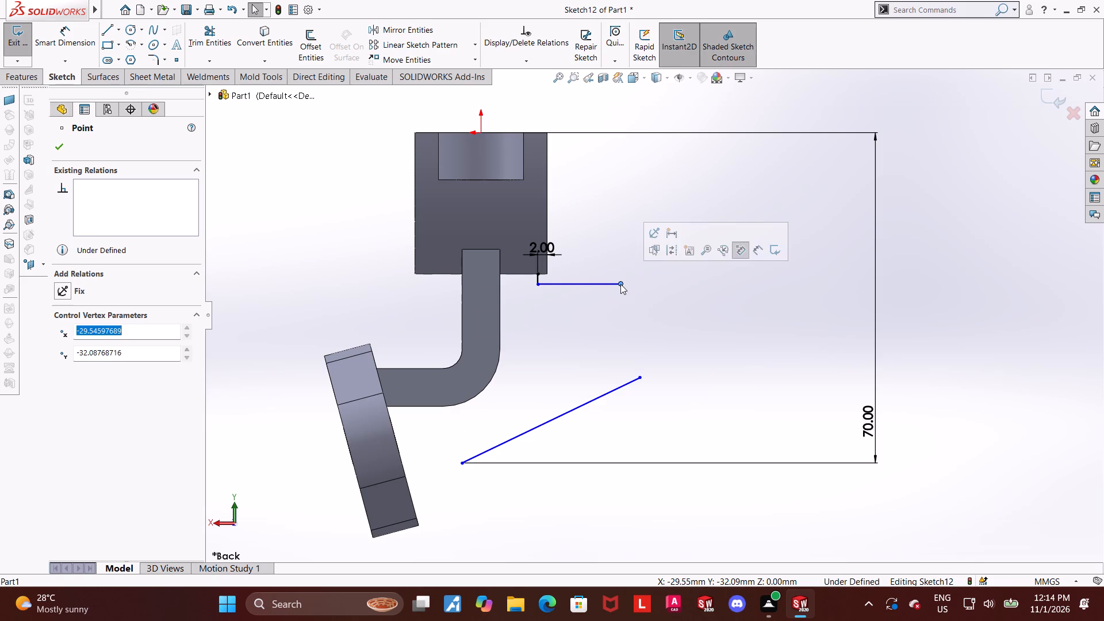
key(Escape)
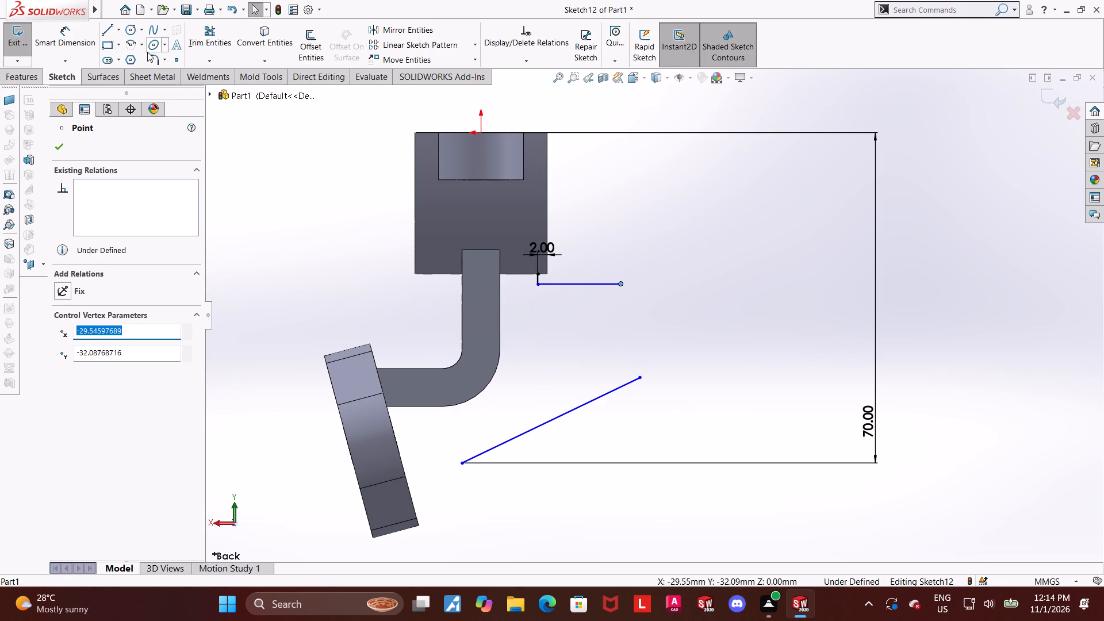
Draw a circle of about 8 mm radius centred below the horizontal line's outer end and passing through that end.
click(132, 30)
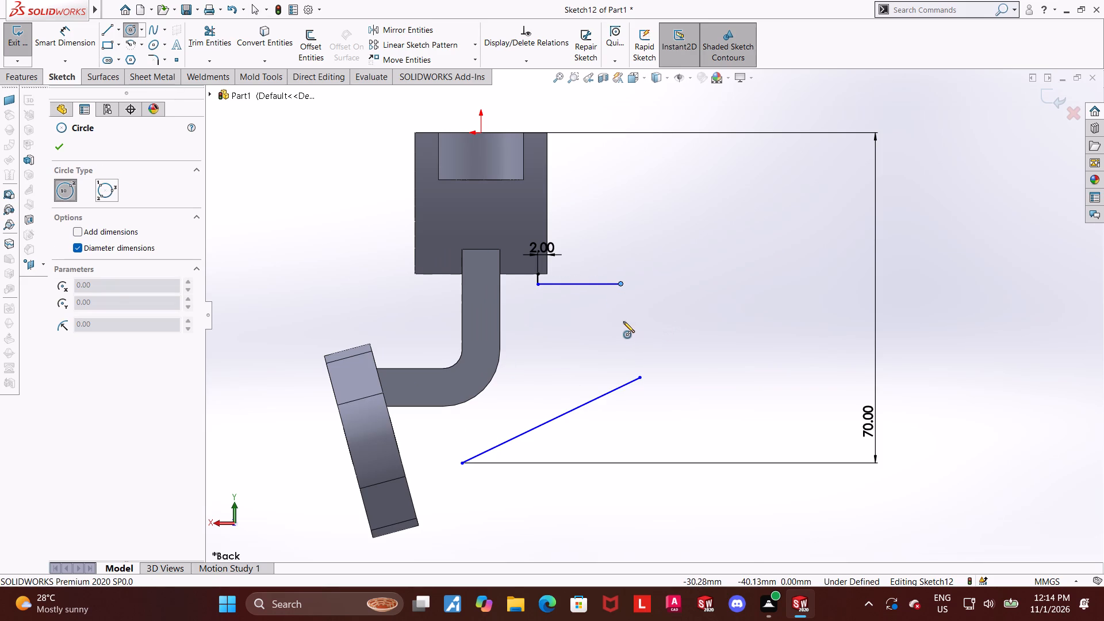
click(623, 321)
click(621, 285)
key(Escape)
key(Escape)
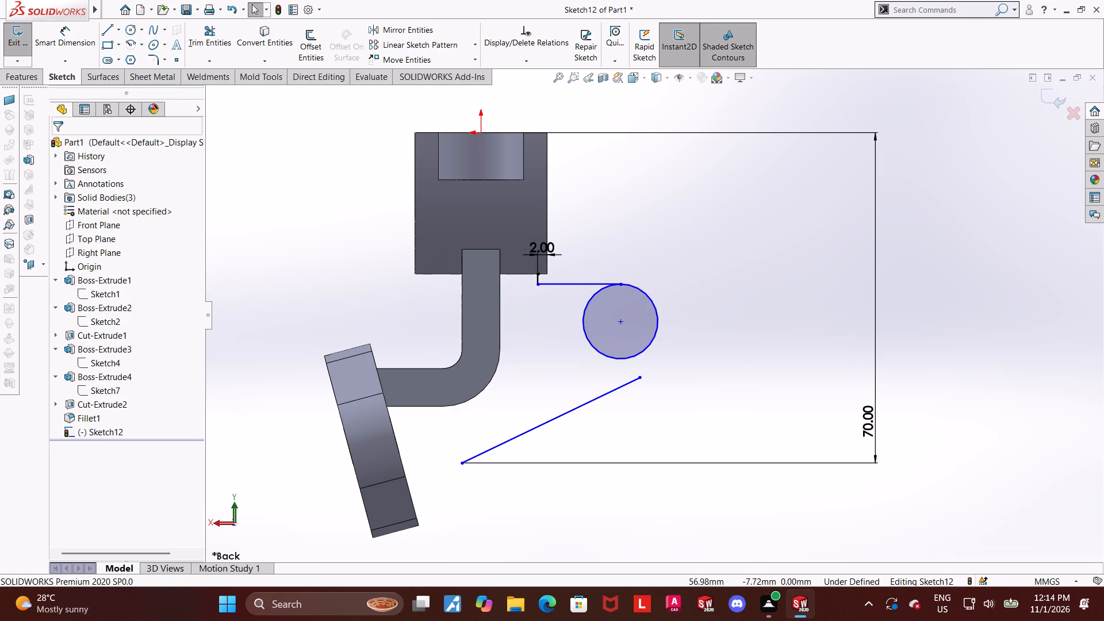
Start a dimension from the new circle's centre.
click(80, 42)
click(618, 320)
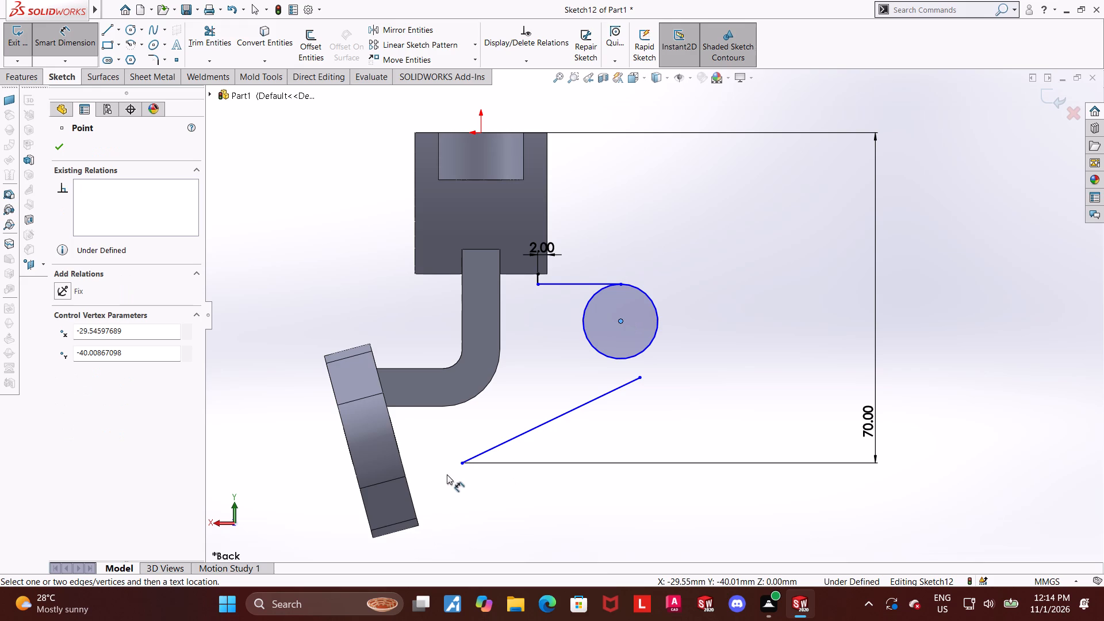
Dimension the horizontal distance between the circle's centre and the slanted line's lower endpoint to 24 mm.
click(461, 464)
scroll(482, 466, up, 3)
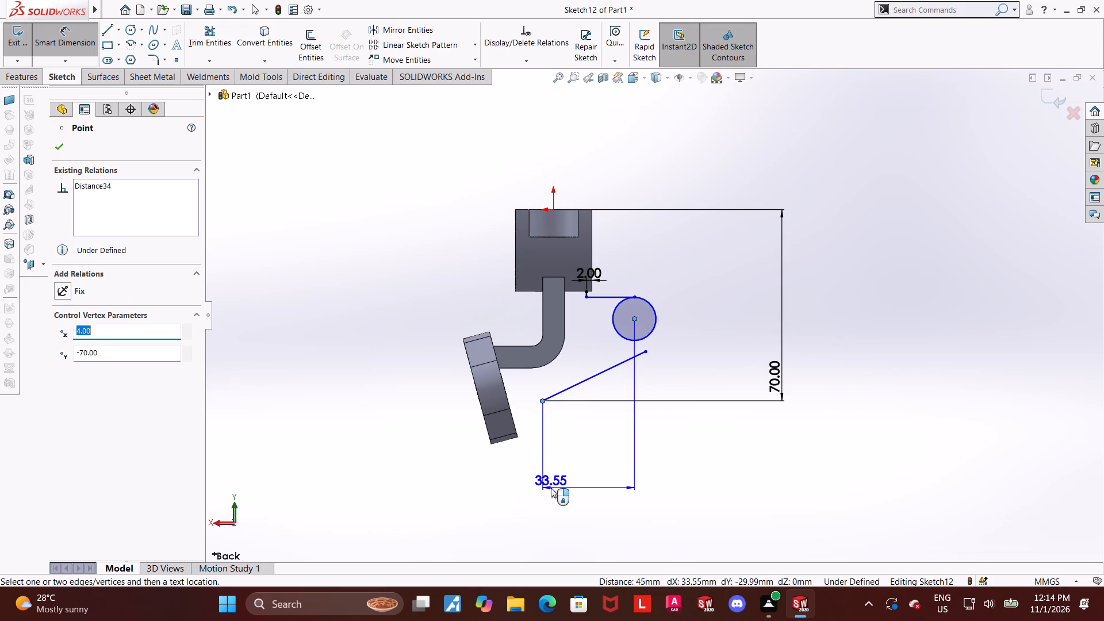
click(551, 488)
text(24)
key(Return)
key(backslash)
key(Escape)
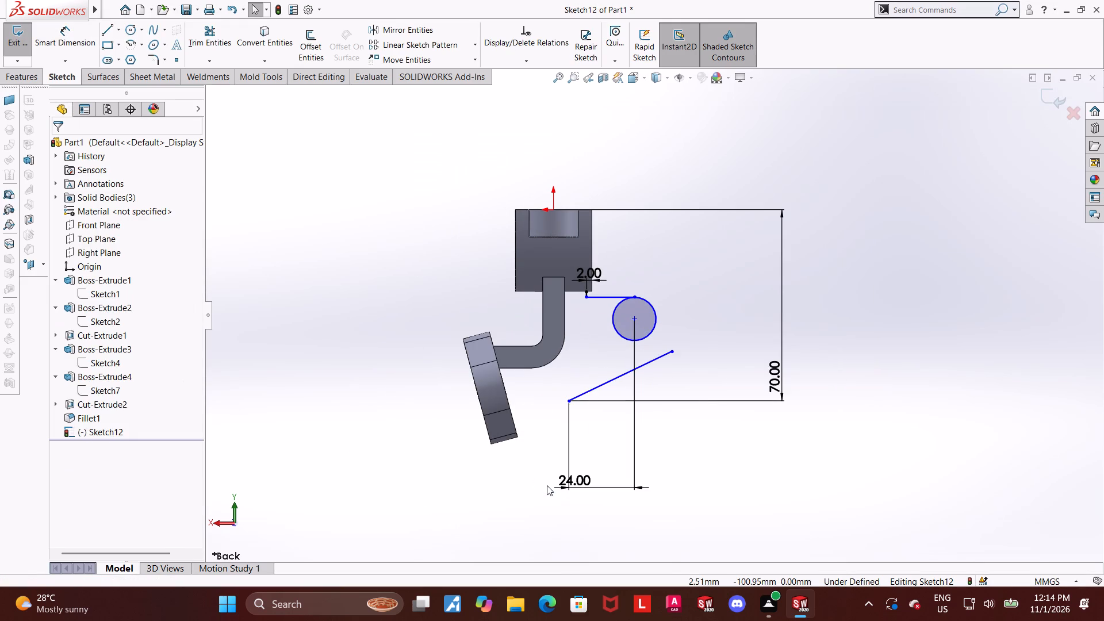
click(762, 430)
Dimension the horizontal distance from the origin to the circle's centre to 20 mm.
scroll(683, 342, down, 3)
scroll(380, 226, up, 4)
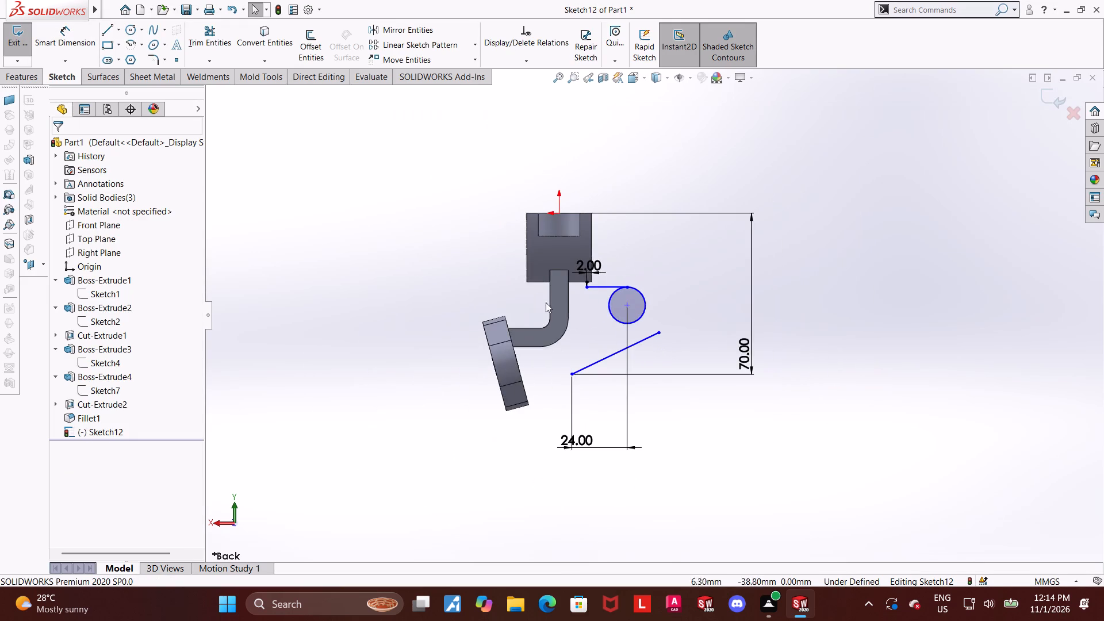
scroll(638, 183, down, 2)
click(82, 31)
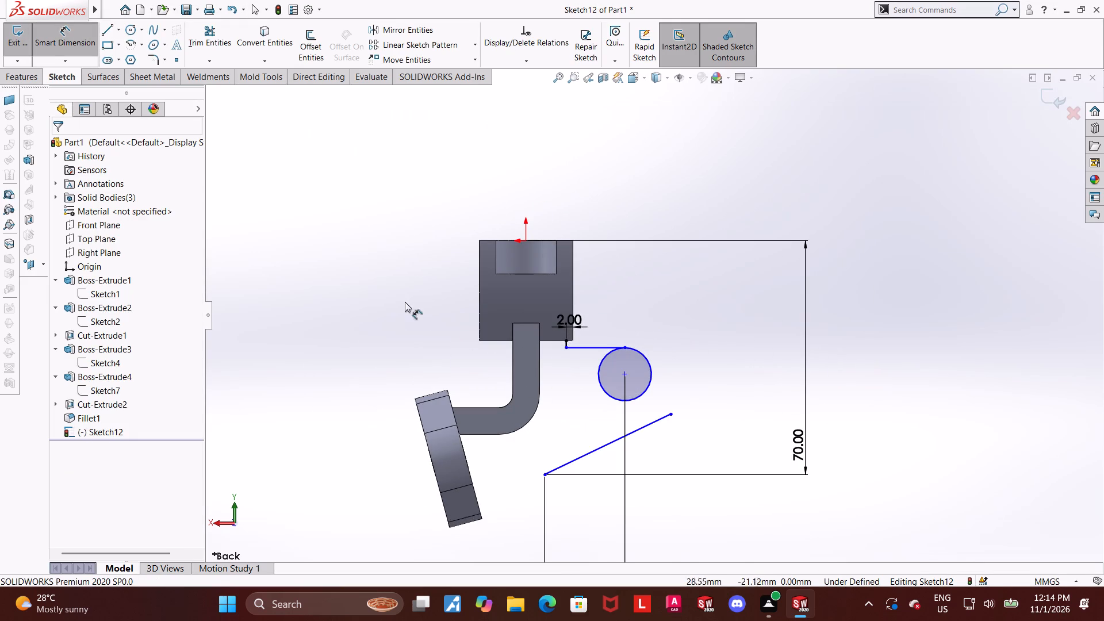
click(528, 236)
click(526, 243)
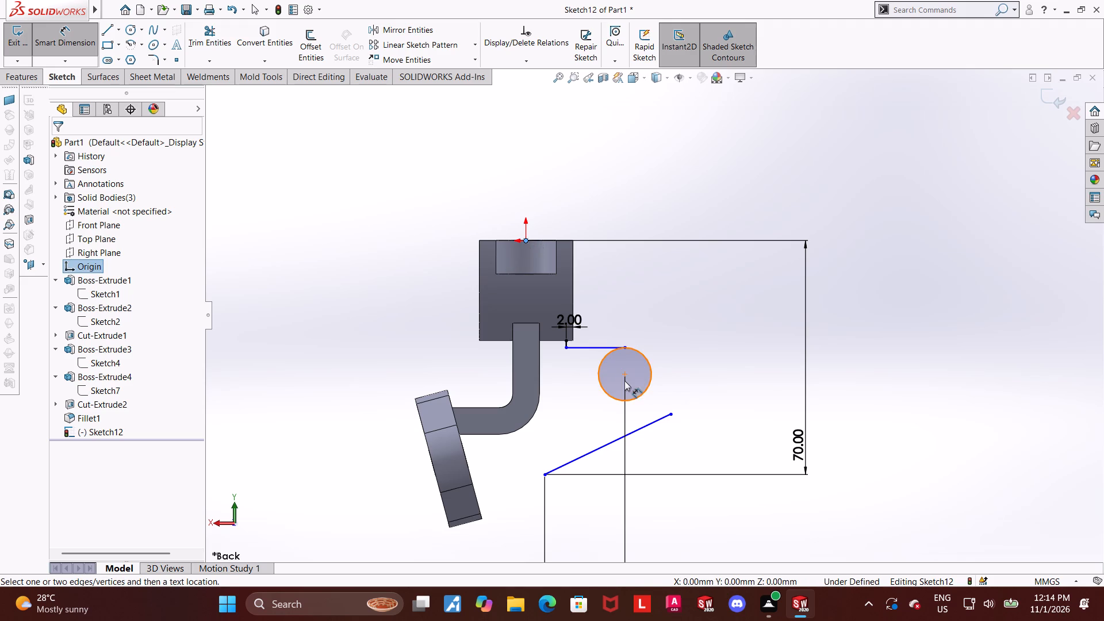
click(624, 376)
click(591, 191)
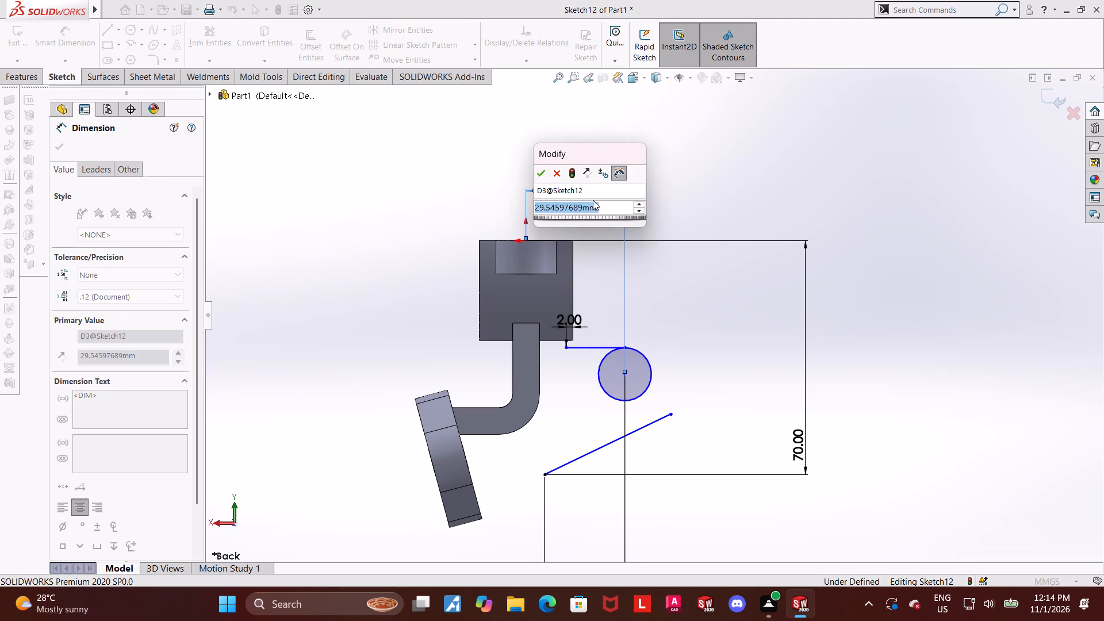
text(20)
key(Return)
key(Escape)
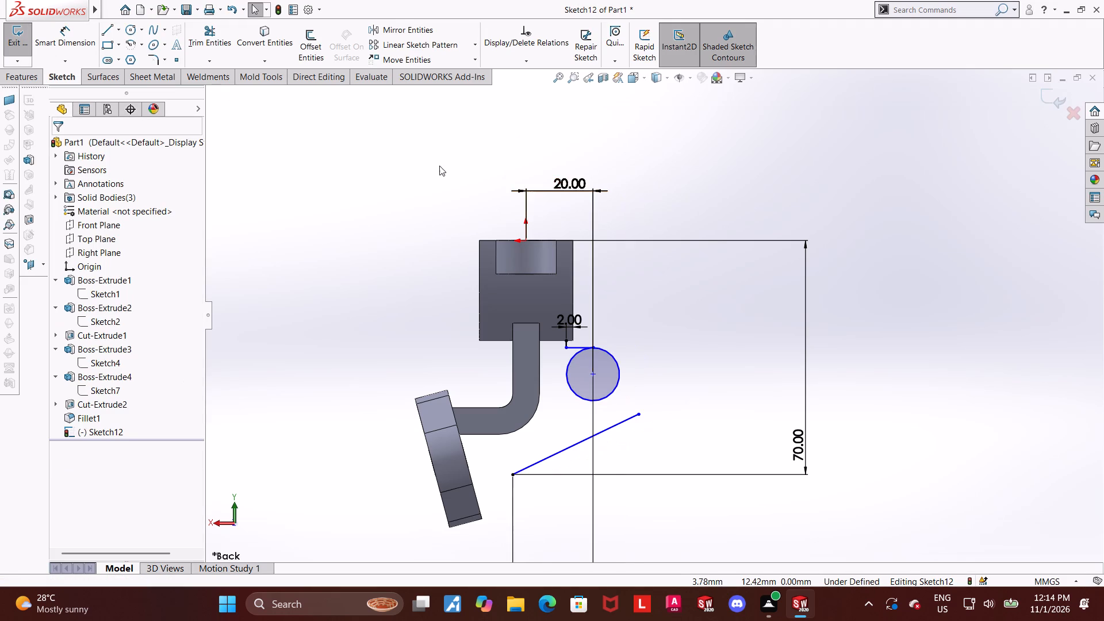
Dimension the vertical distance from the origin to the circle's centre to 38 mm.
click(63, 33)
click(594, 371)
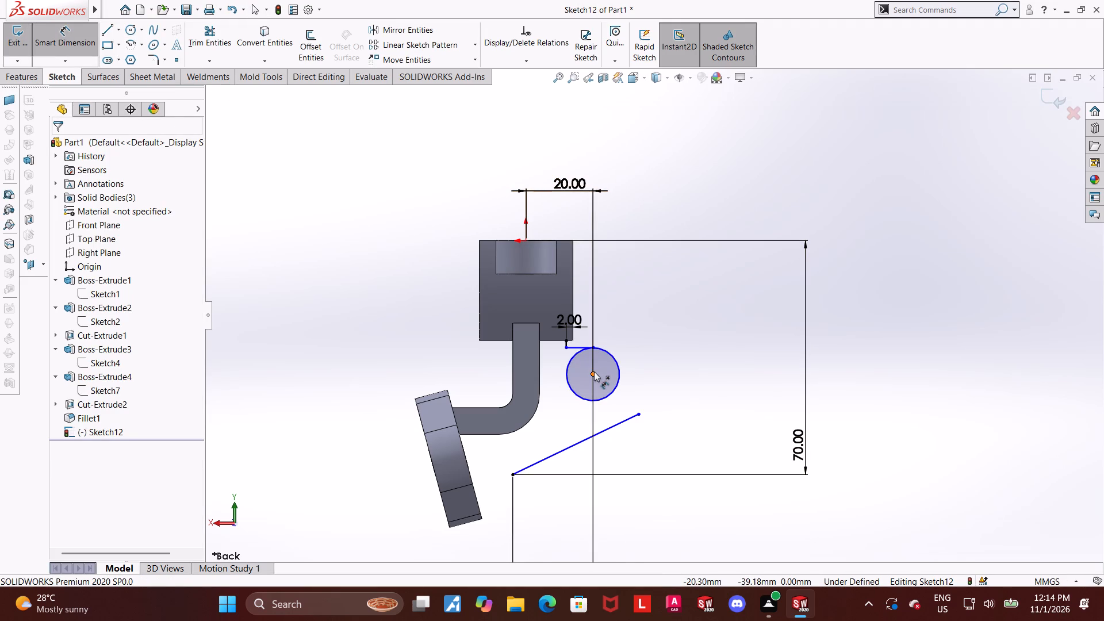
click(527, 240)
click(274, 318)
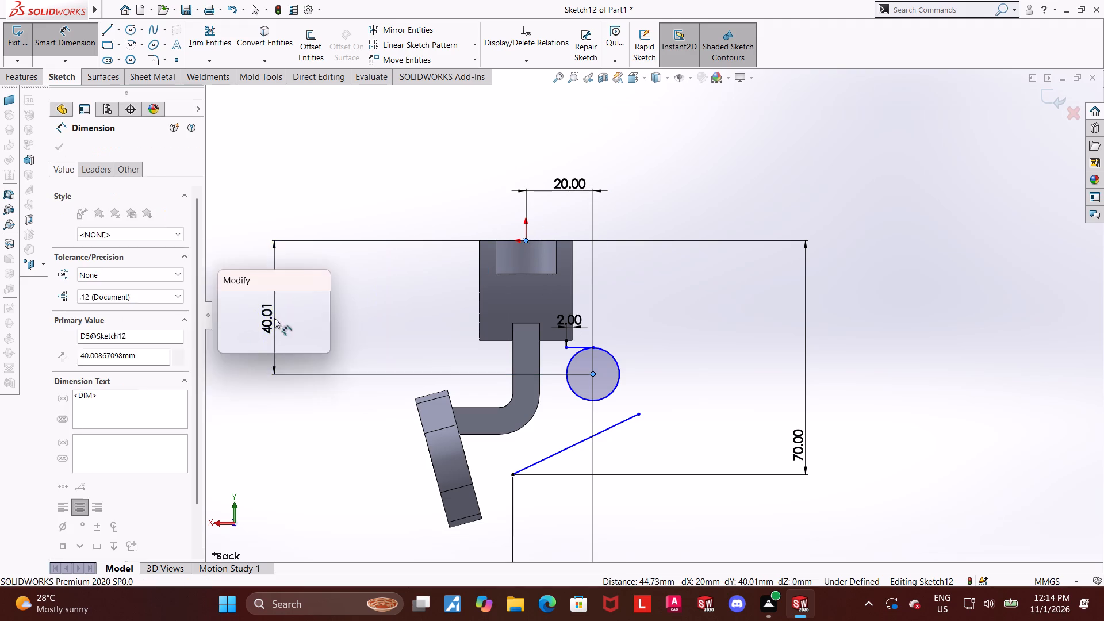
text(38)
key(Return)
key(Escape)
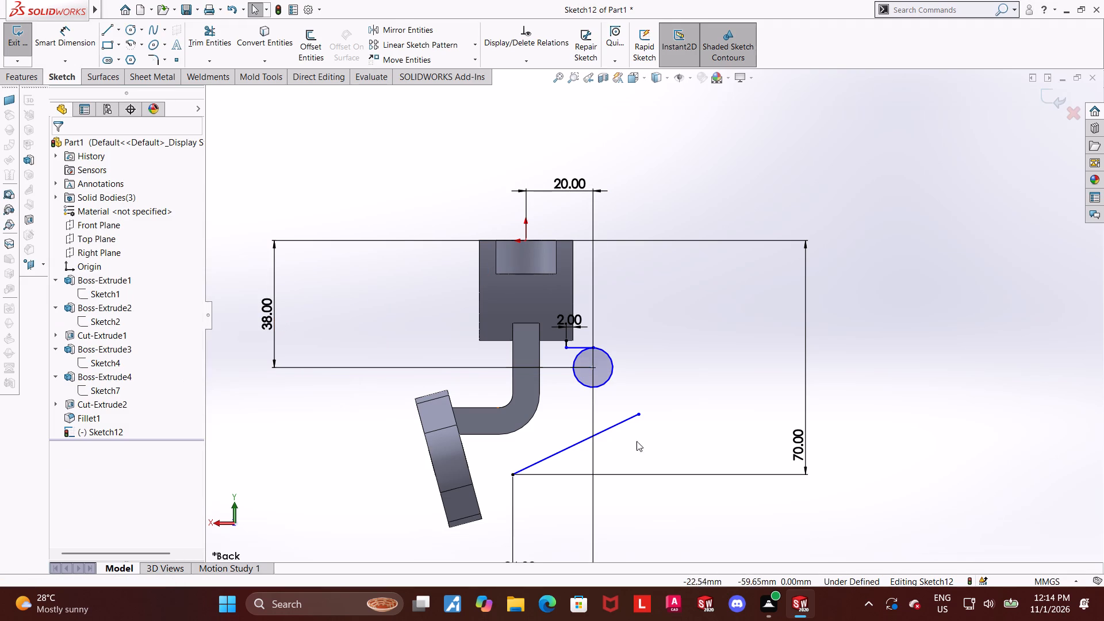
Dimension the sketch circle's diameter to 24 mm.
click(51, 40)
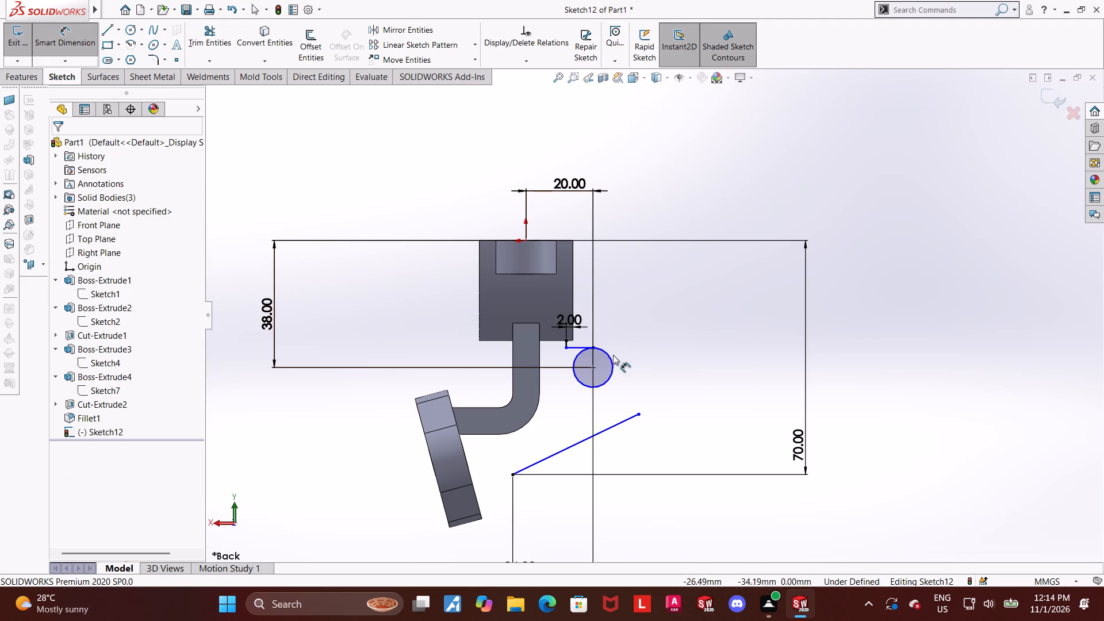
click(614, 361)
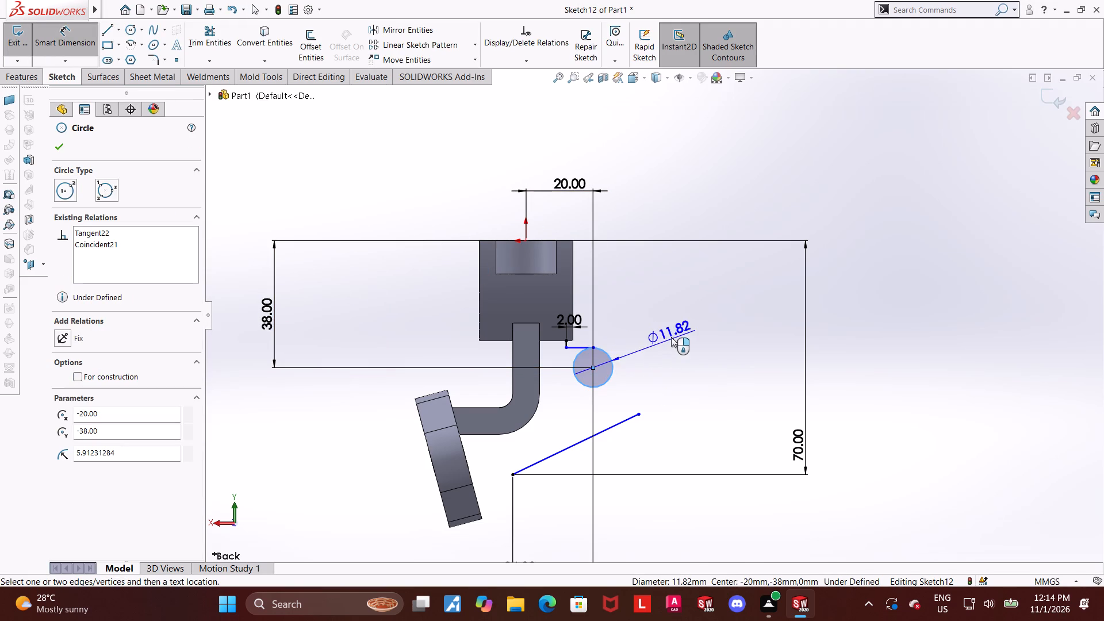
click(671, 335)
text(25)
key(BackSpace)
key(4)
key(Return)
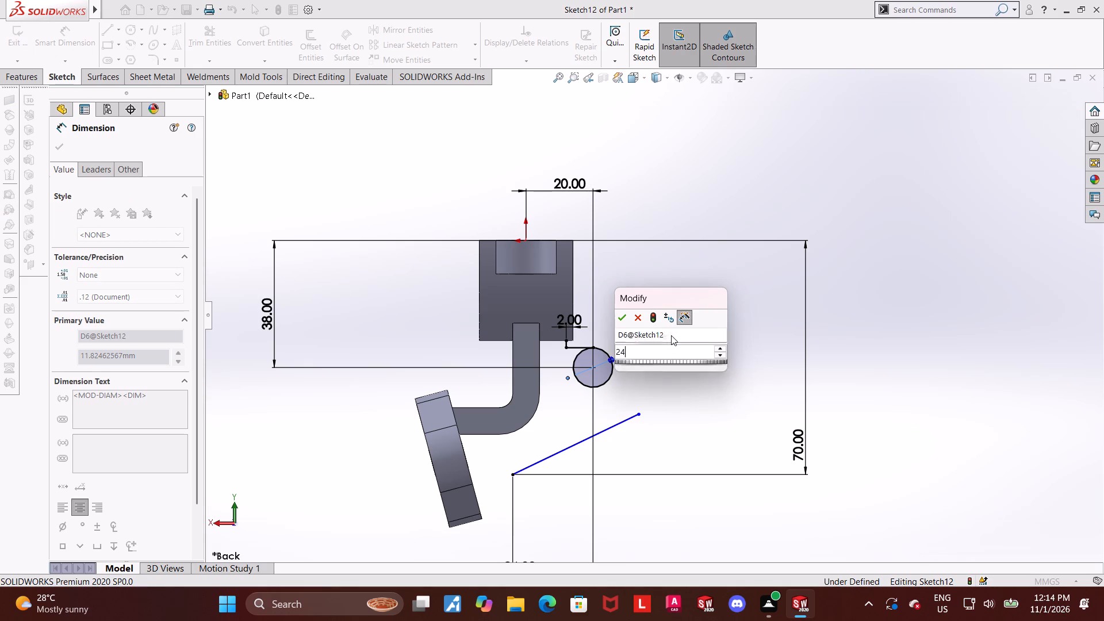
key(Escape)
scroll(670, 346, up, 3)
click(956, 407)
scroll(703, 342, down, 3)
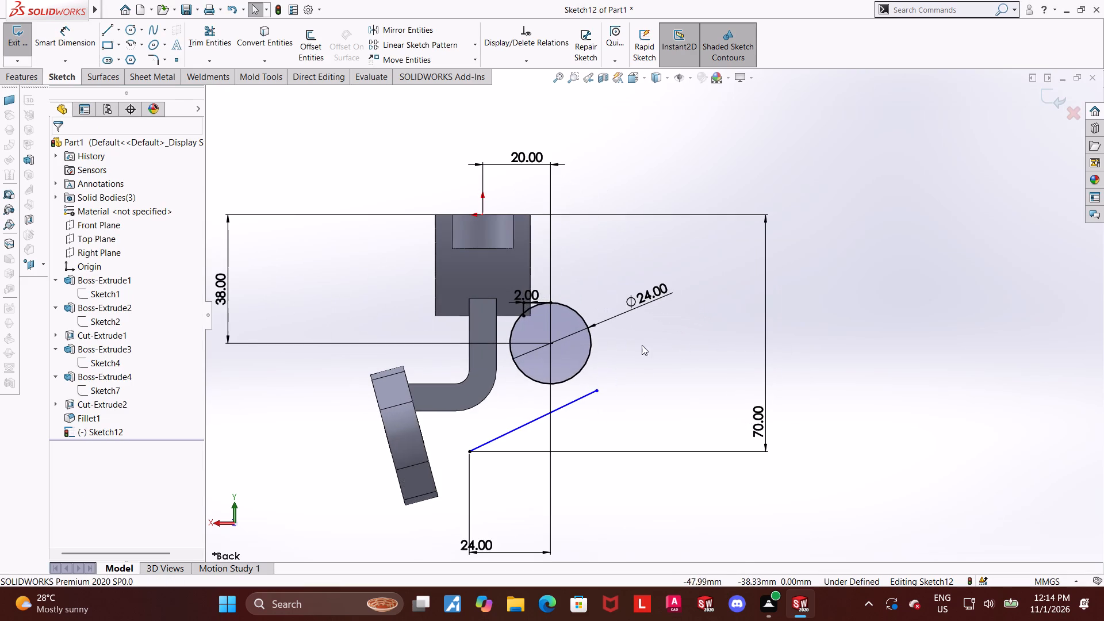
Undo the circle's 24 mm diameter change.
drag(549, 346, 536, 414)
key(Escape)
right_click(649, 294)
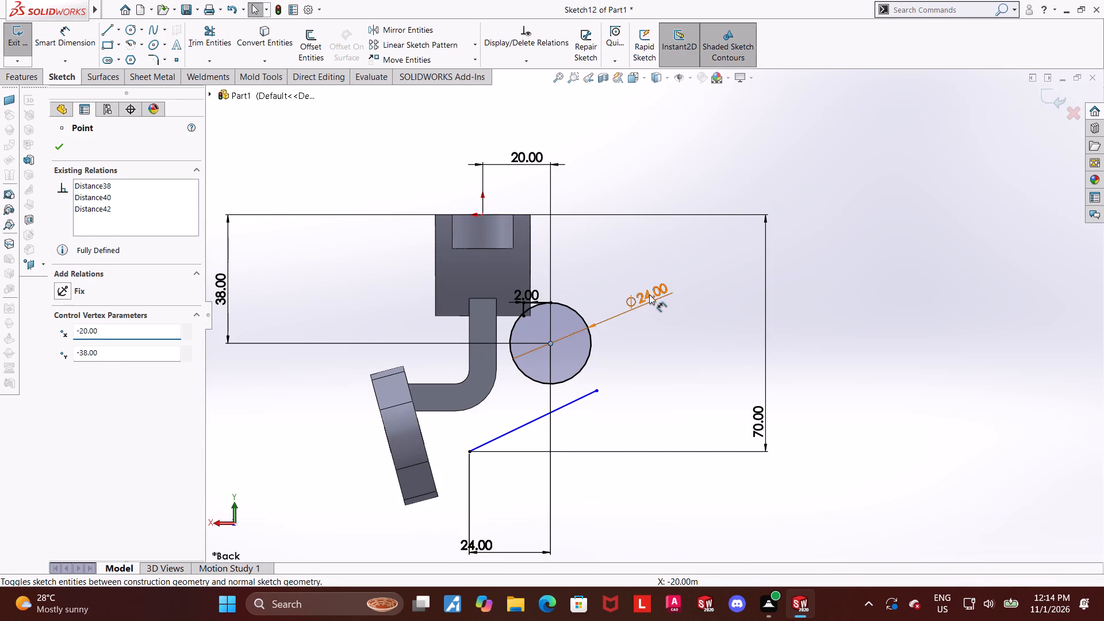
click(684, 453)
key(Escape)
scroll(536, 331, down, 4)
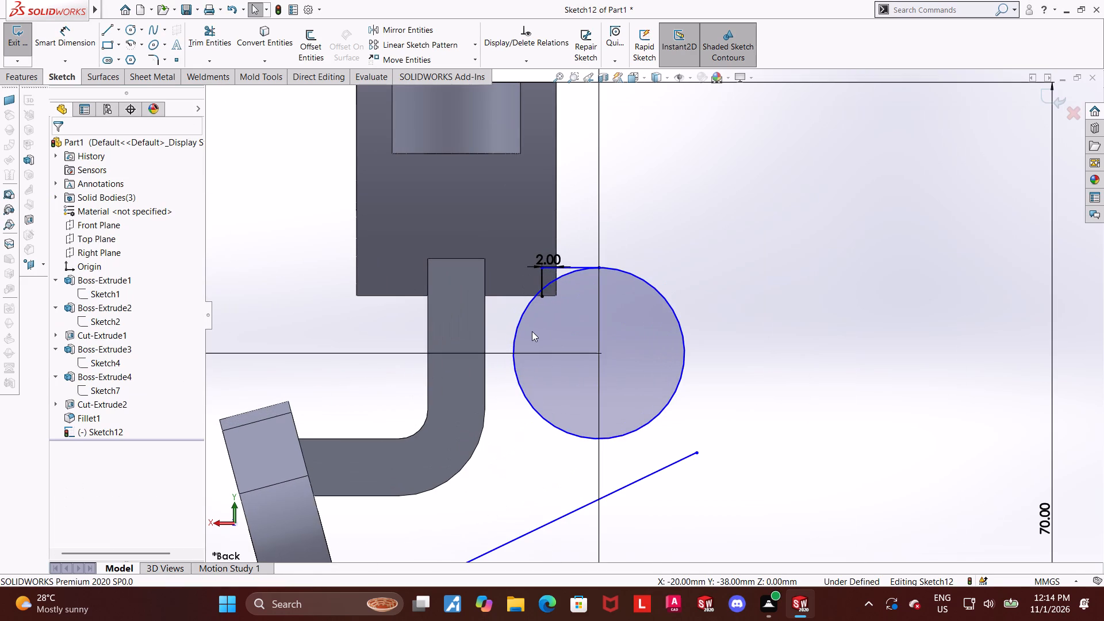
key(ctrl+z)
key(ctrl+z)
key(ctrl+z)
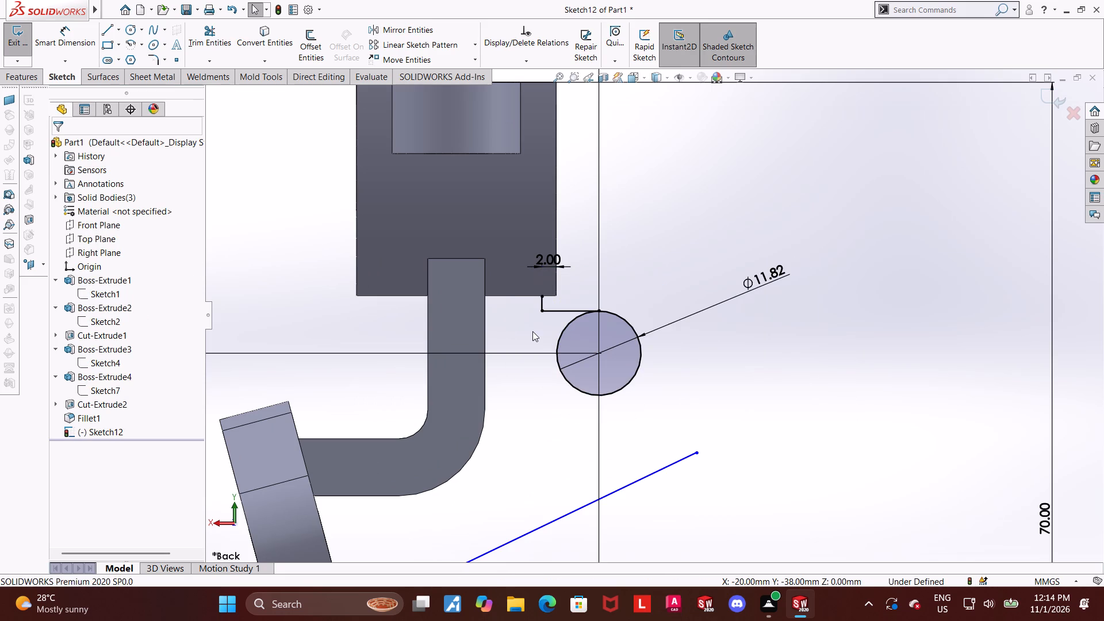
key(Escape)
Trim away the whole circle attached to the end of the short horizontal line.
click(217, 43)
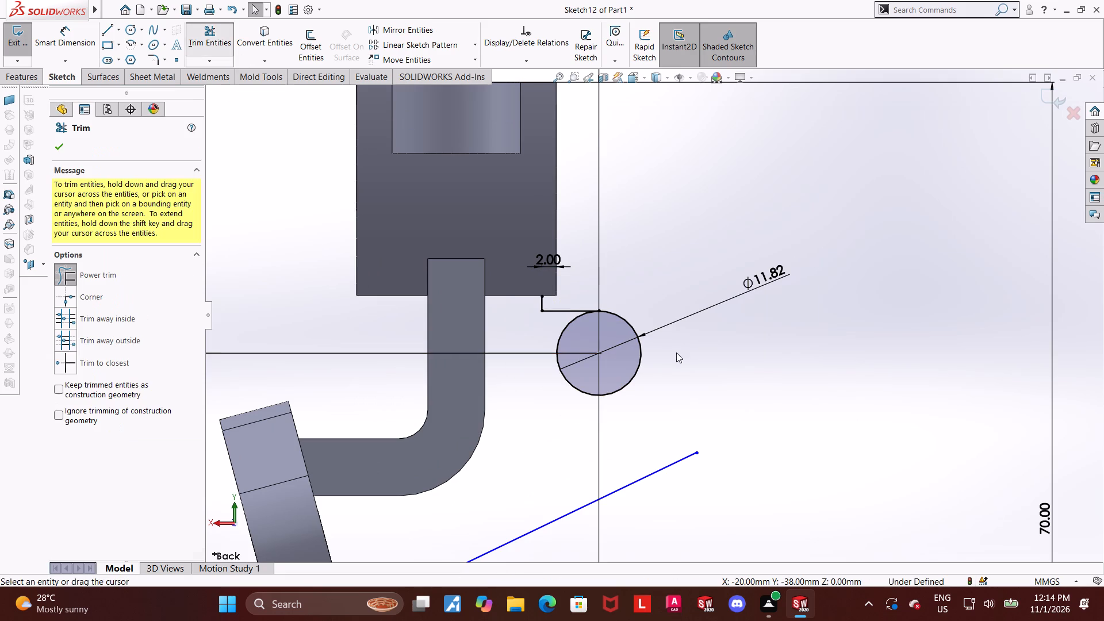
drag(577, 376, 565, 379)
key(Escape)
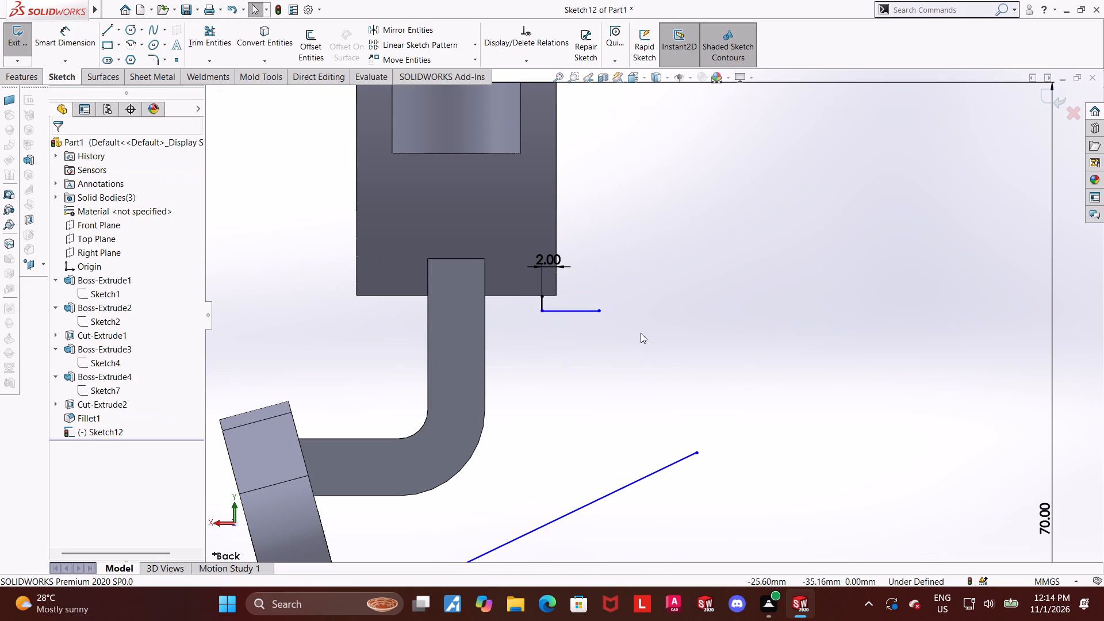
Sketch a vertical construction line about 7 mm long downward from the free end of the short horizontal line.
scroll(638, 336, up, 2)
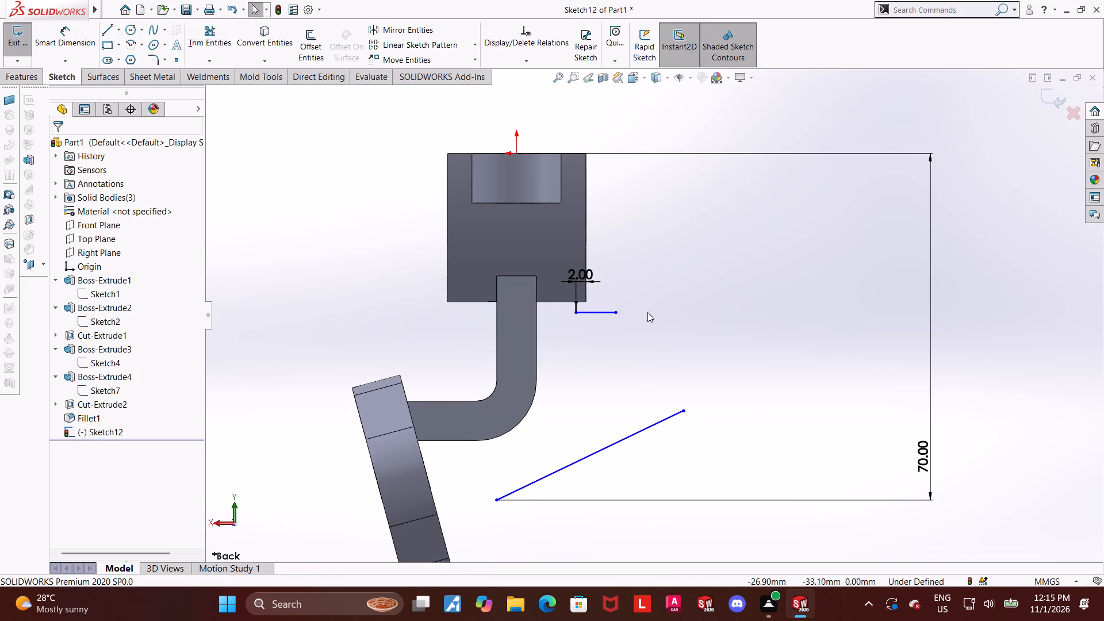
scroll(667, 249, up, 3)
scroll(685, 297, down, 2)
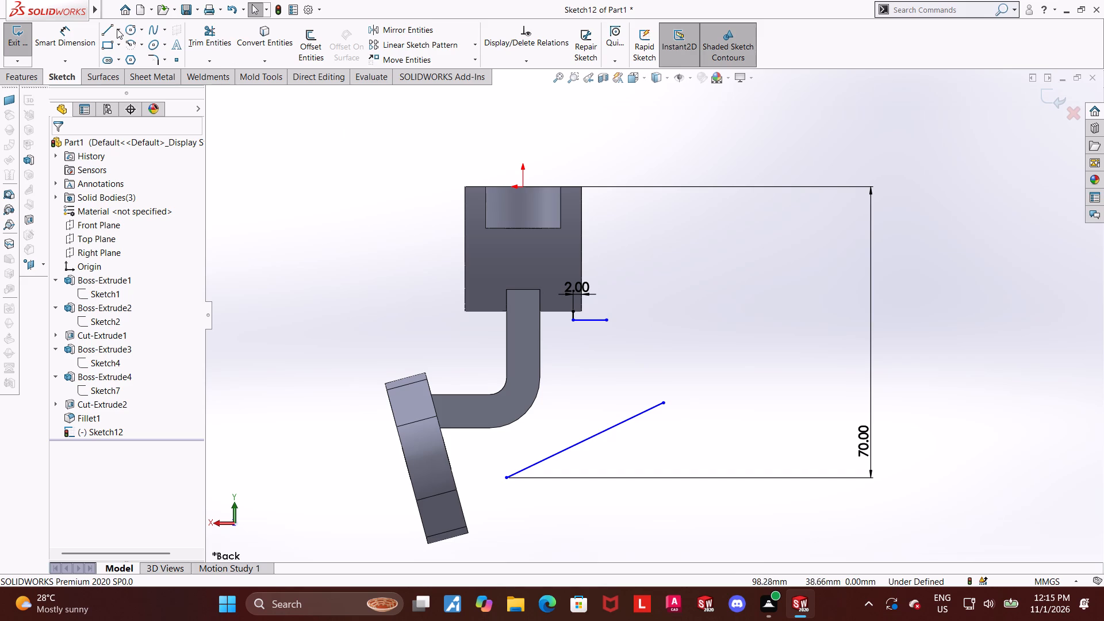
click(118, 31)
click(118, 31)
click(118, 57)
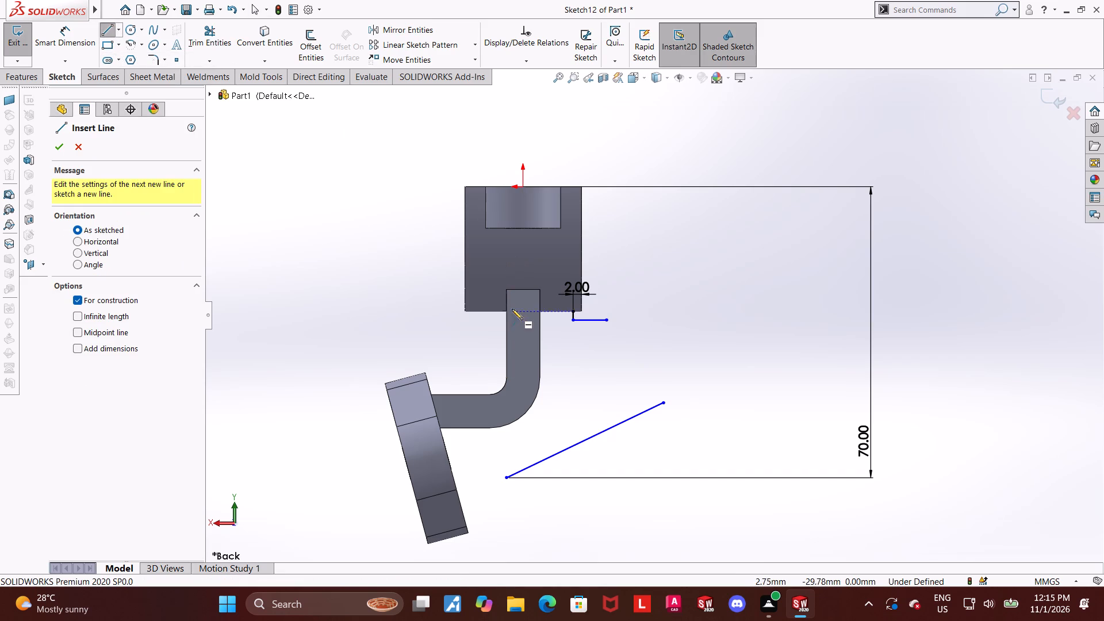
click(608, 321)
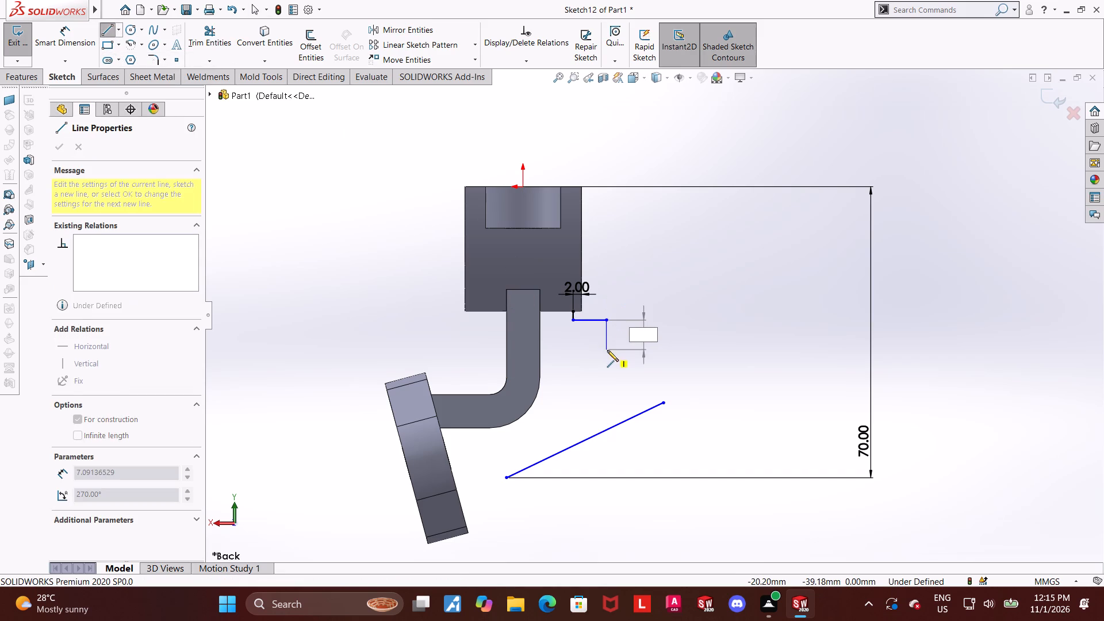
click(607, 350)
key(Escape)
key(Escape)
Dimension the vertical distance from the origin to the construction line's lower endpoint to 38 mm.
click(57, 32)
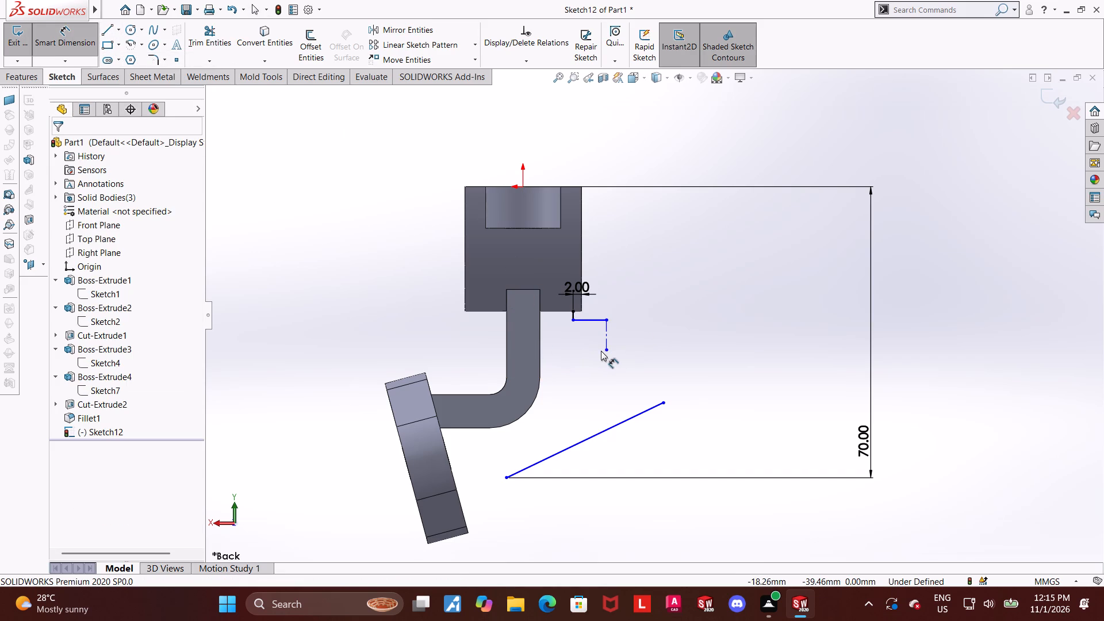
click(604, 350)
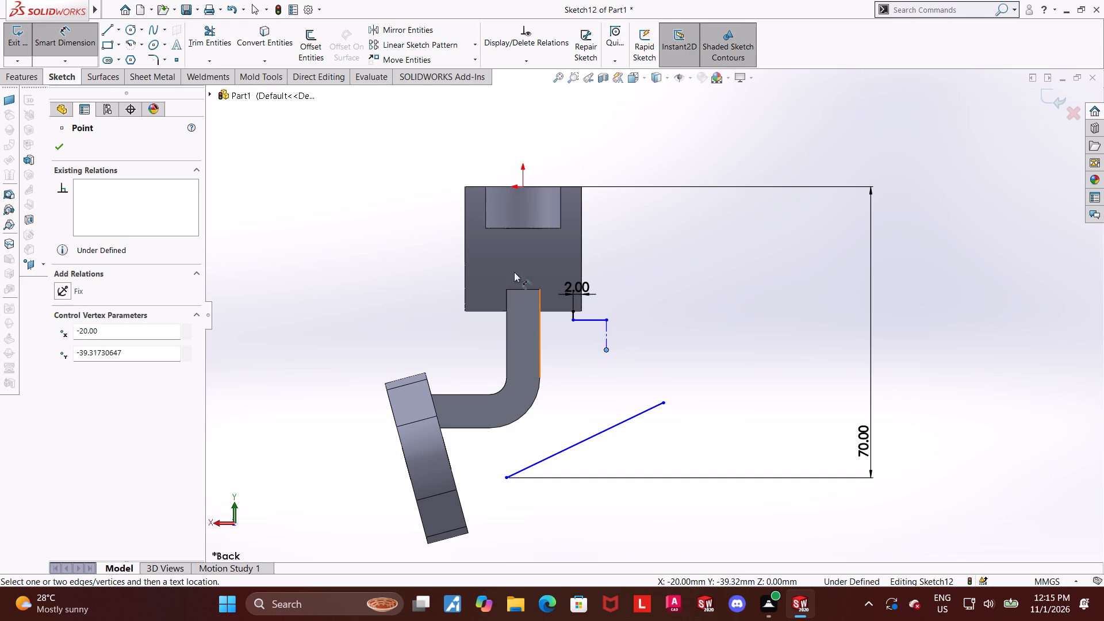
click(520, 189)
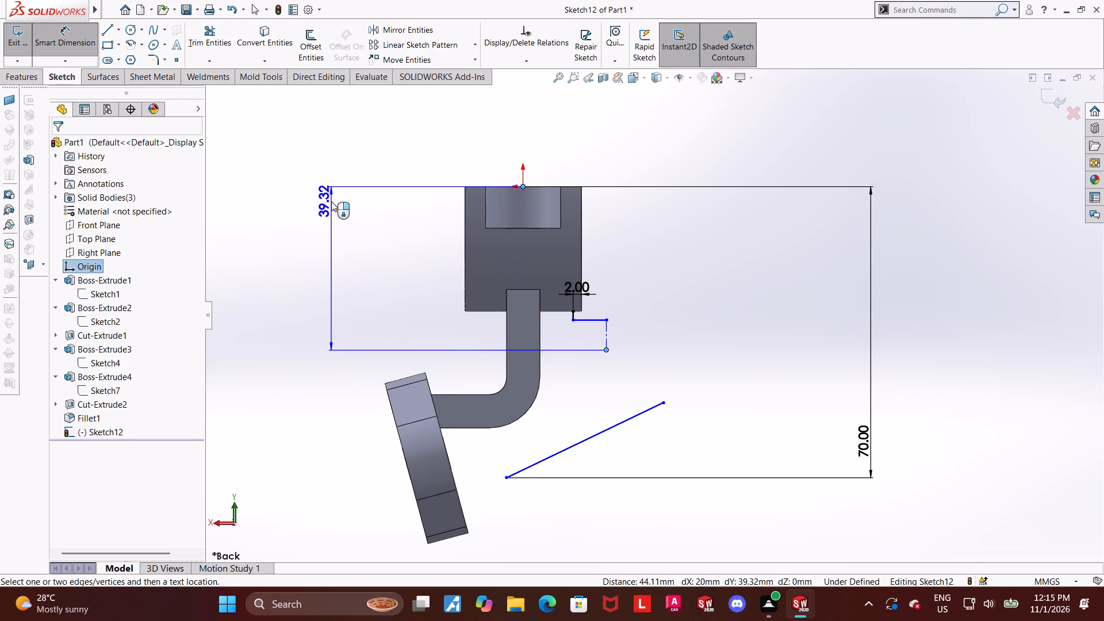
click(331, 201)
text(38)
key(Return)
key(Escape)
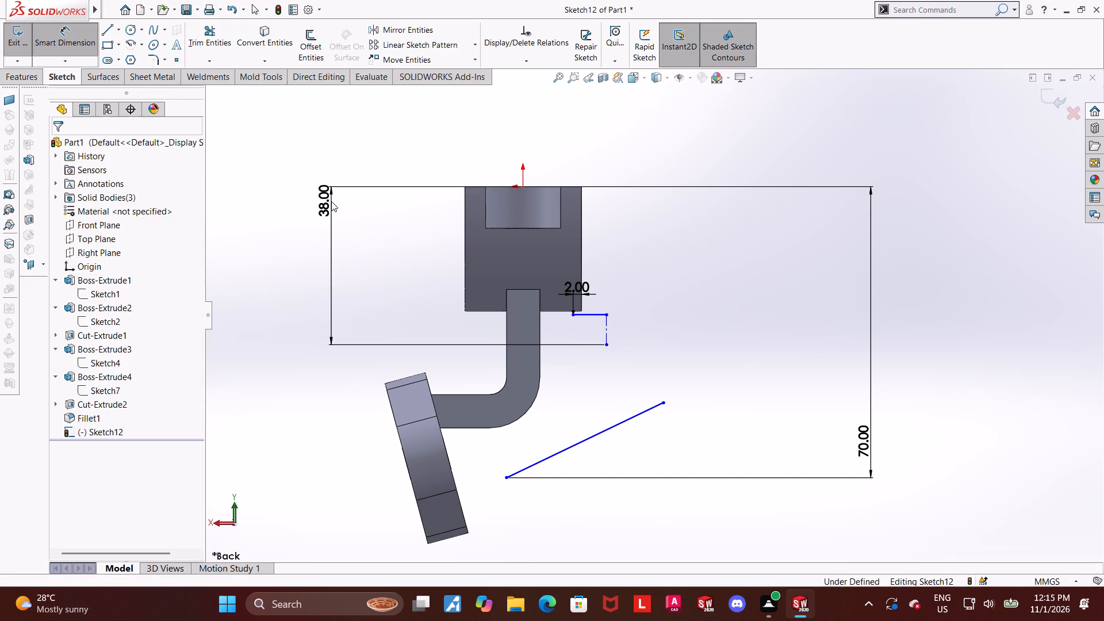
Add a 20 mm horizontal dimension between the origin and the construction line's upper endpoint.
click(55, 32)
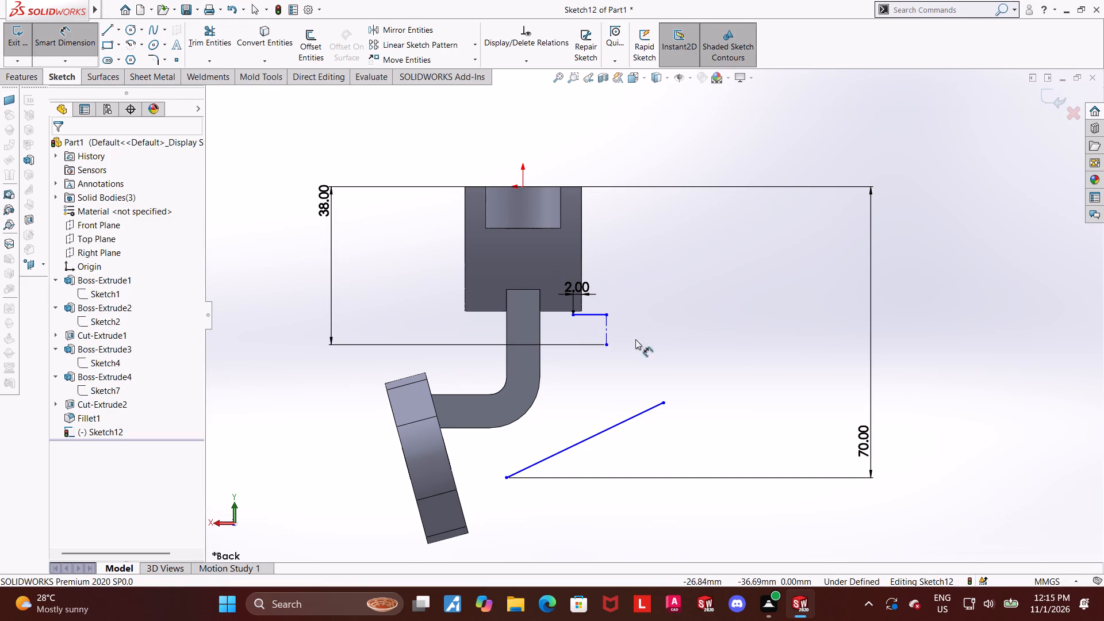
click(607, 312)
click(524, 186)
click(546, 116)
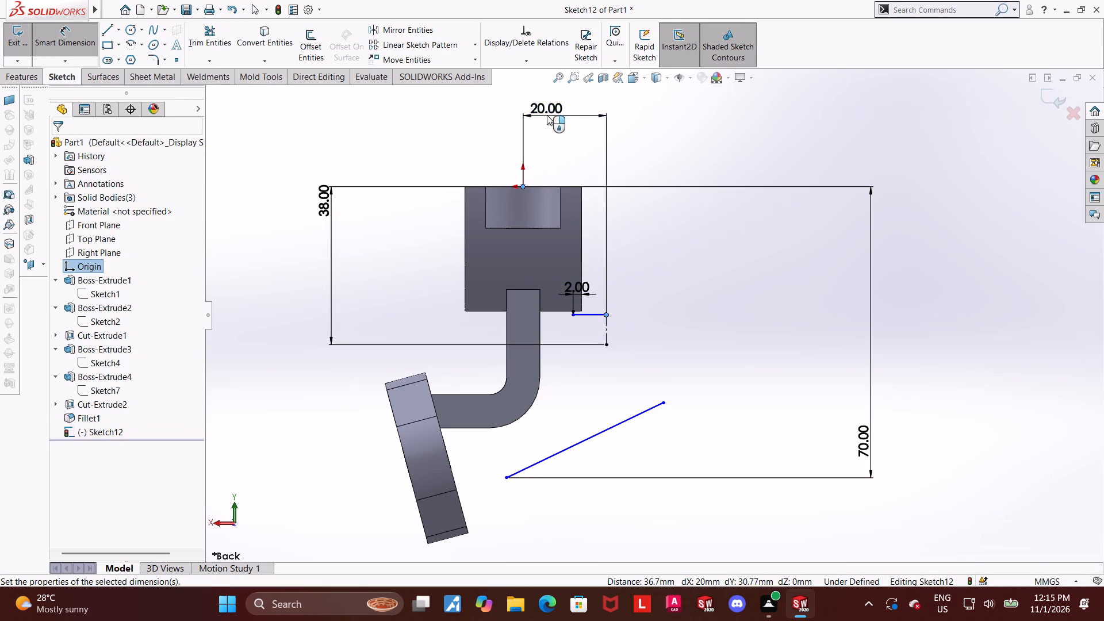
click(501, 102)
key(Escape)
key(Escape)
Dimension the horizontal distance between the vertical construction line's lower endpoint and the slanted line's lower endpoint, below the profile.
scroll(626, 368, down, 2)
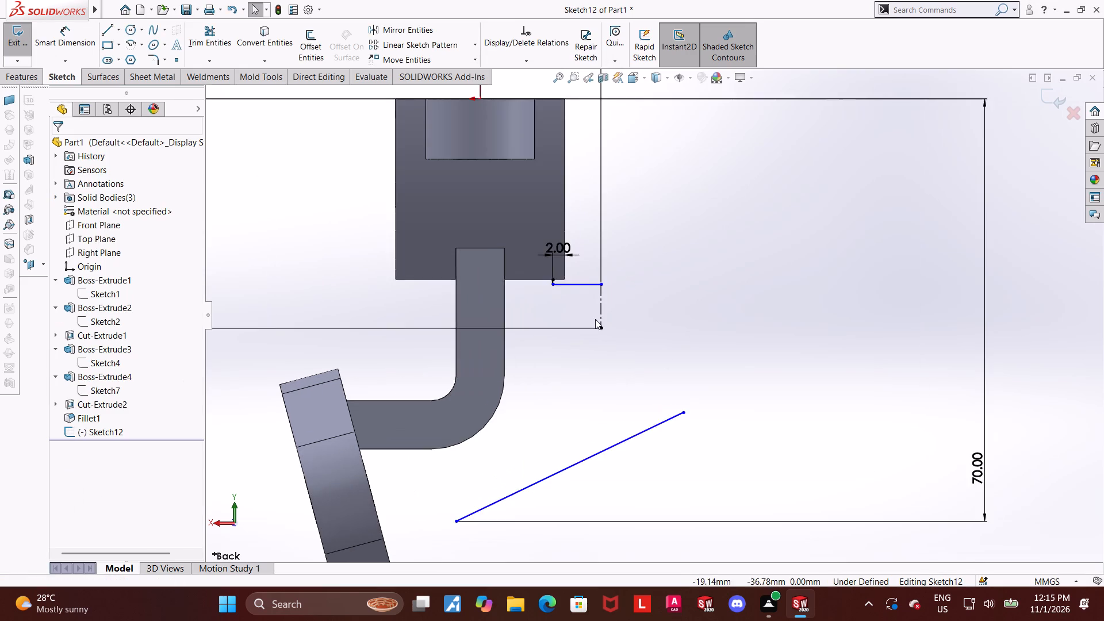
scroll(600, 304, down, 2)
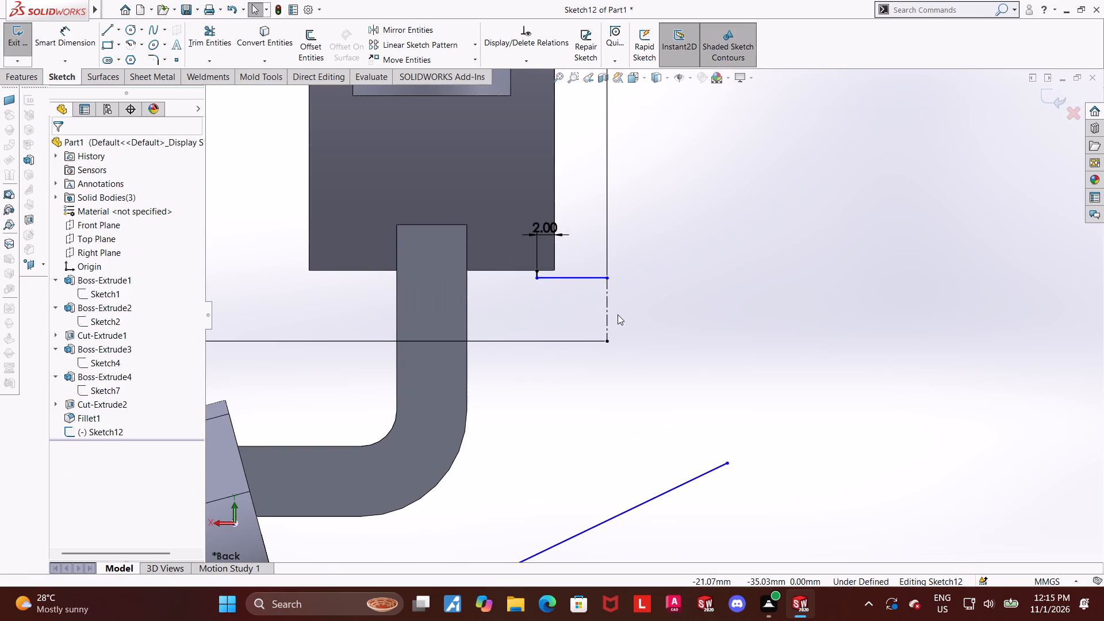
scroll(618, 315, up, 2)
scroll(618, 394, up, 3)
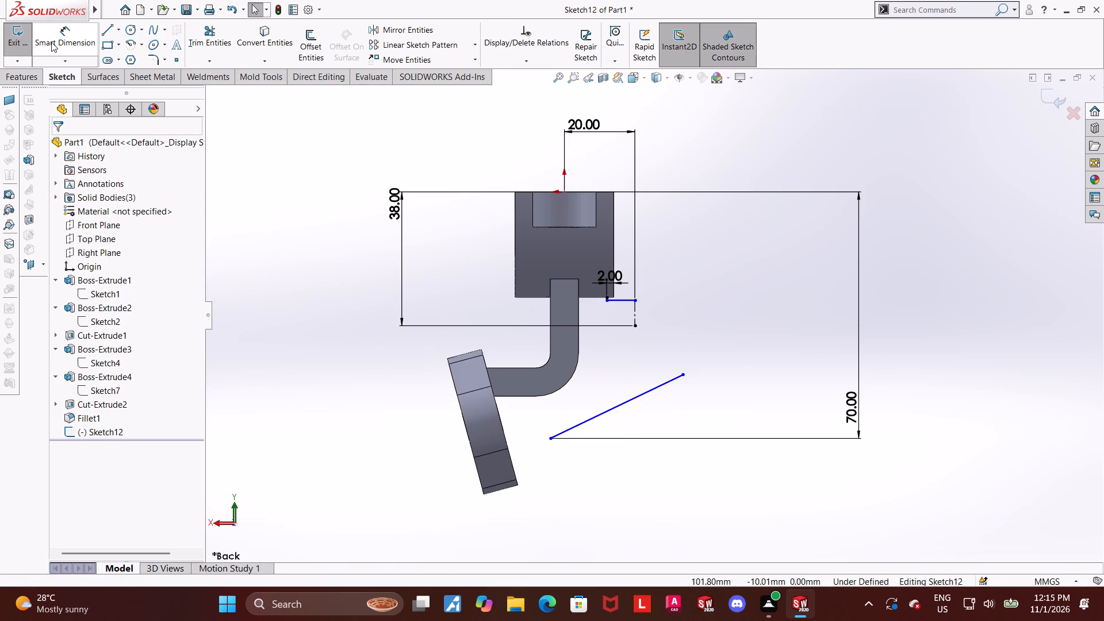
click(51, 42)
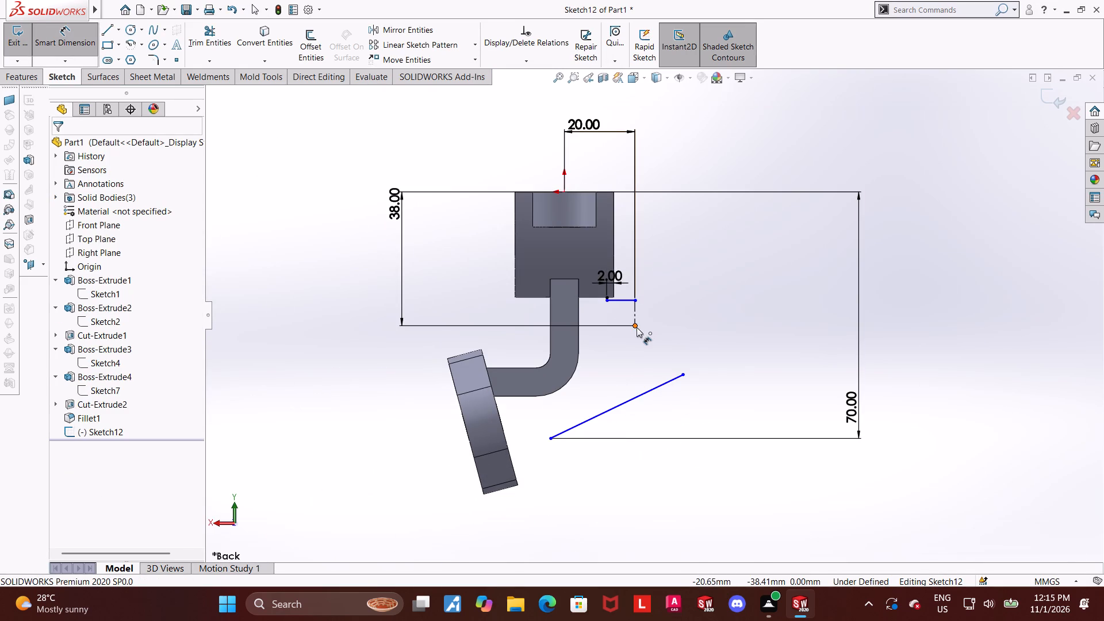
click(637, 327)
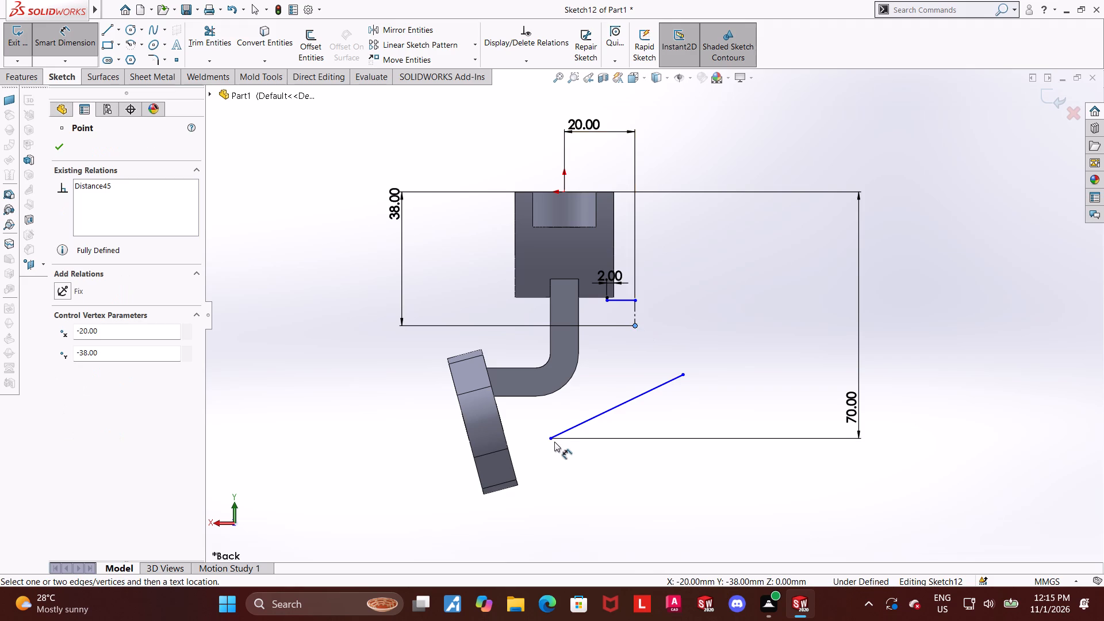
click(554, 442)
click(553, 441)
scroll(557, 443, up, 3)
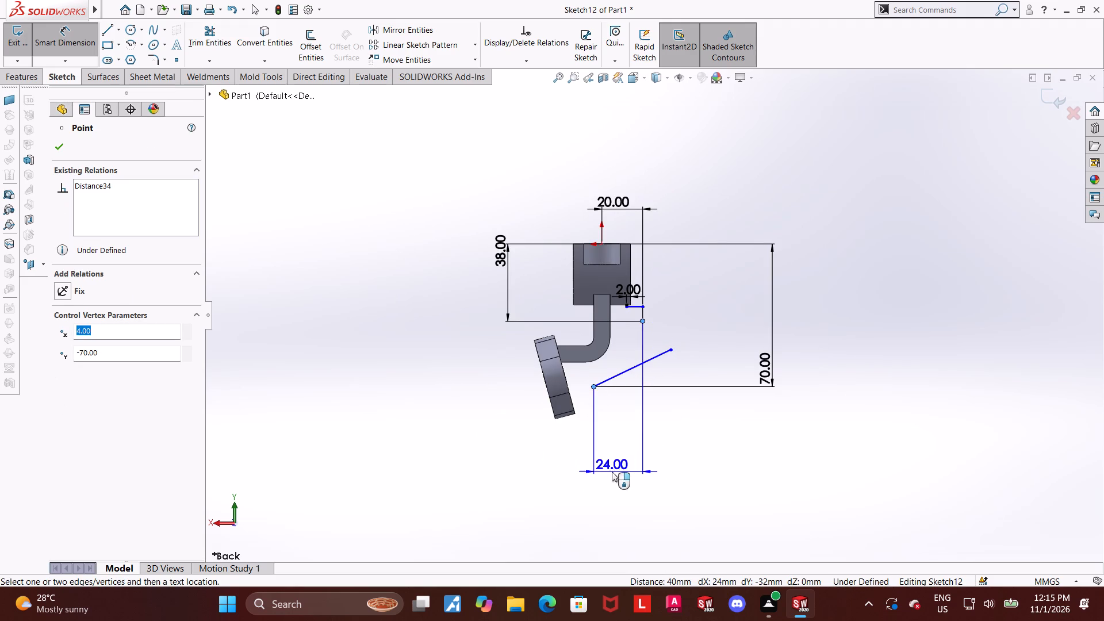
click(612, 471)
click(567, 448)
key(Escape)
Move the slanted line's free upper endpoint slightly upward so the line becomes steeper.
scroll(712, 304, down, 4)
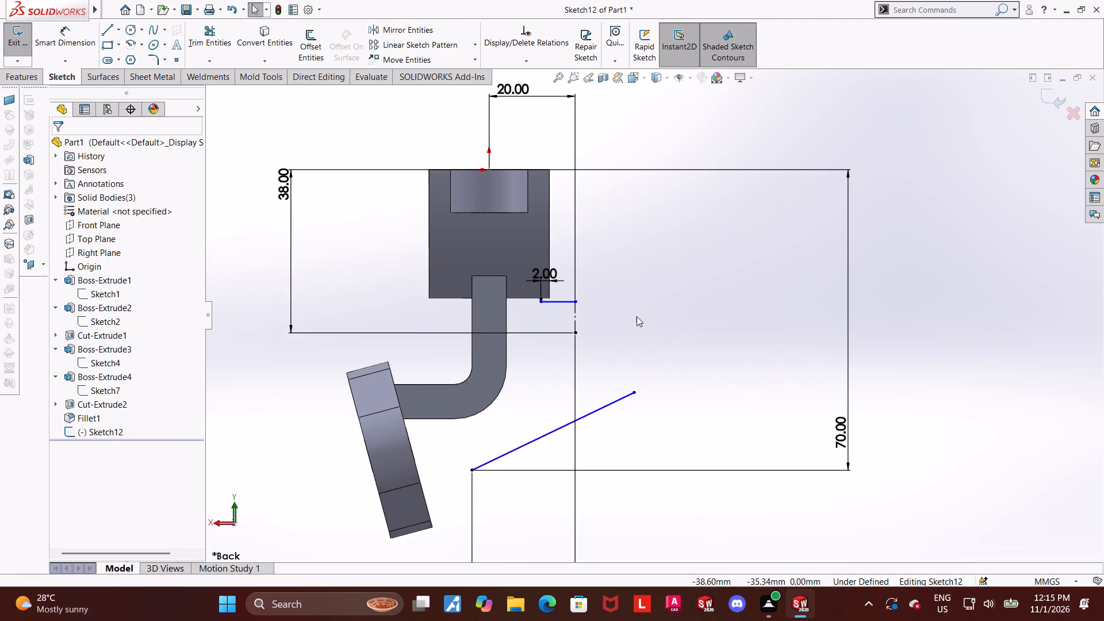
scroll(555, 328, down, 4)
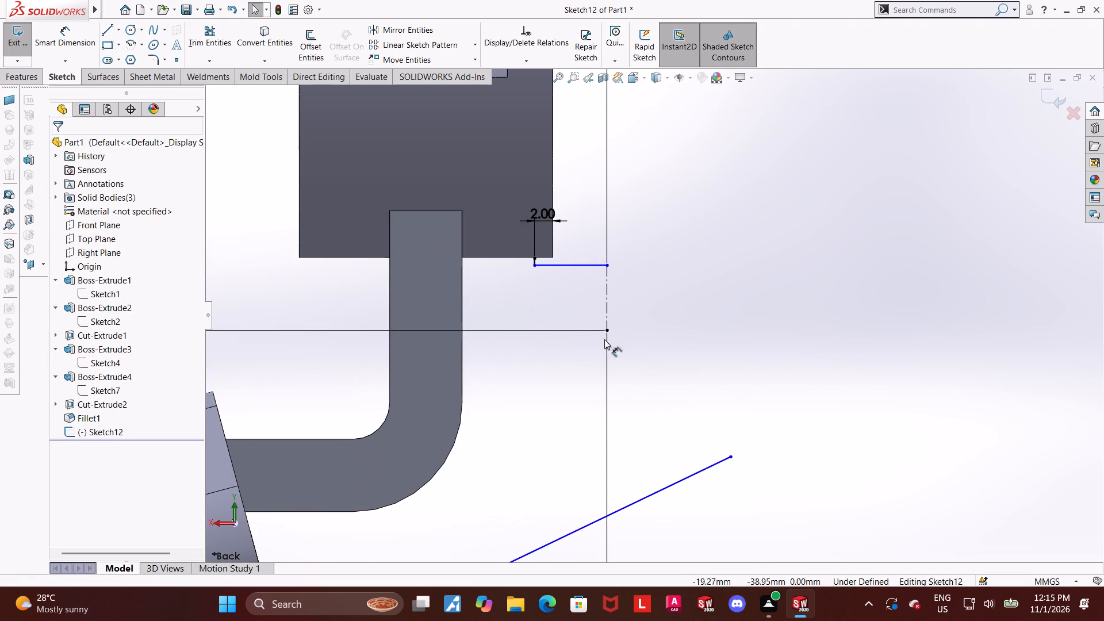
scroll(647, 350, up, 1)
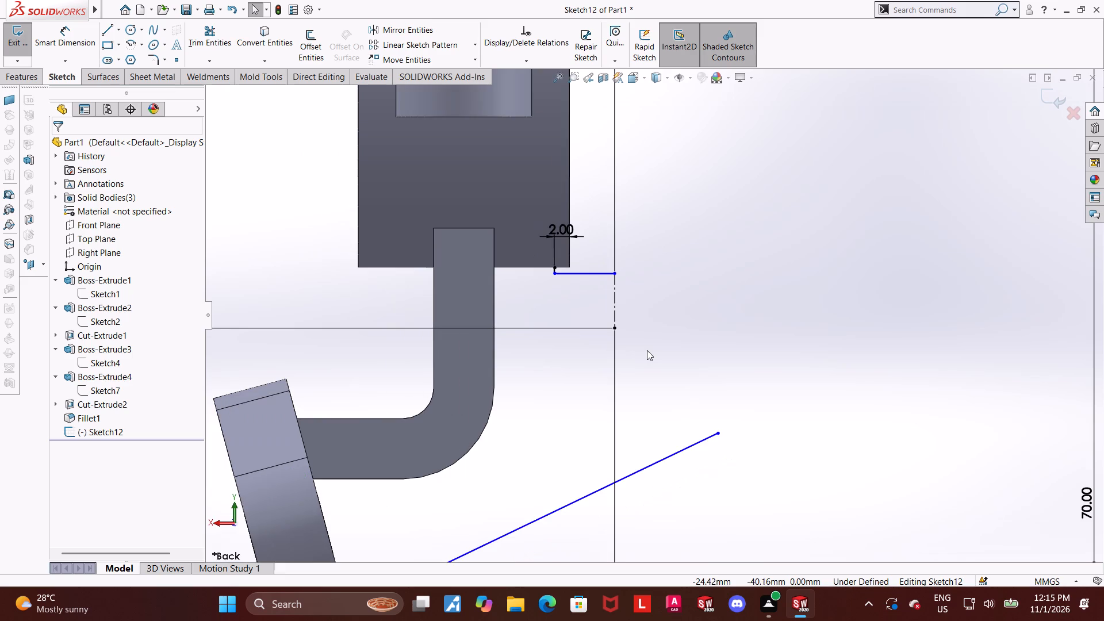
scroll(647, 350, down, 2)
scroll(647, 350, up, 2)
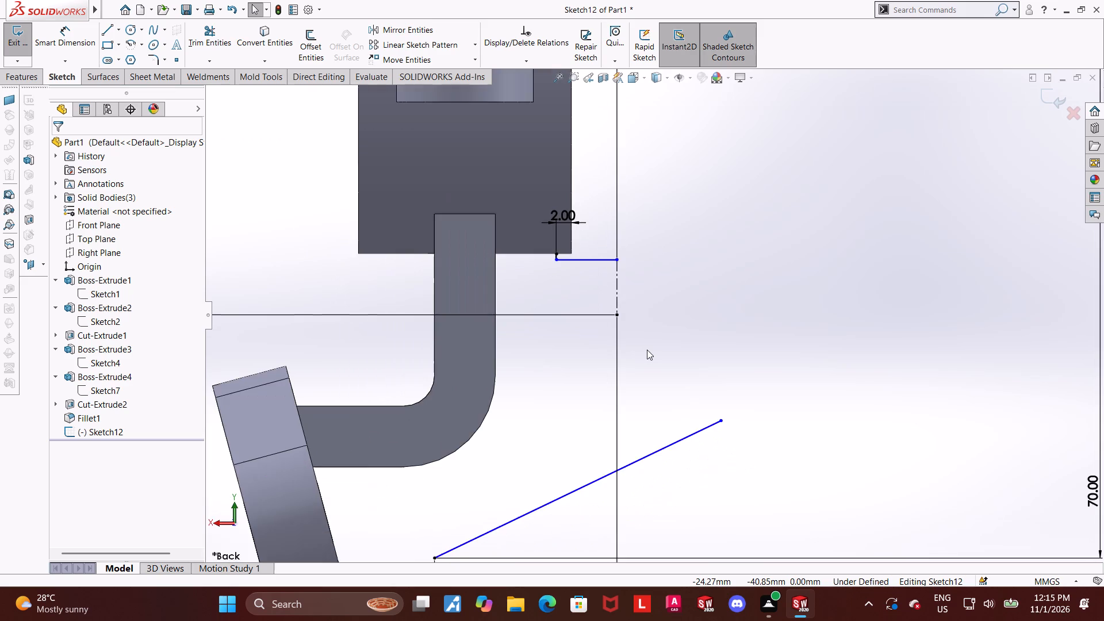
scroll(647, 350, up, 2)
drag(701, 390, 695, 357)
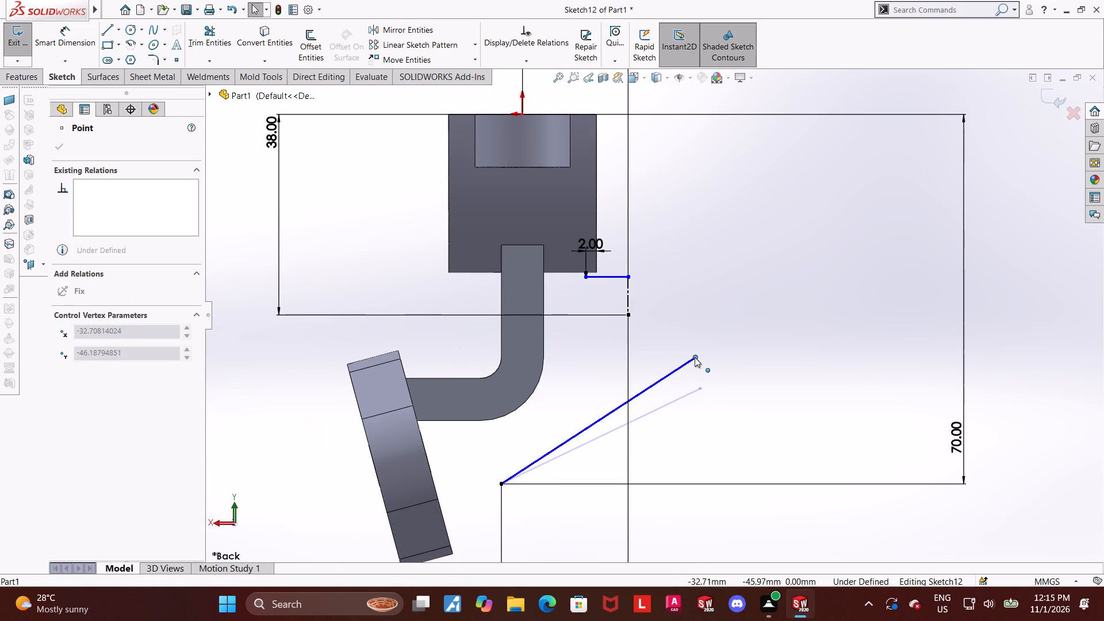
drag(695, 357, 700, 362)
key(Escape)
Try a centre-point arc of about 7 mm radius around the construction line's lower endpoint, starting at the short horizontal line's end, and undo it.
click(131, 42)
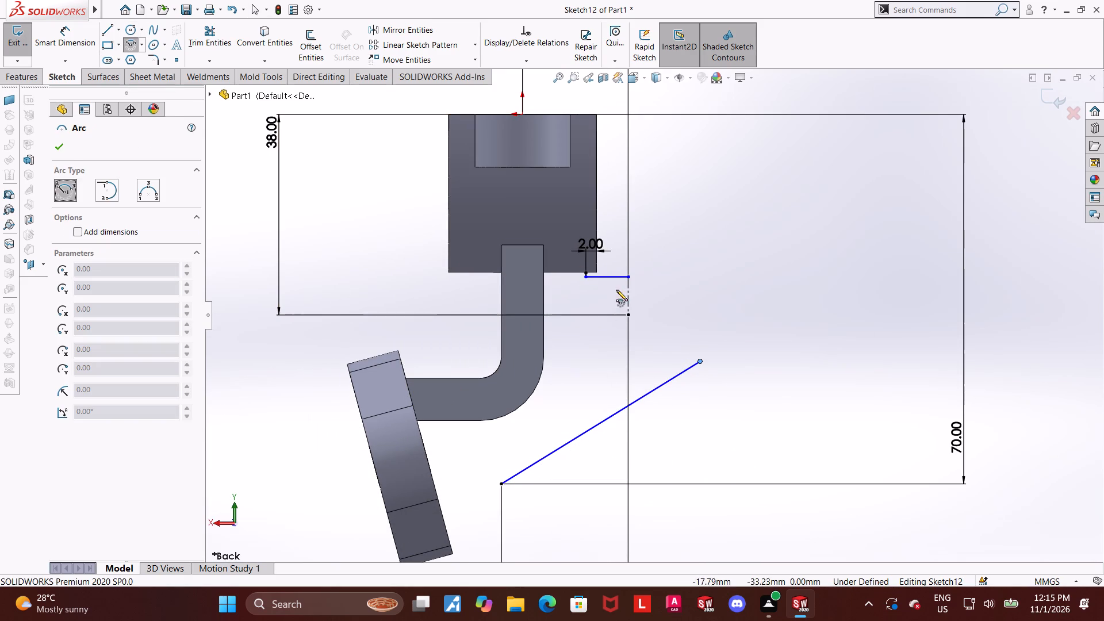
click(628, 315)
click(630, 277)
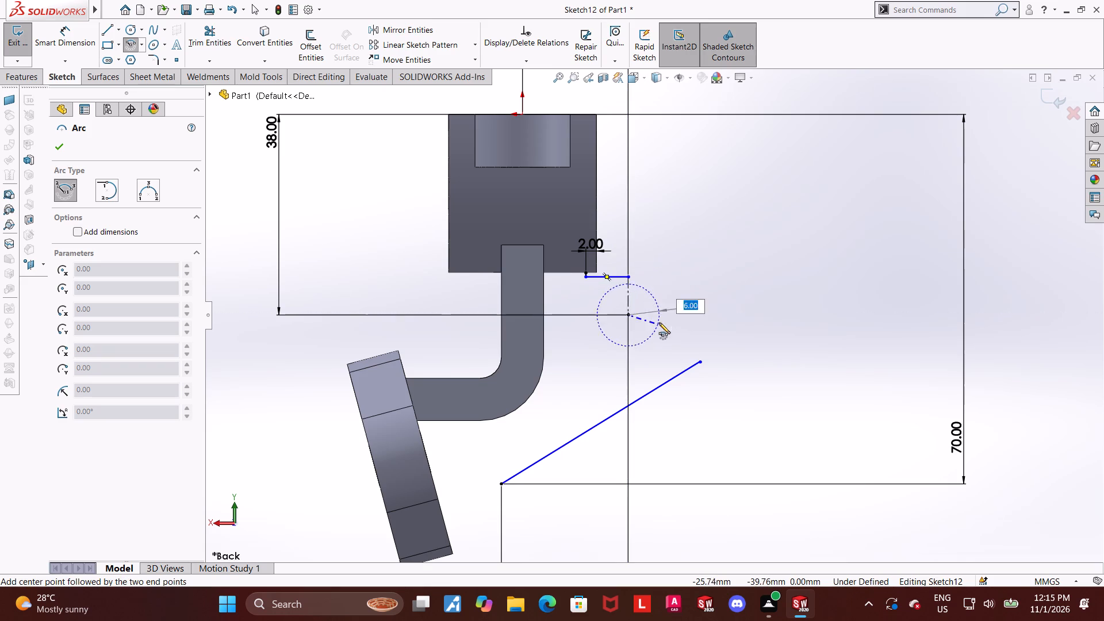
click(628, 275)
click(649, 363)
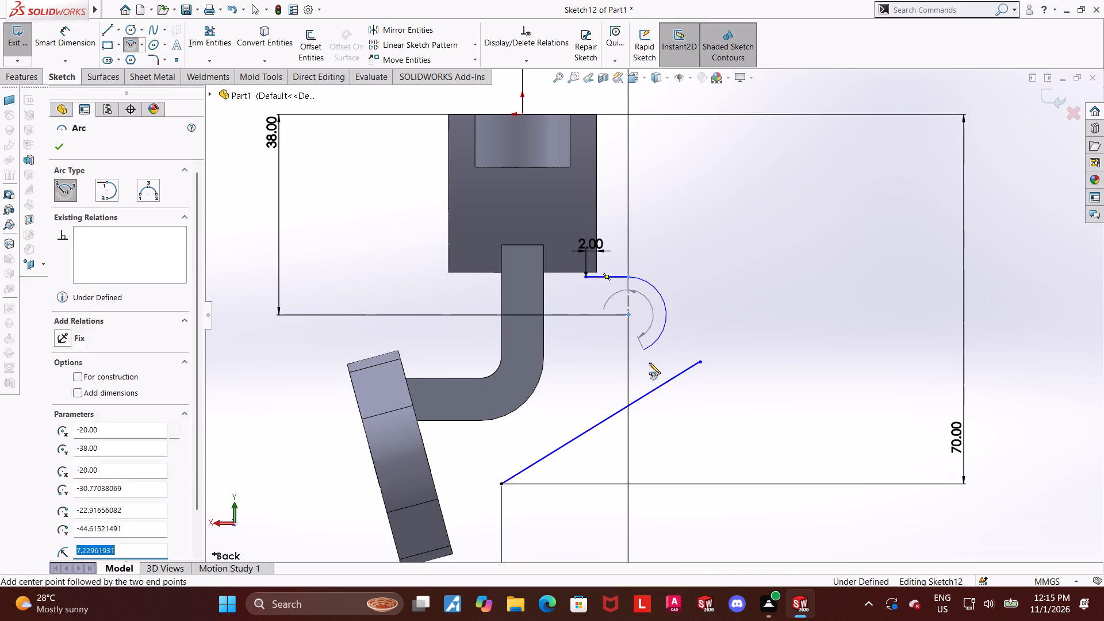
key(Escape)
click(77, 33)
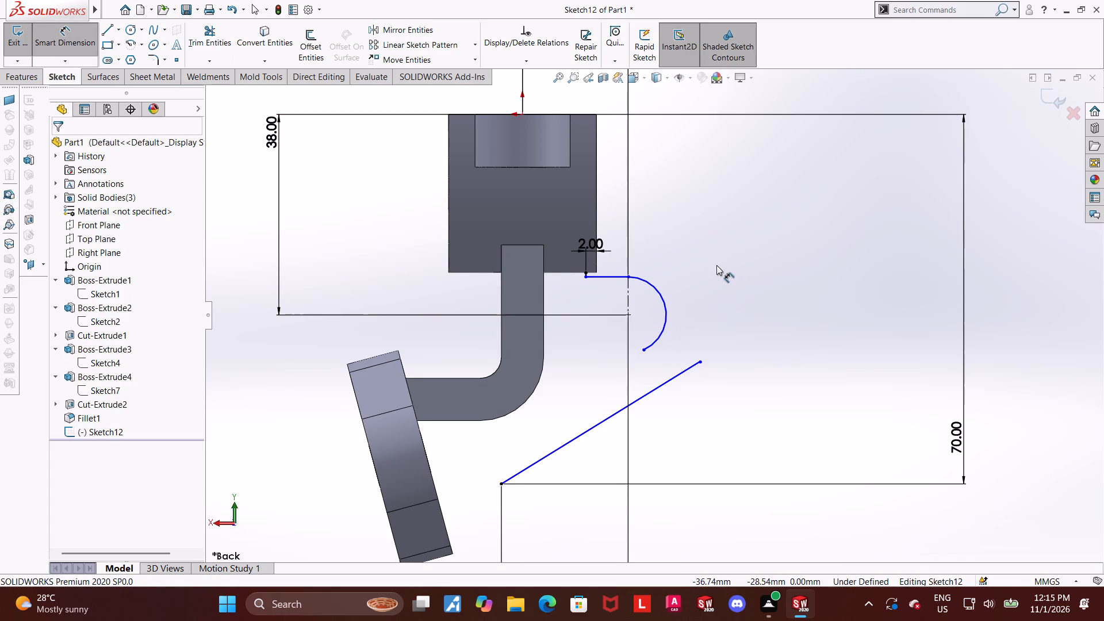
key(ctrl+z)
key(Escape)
Sketch a three-point arc of about 14 mm radius from the short horizontal line's free end to just above the slanted line's upper endpoint.
click(141, 47)
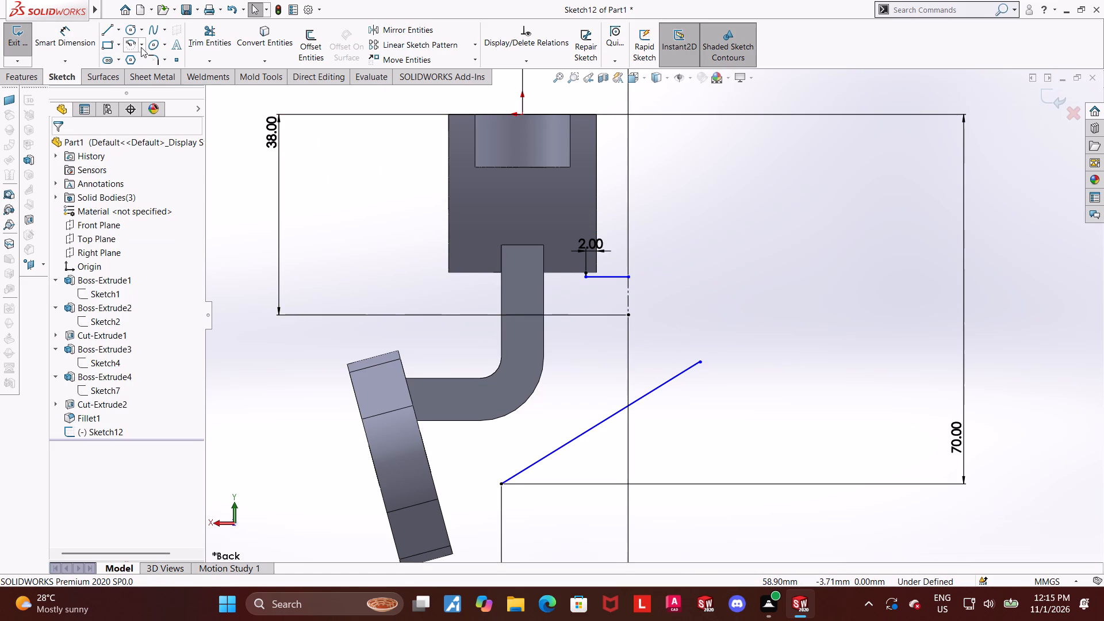
click(143, 82)
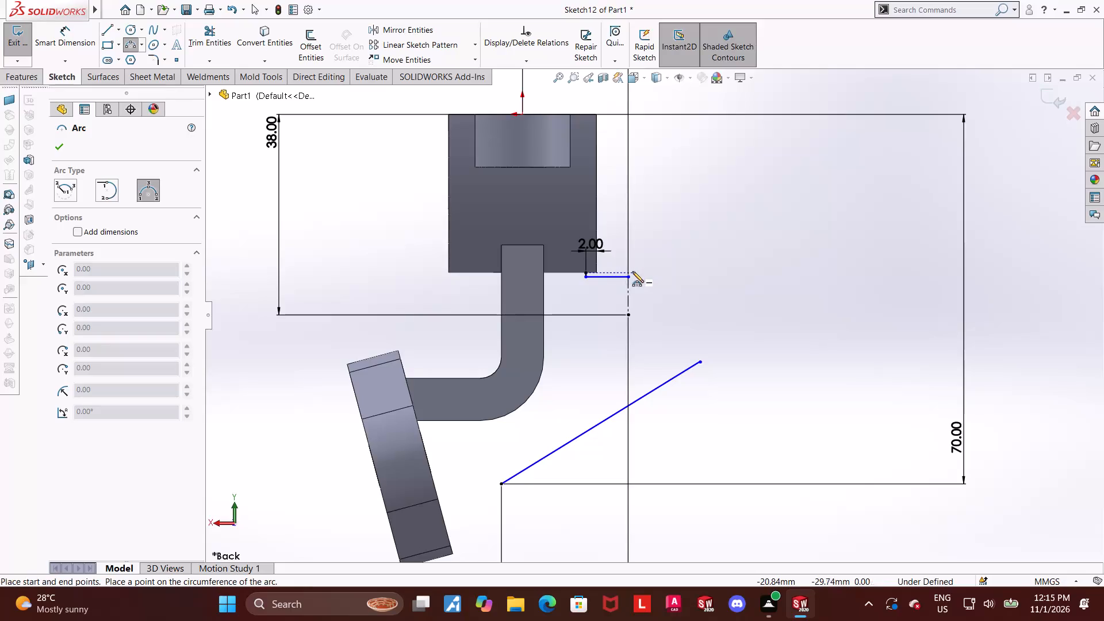
click(627, 276)
click(695, 354)
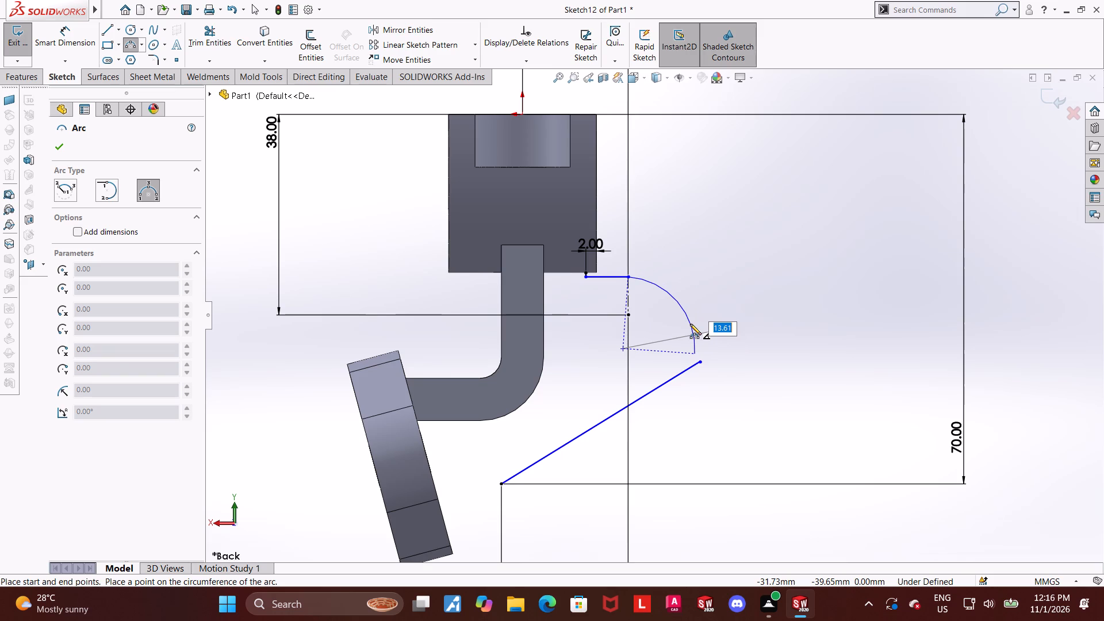
click(690, 324)
key(Escape)
Dimension the new arc with a radius of 12 mm.
click(40, 21)
drag(62, 40, 73, 43)
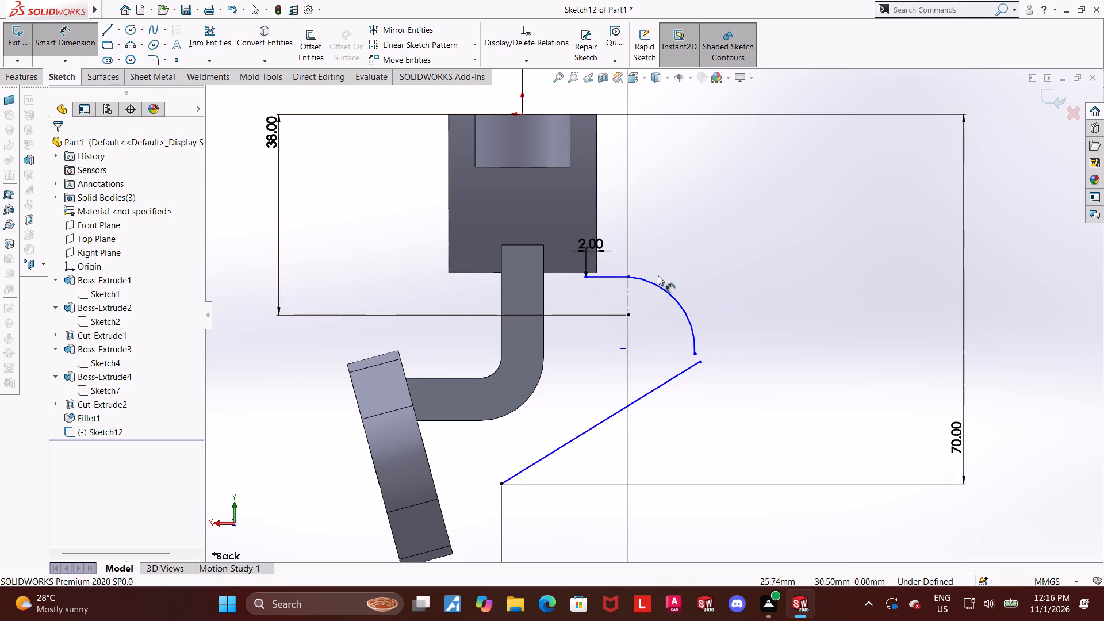
click(656, 282)
click(731, 237)
text(12)
key(Return)
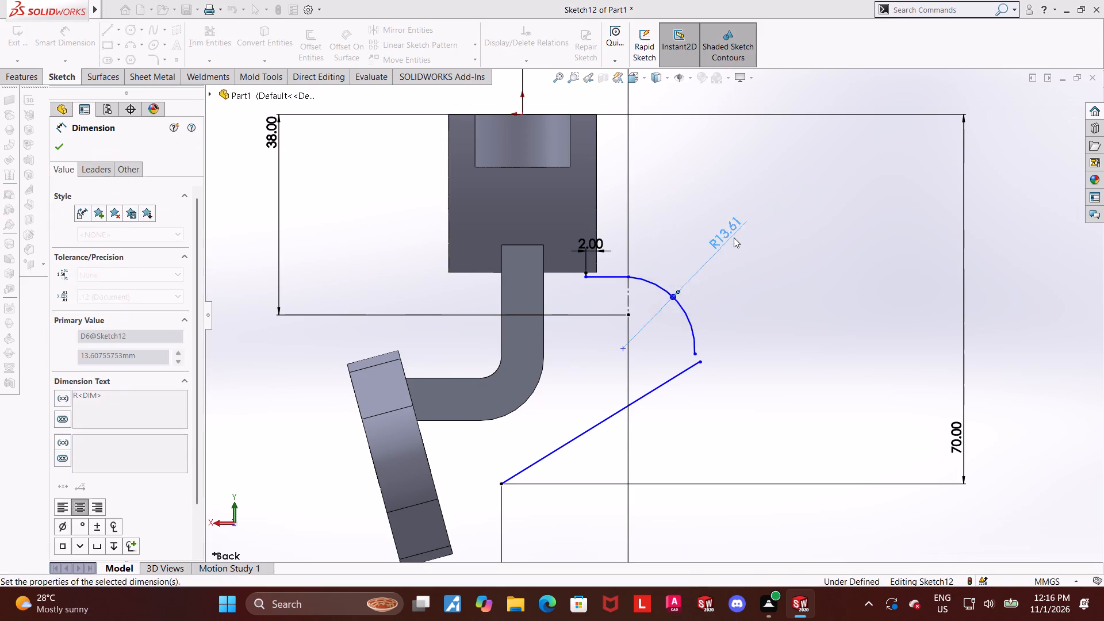
key(Escape)
key(Escape)
click(1033, 301)
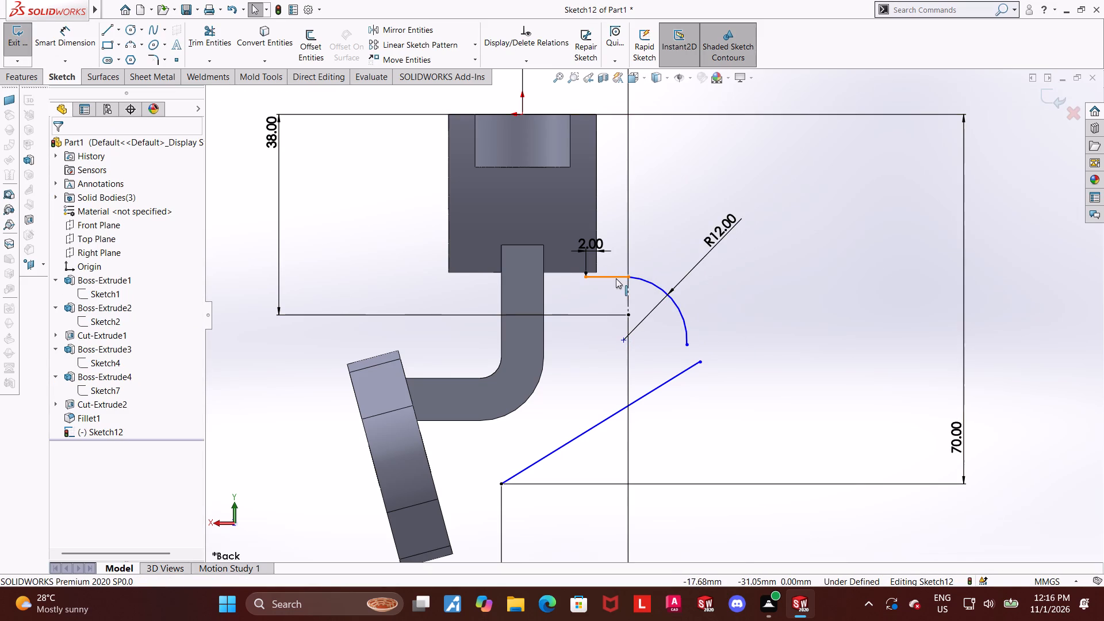
Make the arc tangent to the short horizontal line.
ctrl+click(616, 278)
ctrl+click(654, 282)
click(64, 343)
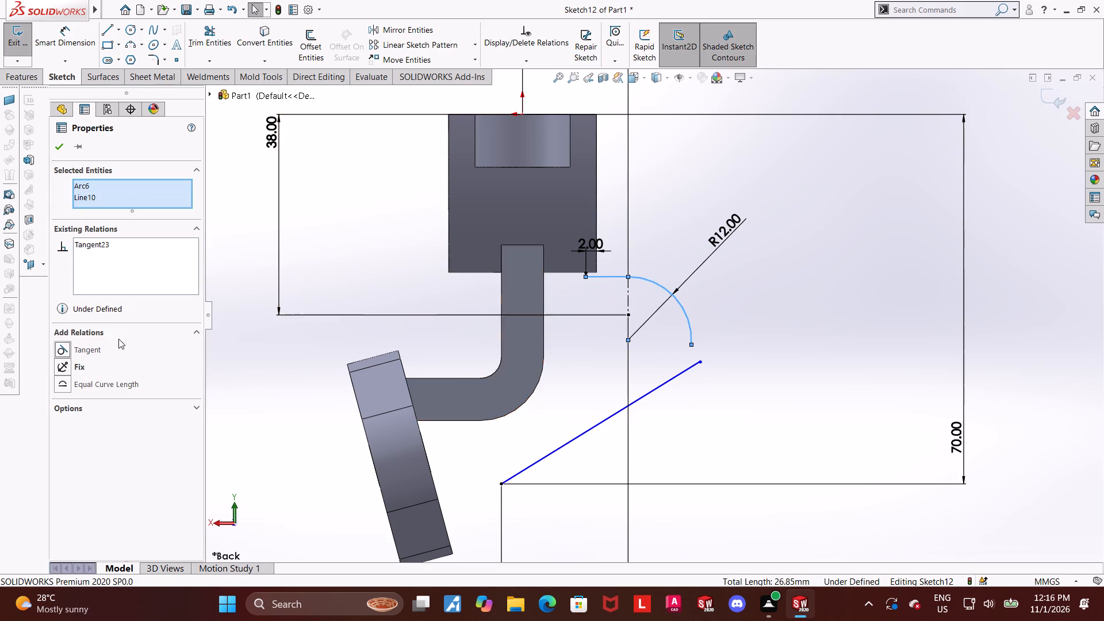
scroll(867, 432, up, 5)
click(914, 458)
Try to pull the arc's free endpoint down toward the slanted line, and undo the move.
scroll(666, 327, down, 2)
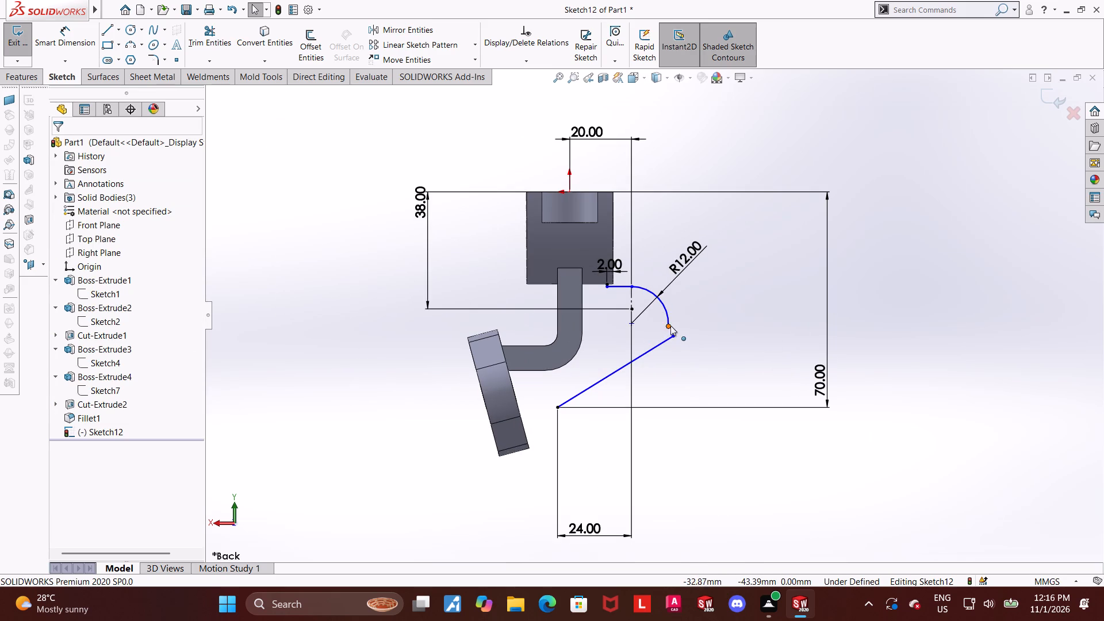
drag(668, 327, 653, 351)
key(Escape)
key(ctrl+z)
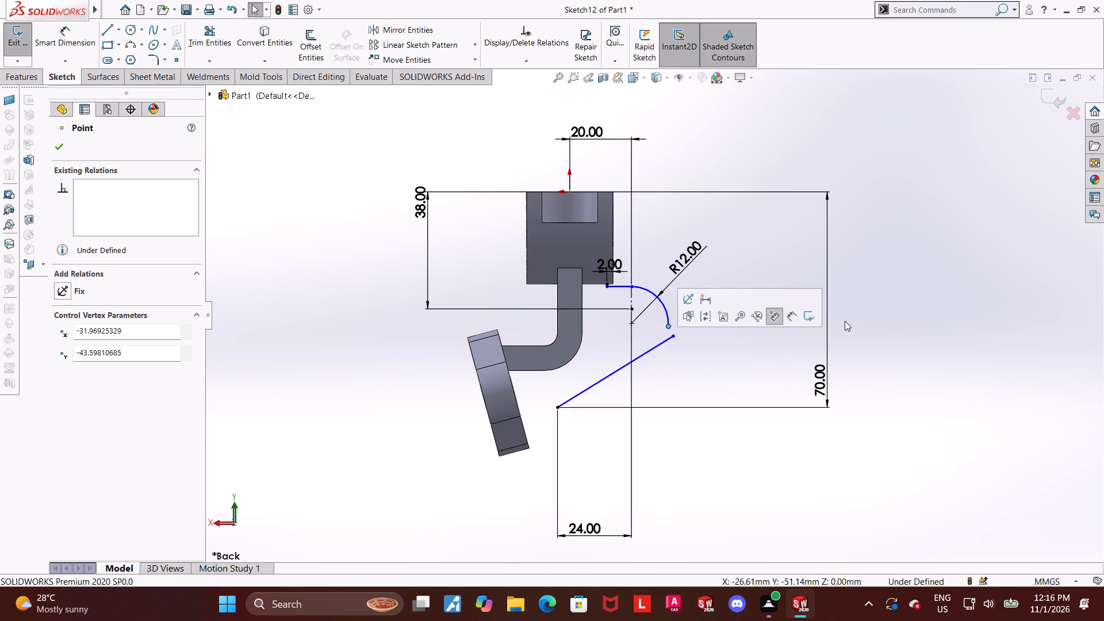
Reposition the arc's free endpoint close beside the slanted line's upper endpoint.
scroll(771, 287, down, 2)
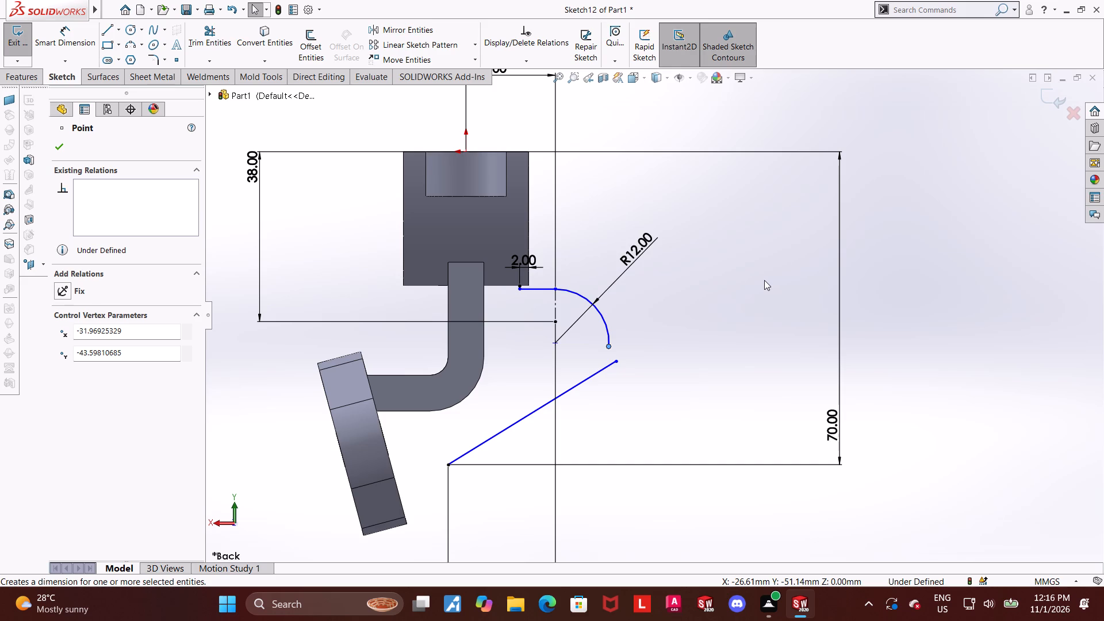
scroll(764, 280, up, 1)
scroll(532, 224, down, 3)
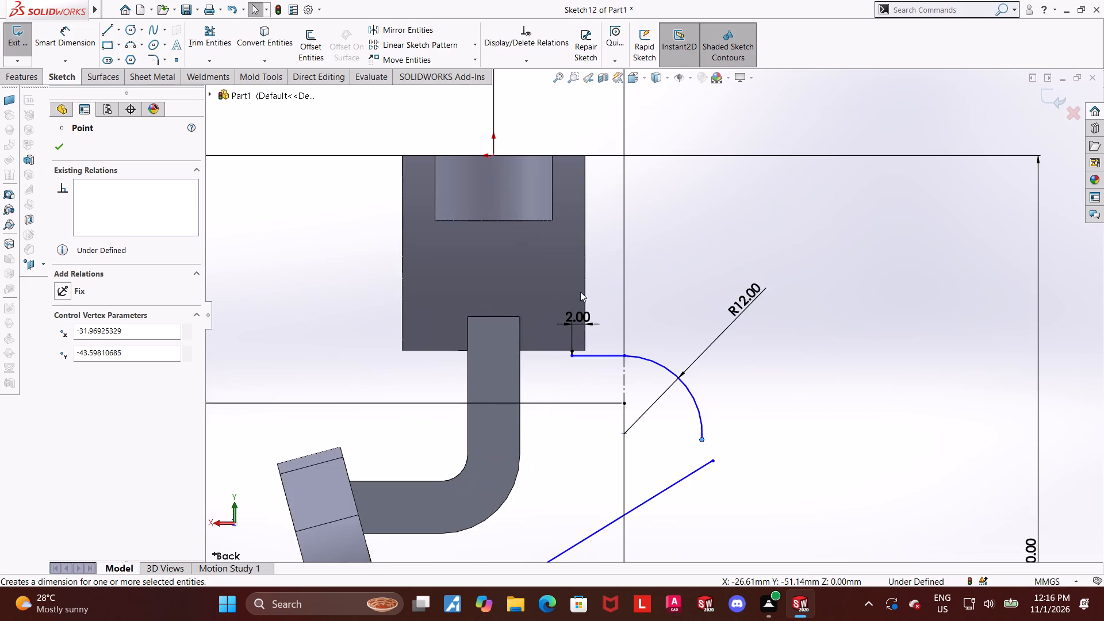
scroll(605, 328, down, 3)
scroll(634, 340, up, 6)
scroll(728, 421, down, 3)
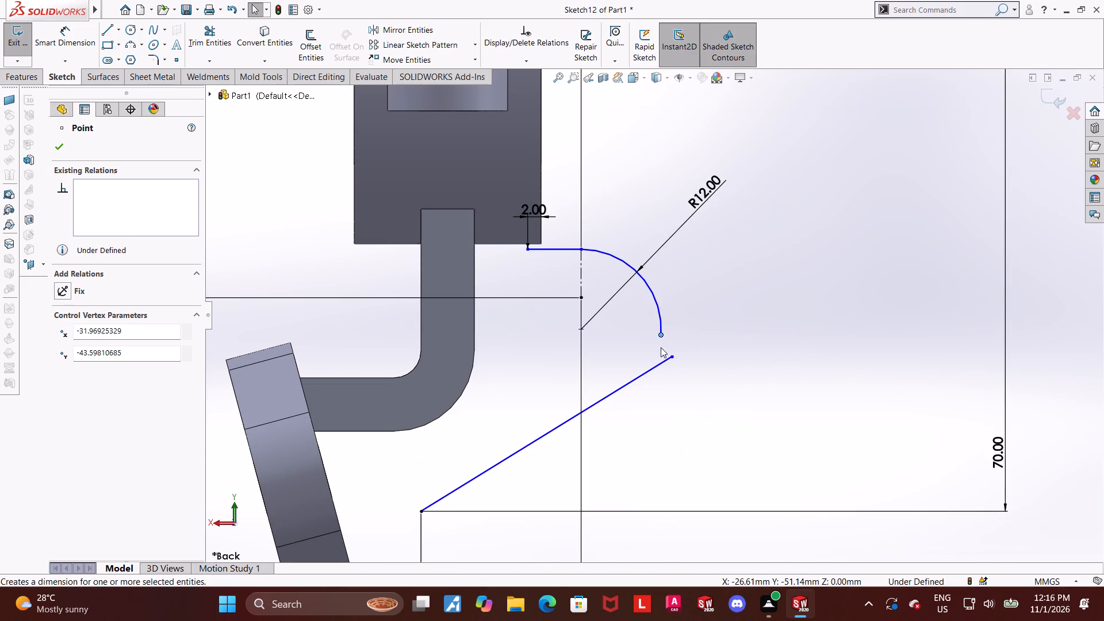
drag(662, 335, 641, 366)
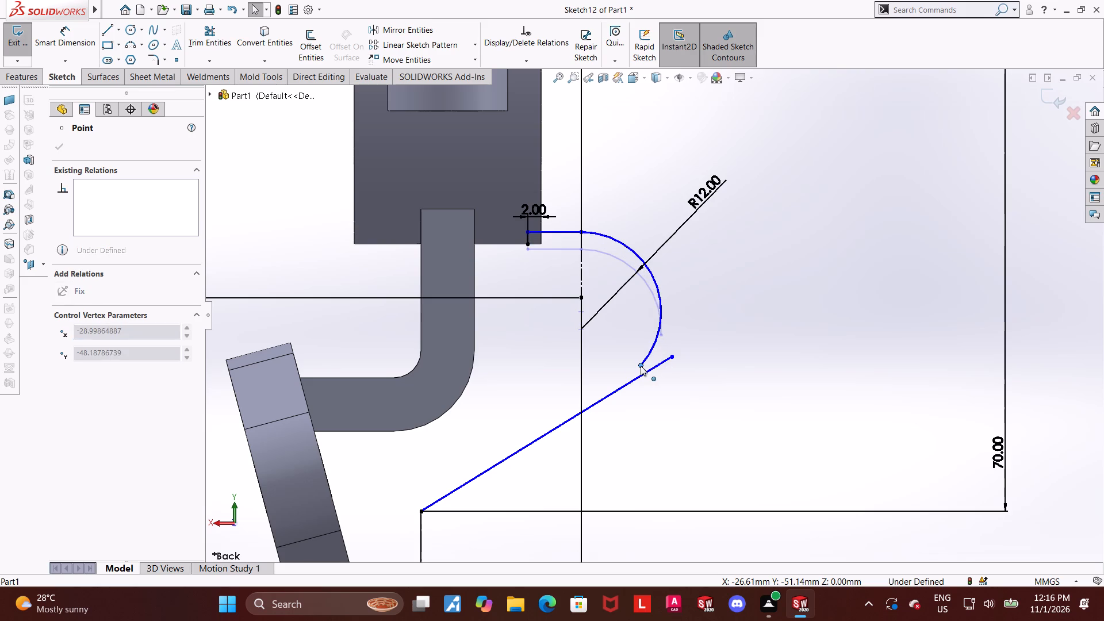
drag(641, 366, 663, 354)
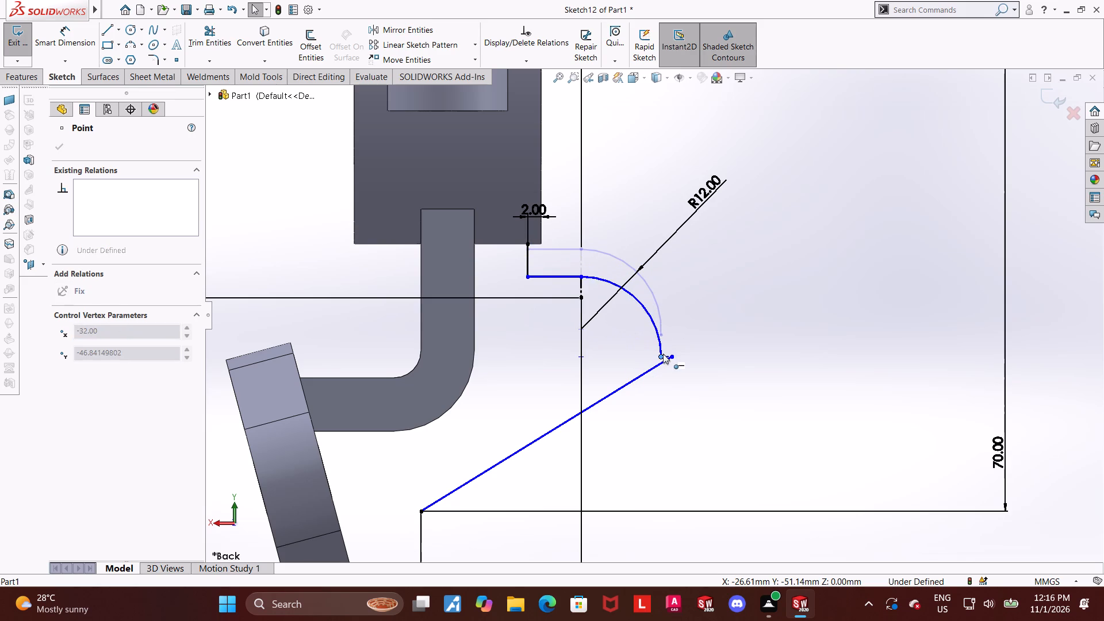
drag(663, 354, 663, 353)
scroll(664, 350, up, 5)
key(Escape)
Dimension the vertical distance between the block's bottom edge and the short horizontal line to 2 mm.
scroll(676, 359, down, 4)
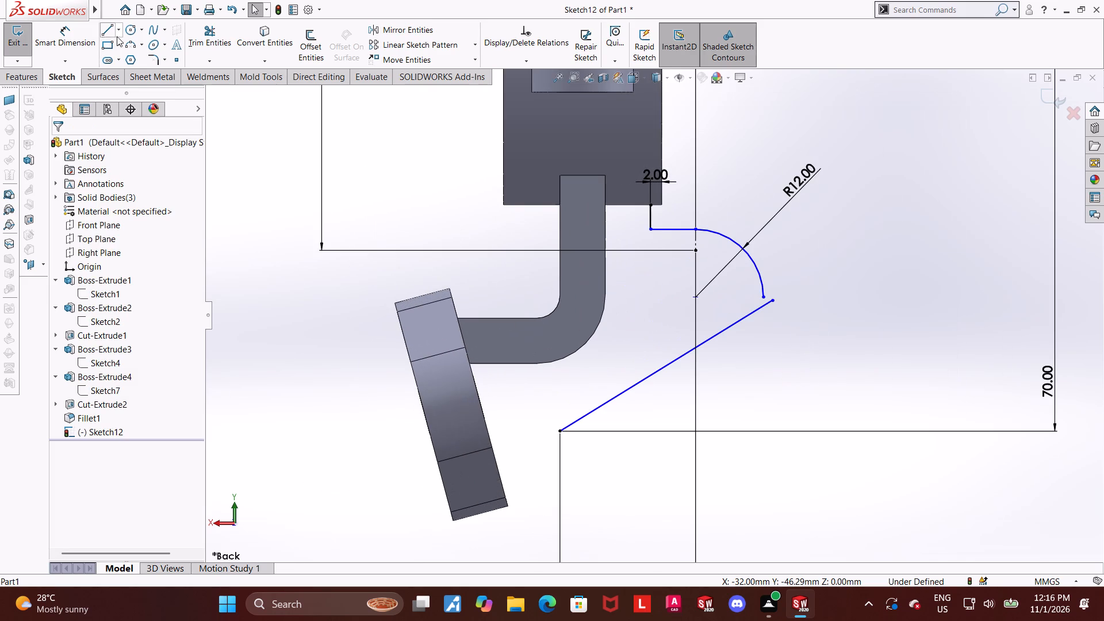
click(82, 42)
scroll(755, 244, down, 2)
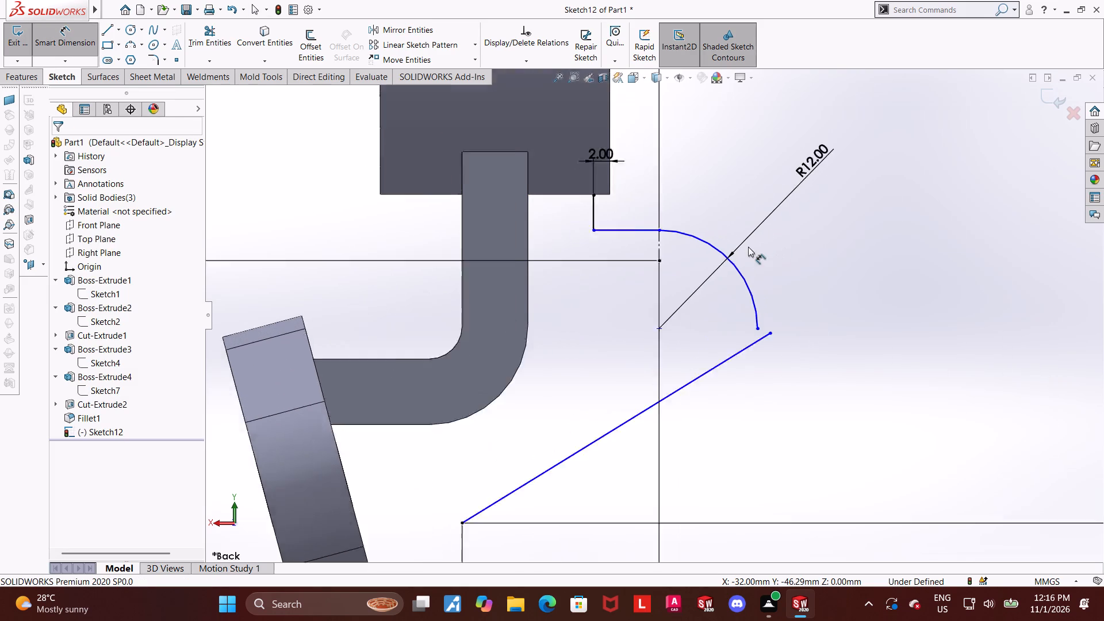
scroll(748, 247, down, 1)
click(566, 188)
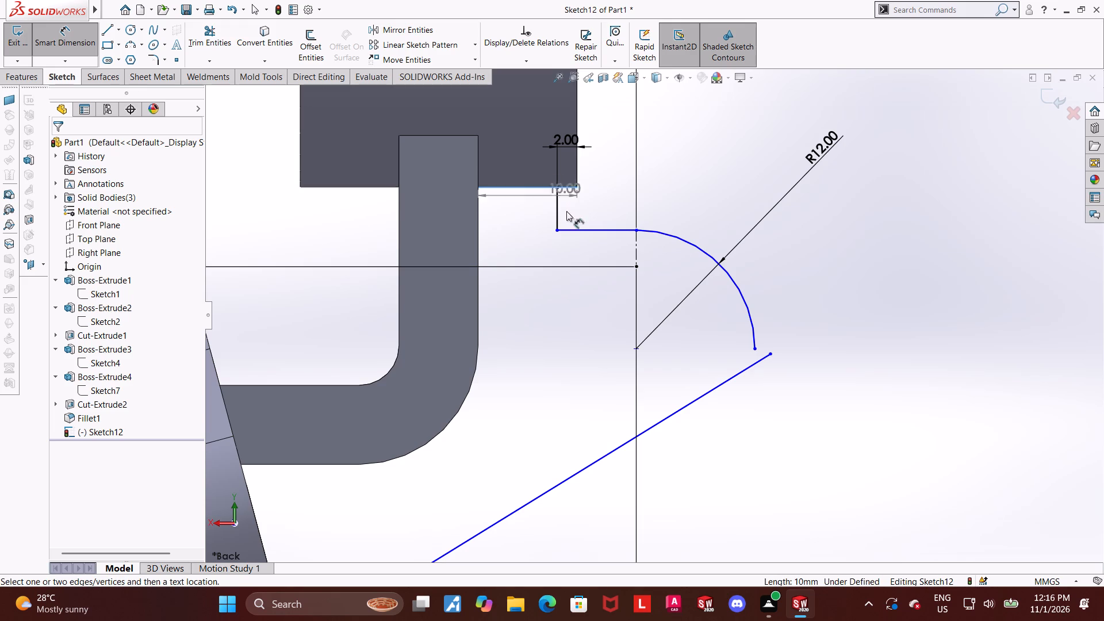
click(572, 228)
click(451, 181)
key(2)
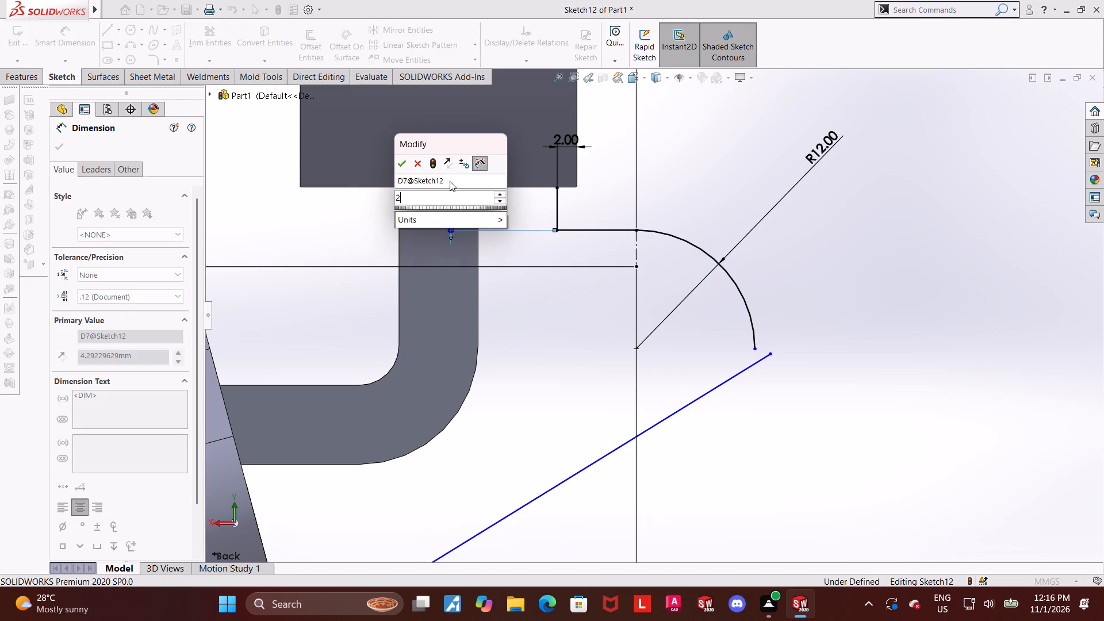
key(Return)
key(Escape)
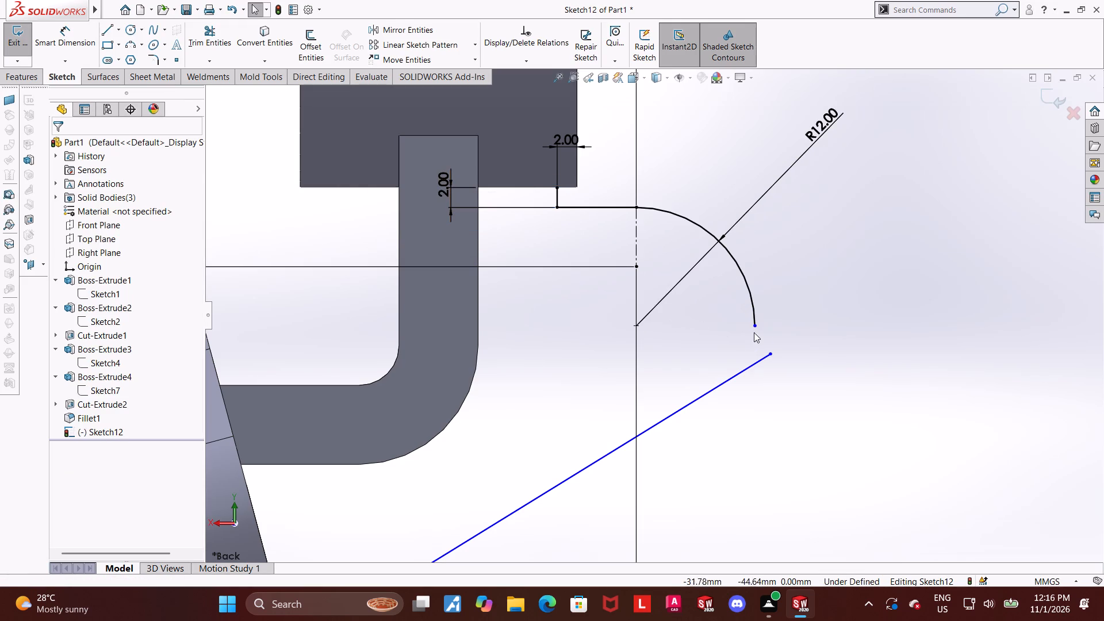
Lengthen the 12 mm radius arc by moving its free endpoint down past the slanted line so the two cross.
drag(758, 323, 697, 390)
scroll(737, 413, up, 5)
key(Escape)
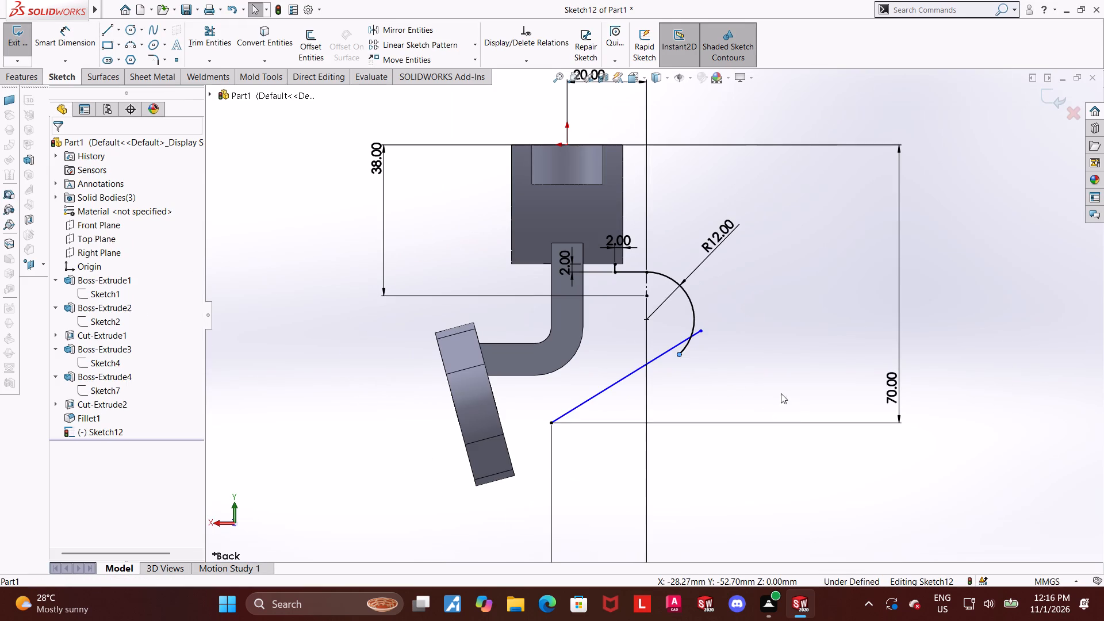
Make the slanted line tangent to the 12 mm radius arc.
ctrl+click(666, 344)
ctrl+click(670, 346)
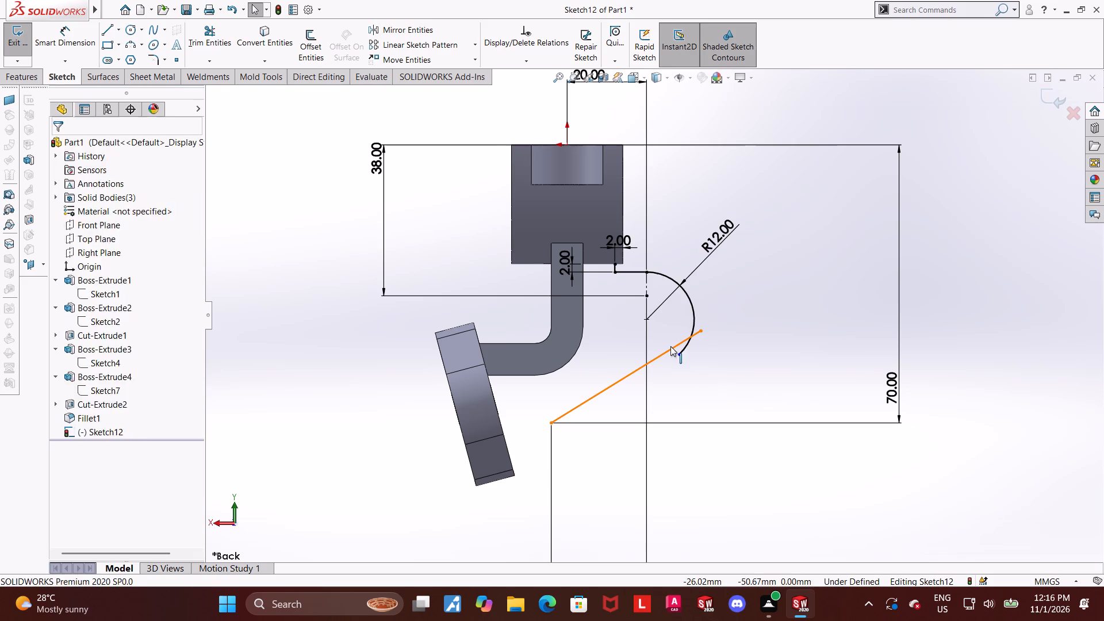
ctrl+click(692, 320)
click(62, 347)
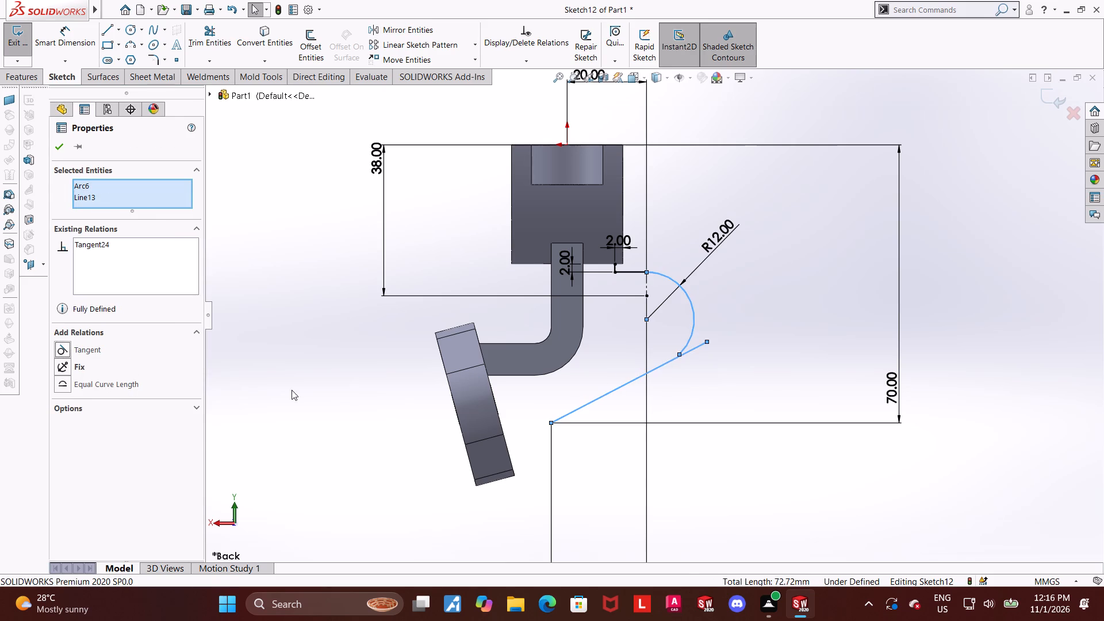
click(748, 494)
Merge the arc's free endpoint with the slanted line's upper endpoint.
ctrl+click(679, 352)
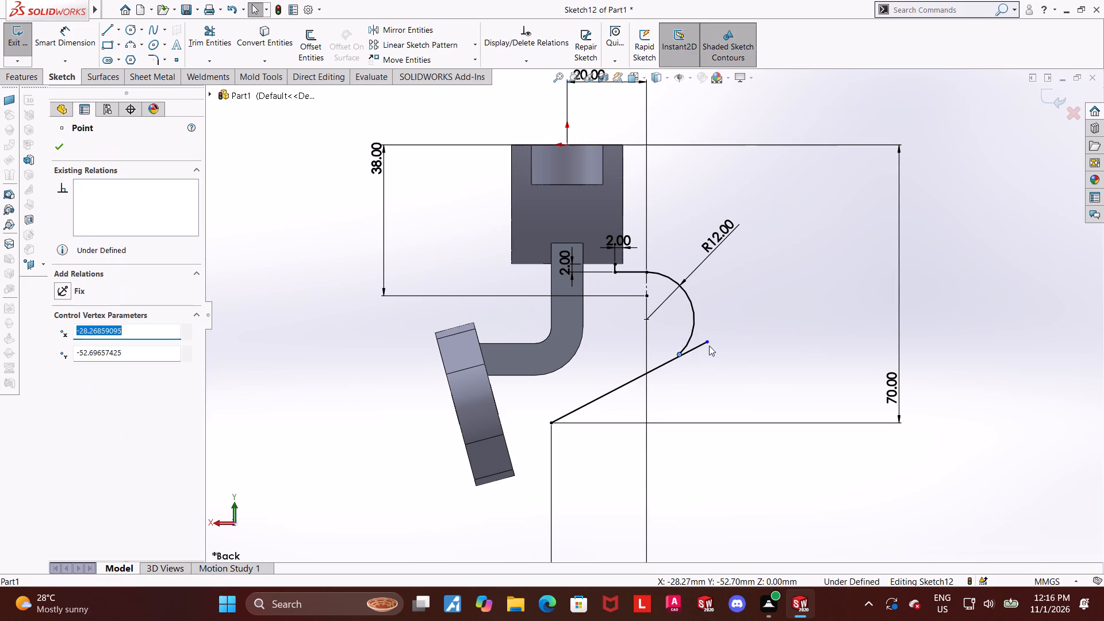
ctrl+click(710, 344)
click(67, 398)
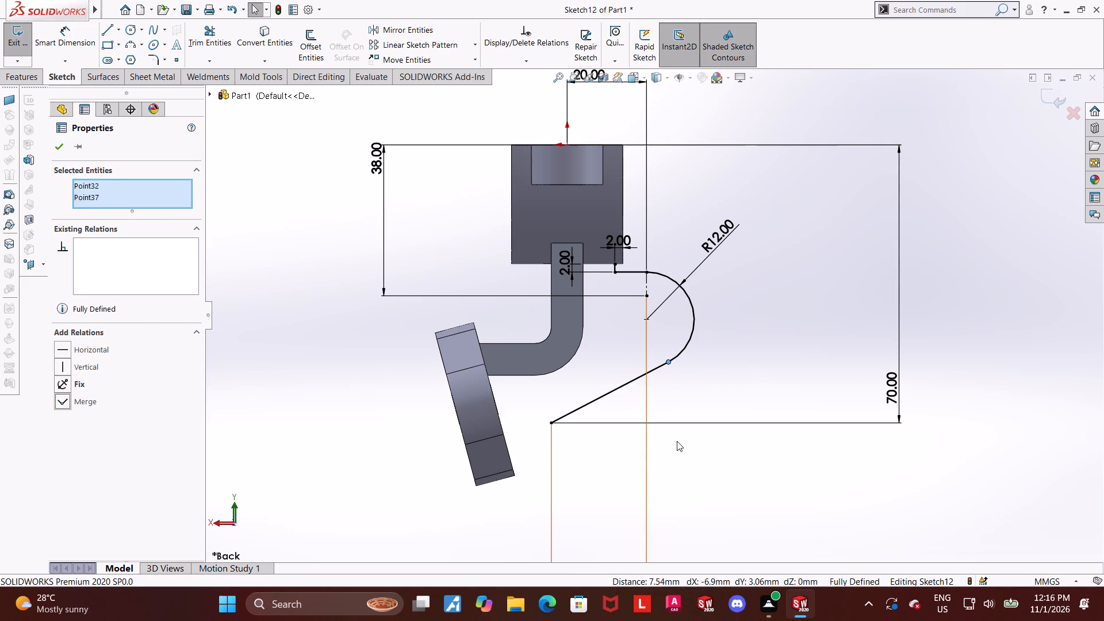
click(677, 441)
Sketch a horizontal line about 13 mm long from the slanted line's lower endpoint to the tilted plate's edge.
scroll(595, 431, down, 3)
click(118, 33)
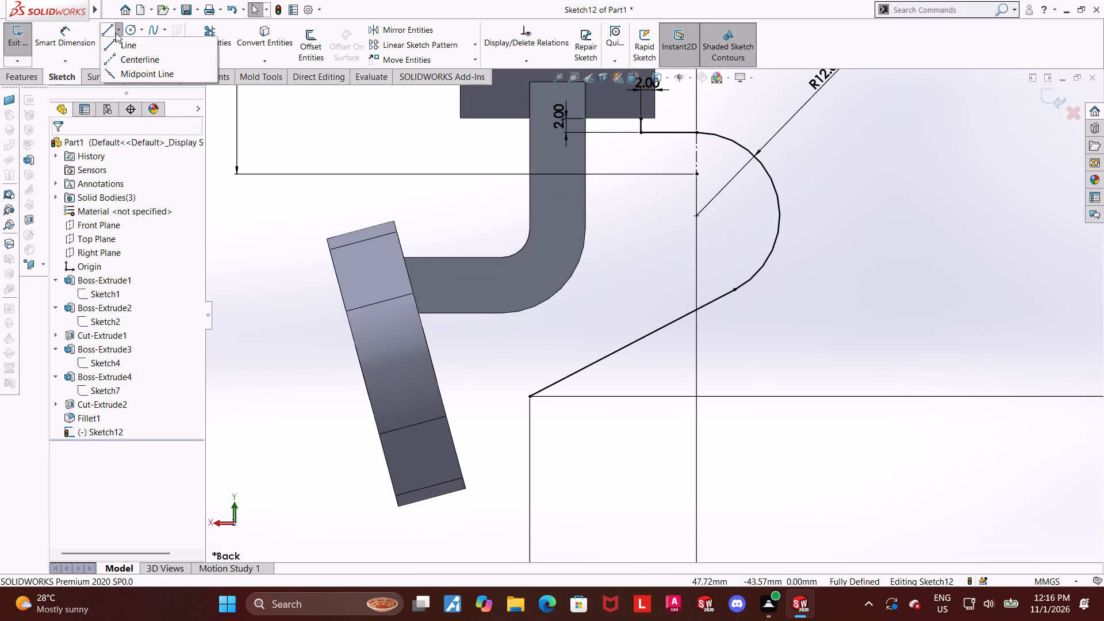
click(124, 45)
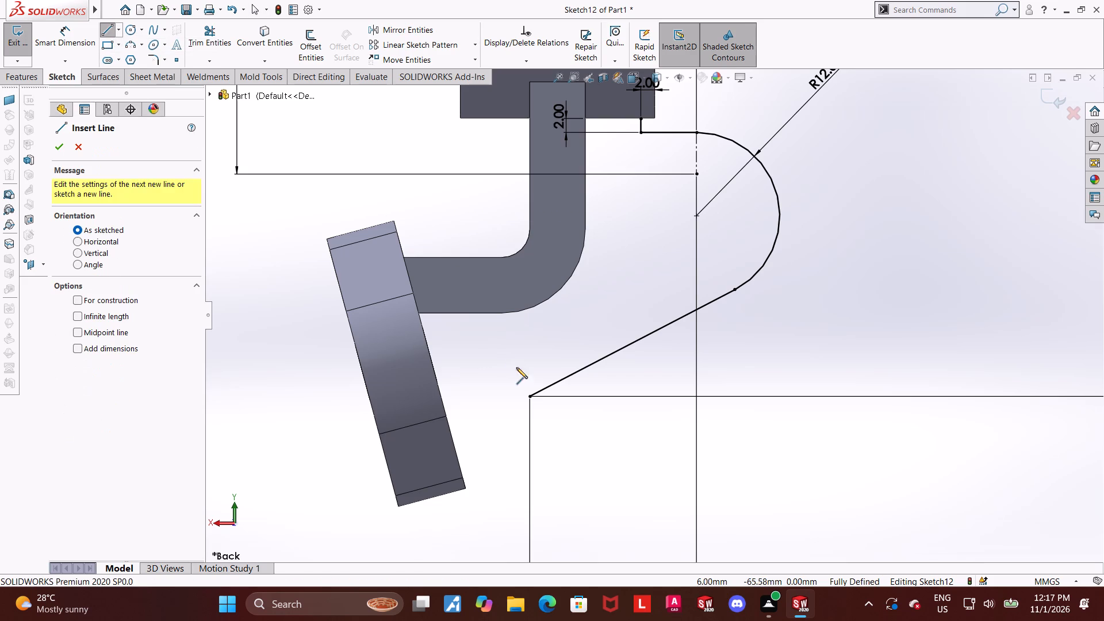
click(528, 398)
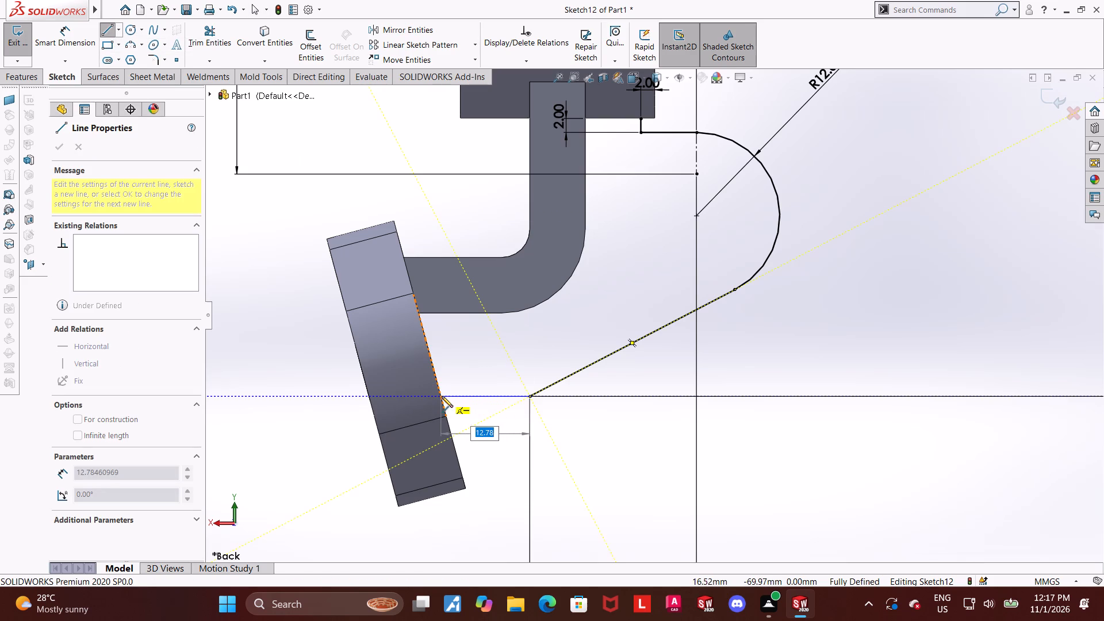
click(439, 396)
key(Escape)
key(Escape)
key(Escape)
scroll(680, 425, up, 3)
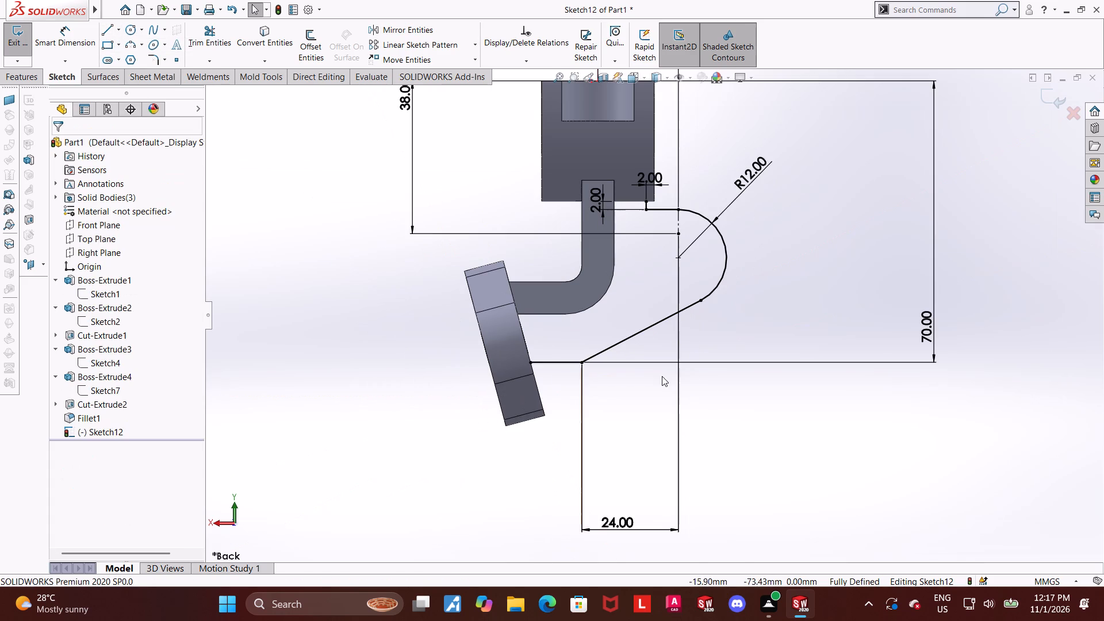
Convert the bent arm's outer vertical, curved and horizontal edges, the tilted plate's facing edge and the block's bottom silhouette edge into sketch entities.
scroll(607, 331, down, 2)
click(260, 36)
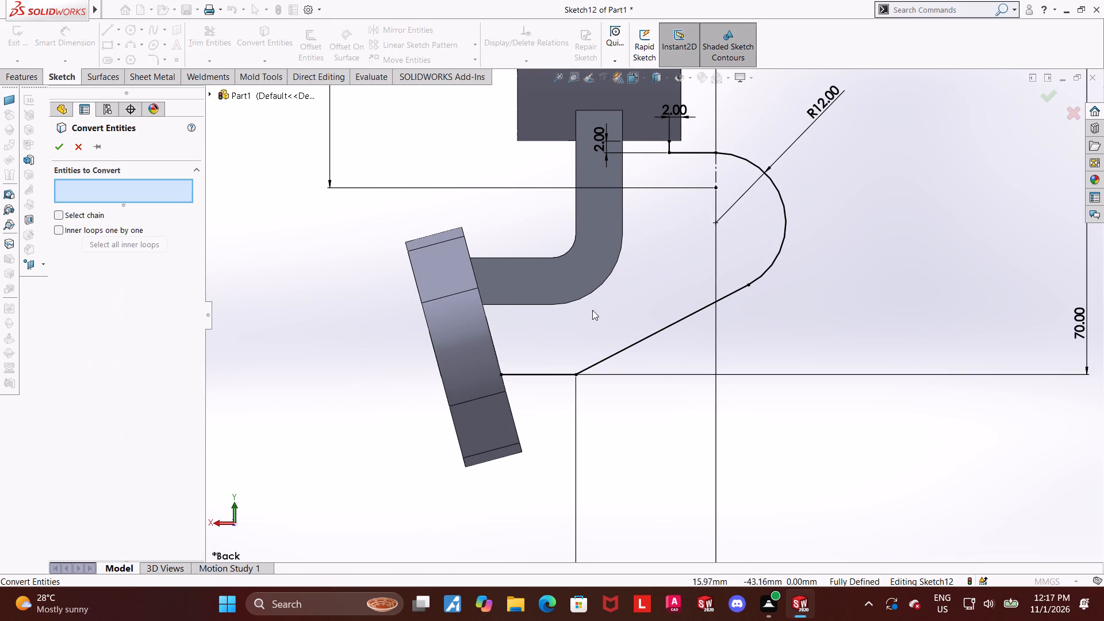
click(584, 298)
click(504, 305)
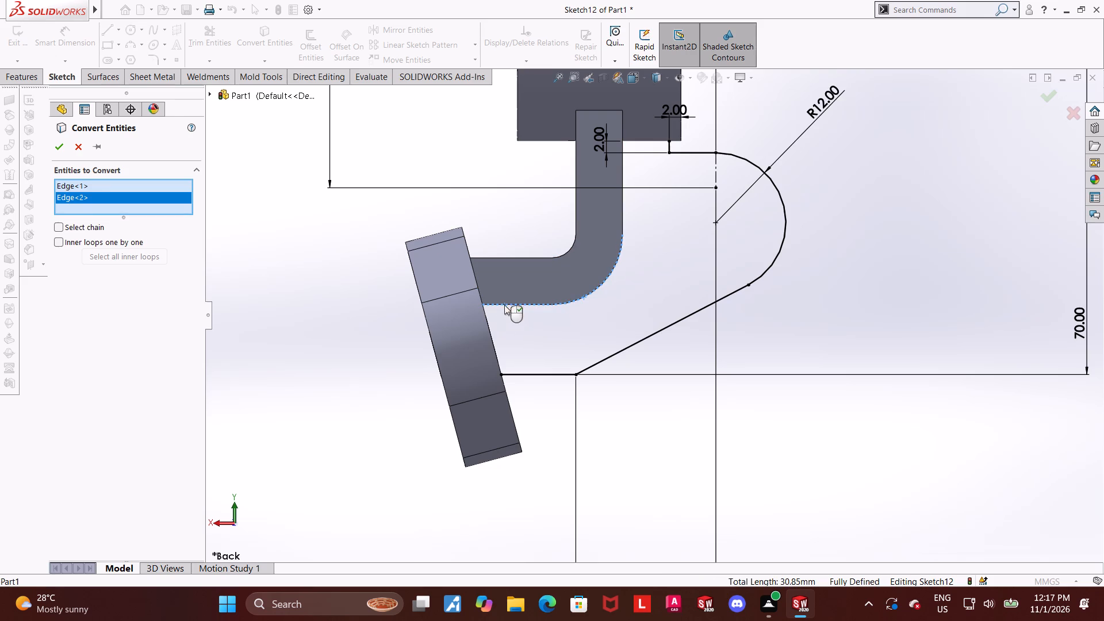
click(487, 324)
click(622, 214)
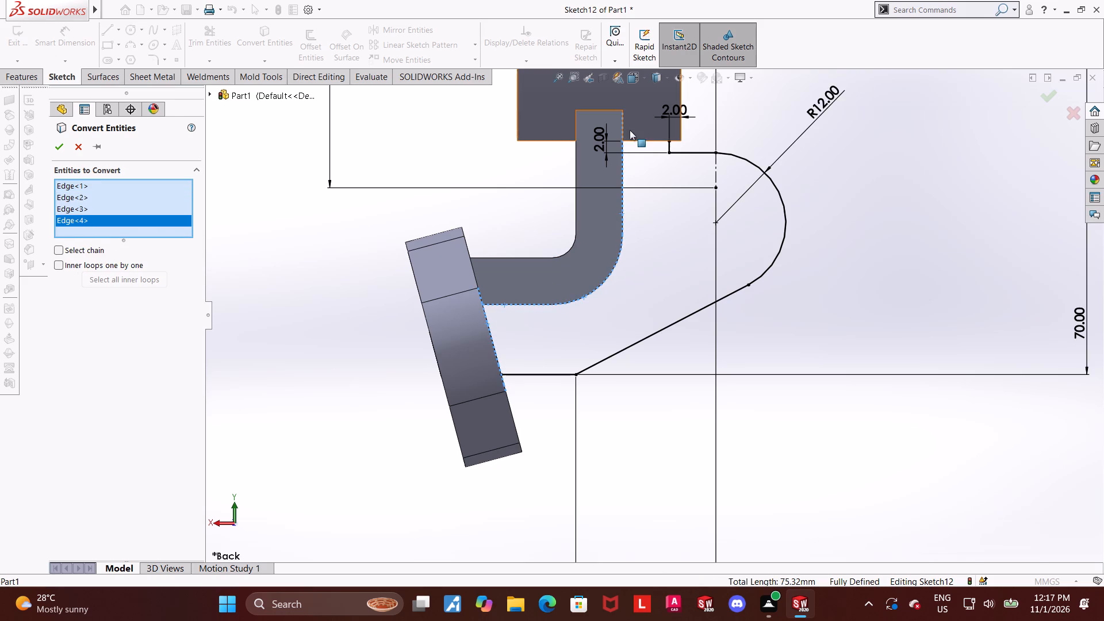
click(645, 139)
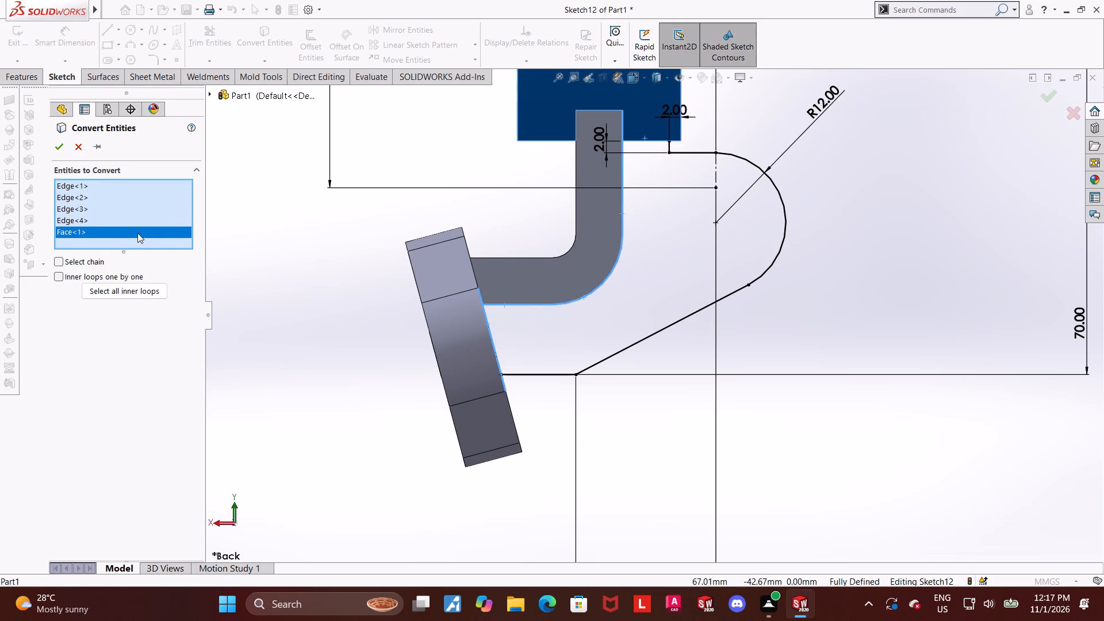
right_click(137, 233)
click(172, 253)
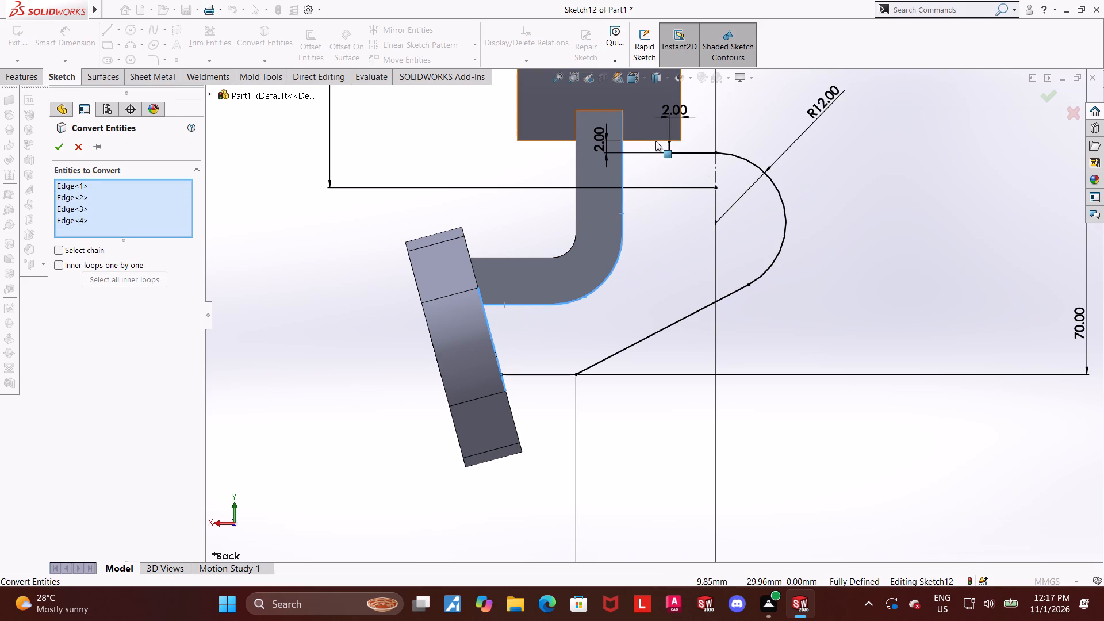
click(657, 143)
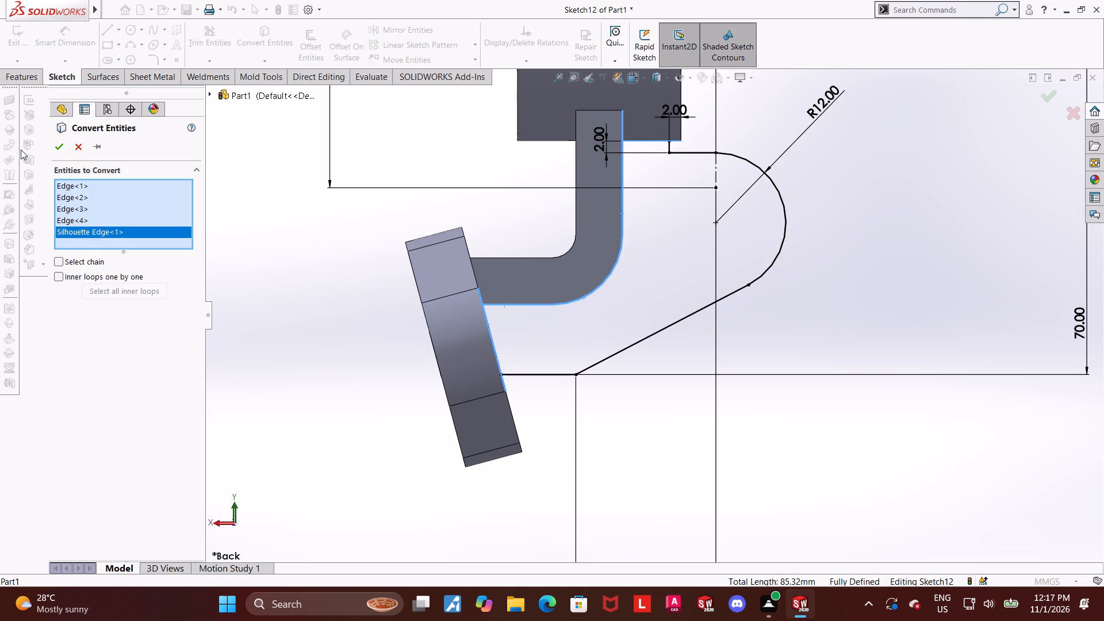
click(52, 147)
Power-trim the converted arm edge inside the block and the converted plate edge above the arm and below the horizontal line.
click(230, 30)
drag(631, 128, 615, 123)
drag(492, 292, 467, 300)
scroll(471, 316, up, 3)
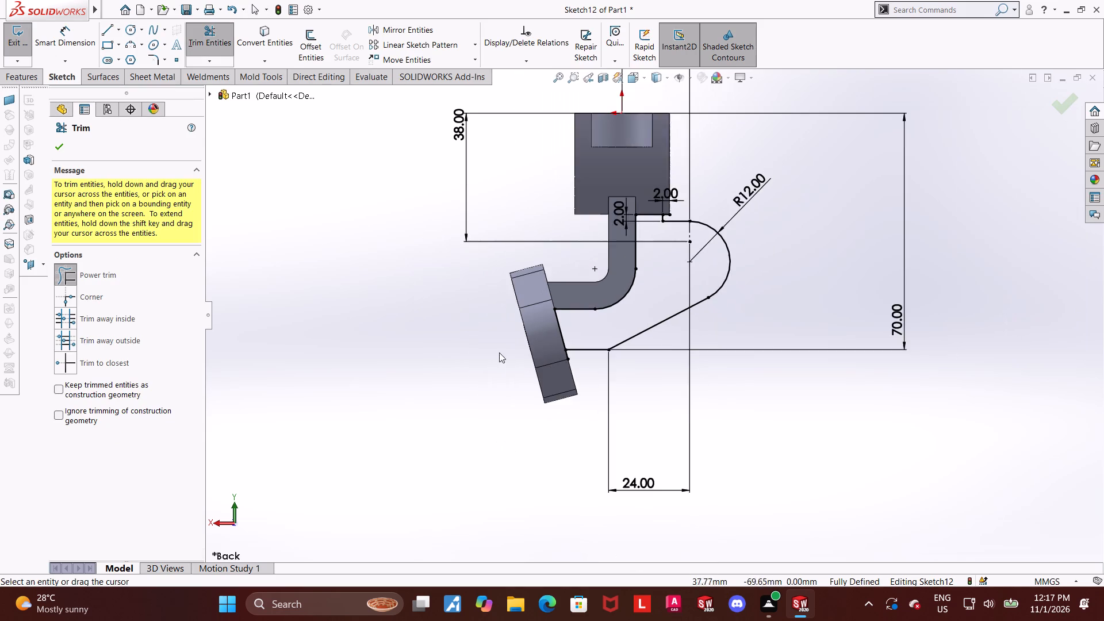
scroll(563, 336, down, 6)
drag(614, 361, 563, 359)
scroll(570, 357, up, 6)
key(Escape)
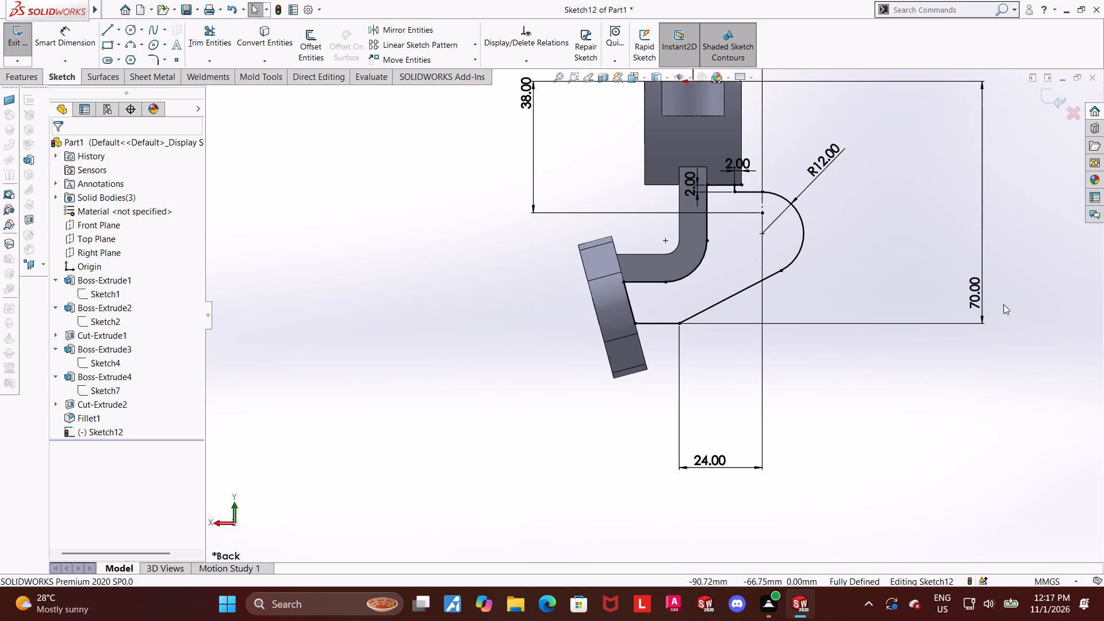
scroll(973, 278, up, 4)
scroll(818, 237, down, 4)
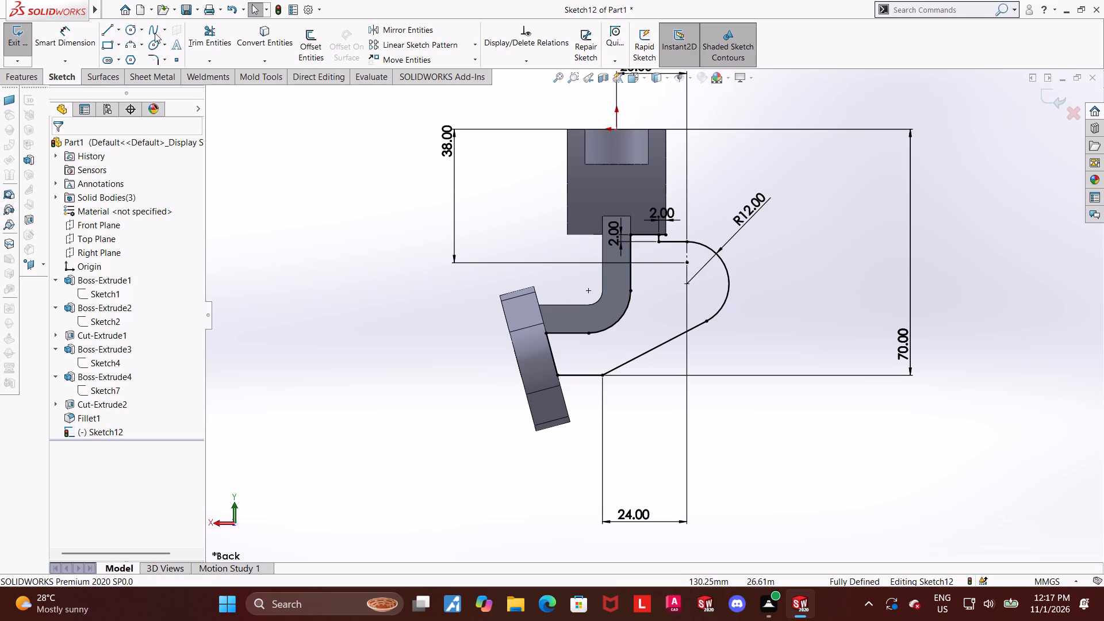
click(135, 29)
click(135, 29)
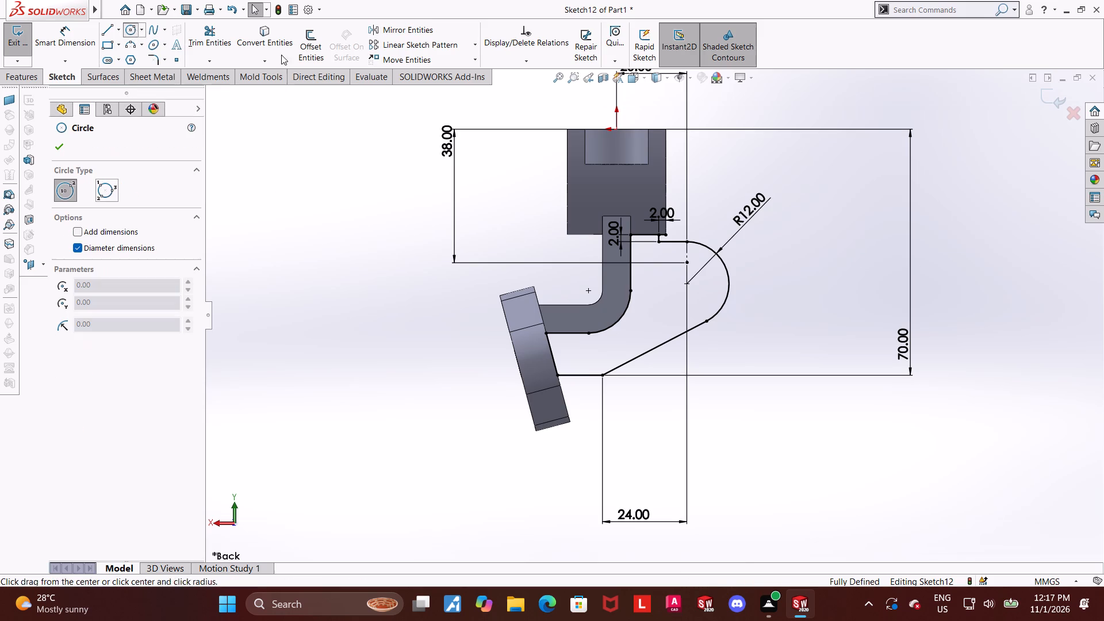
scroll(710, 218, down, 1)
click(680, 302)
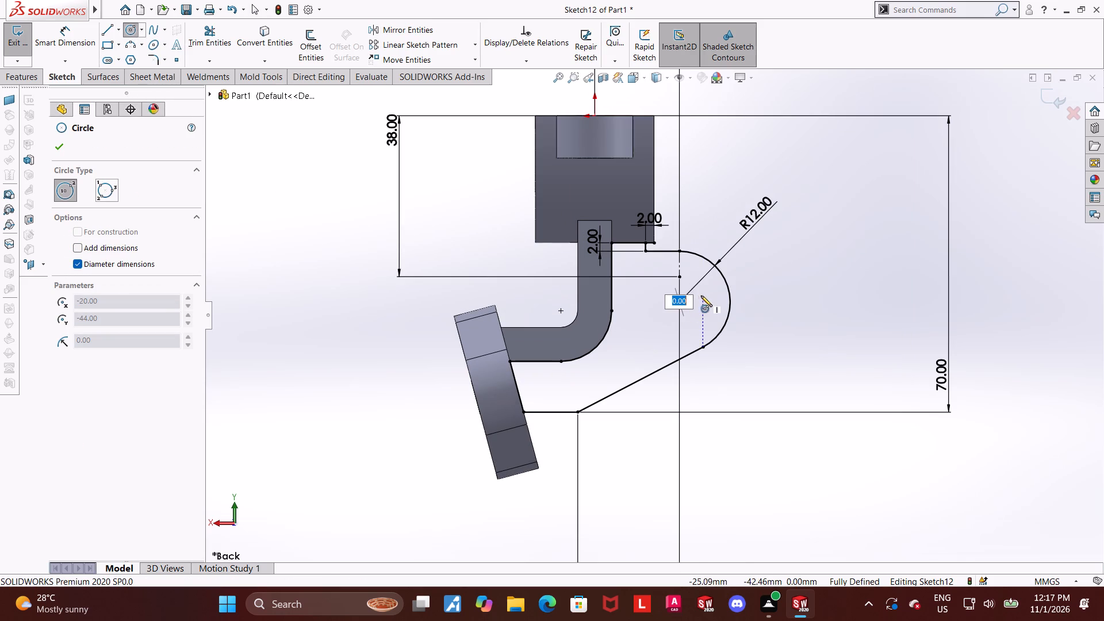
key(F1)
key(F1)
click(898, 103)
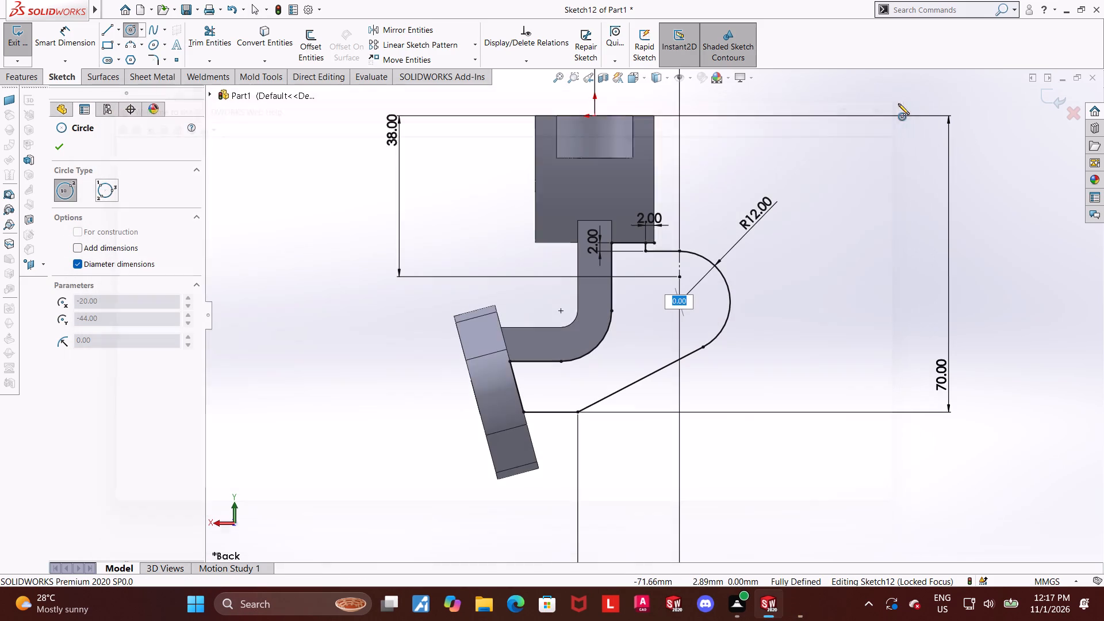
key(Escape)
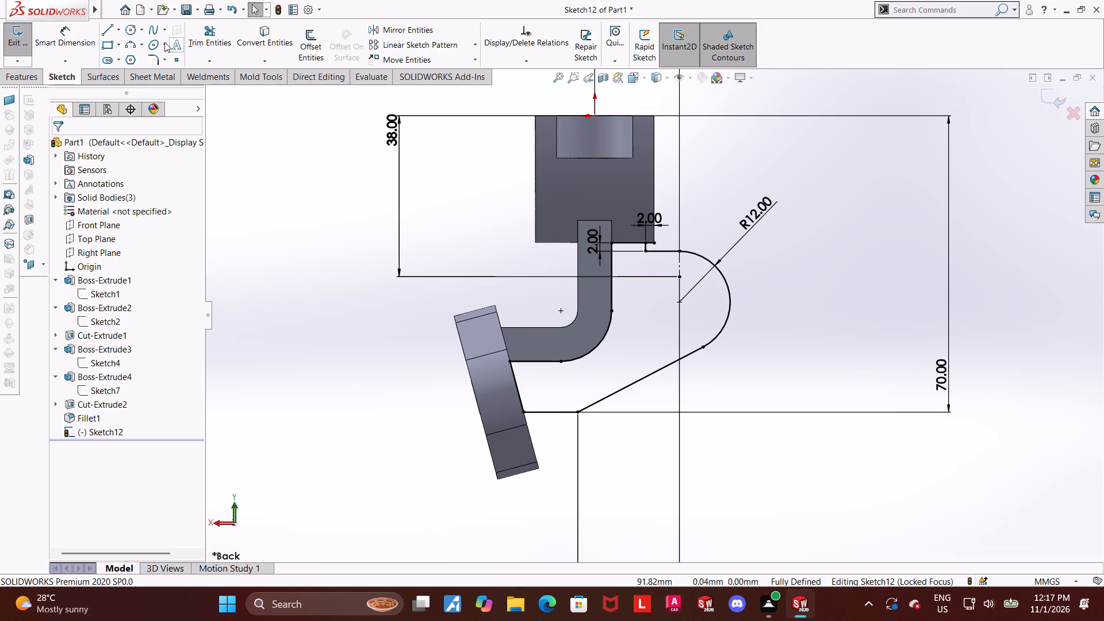
Sketch a circle about 12 mm in diameter centred on the 12 mm radius arc's centre point.
click(131, 31)
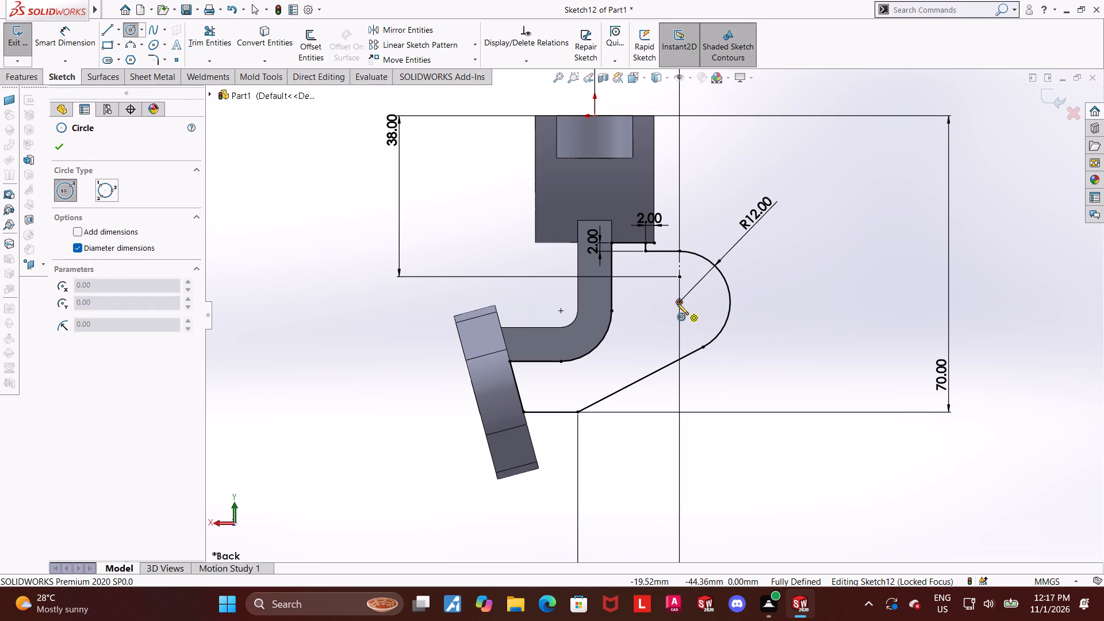
click(677, 304)
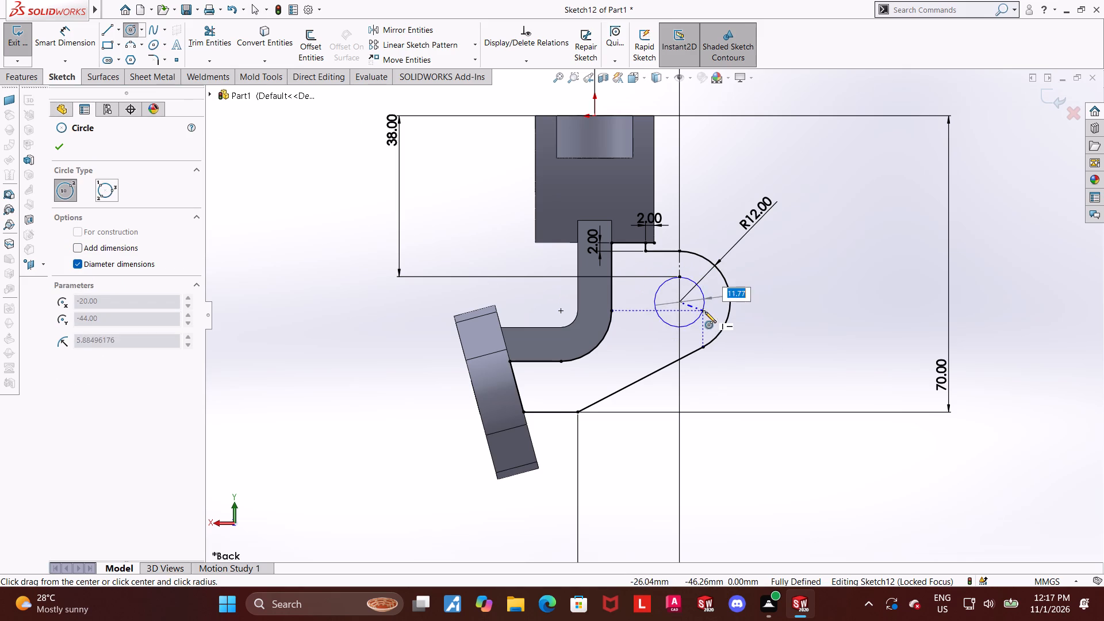
click(705, 312)
key(Escape)
Dimension the circle's diameter to 10 mm.
click(75, 39)
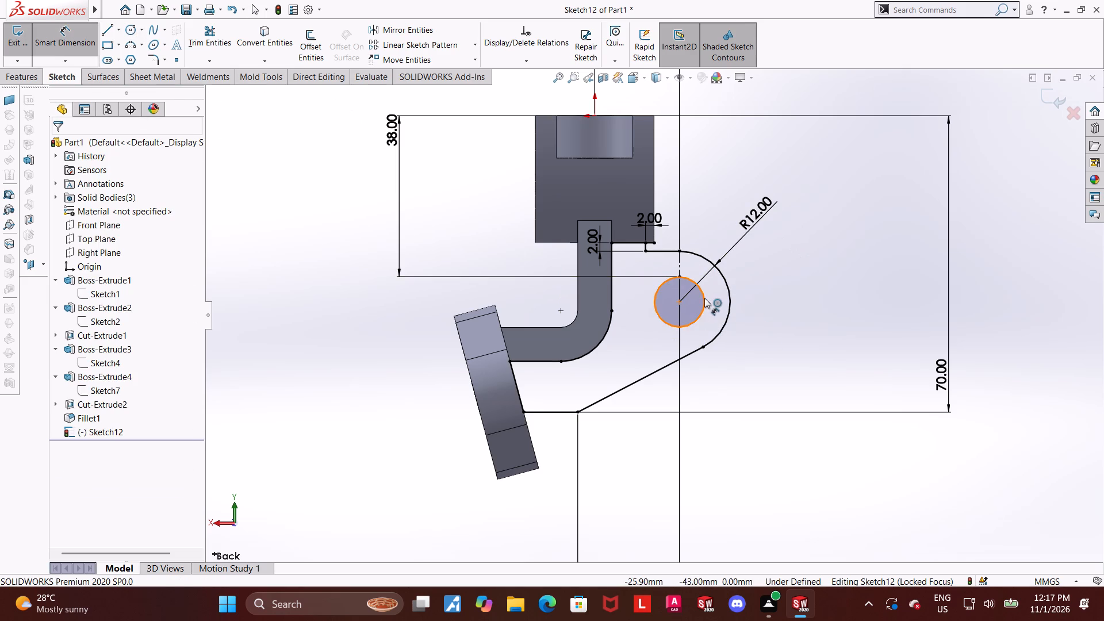
click(704, 298)
click(832, 296)
text(10)
key(Return)
key(Escape)
scroll(834, 293, up, 2)
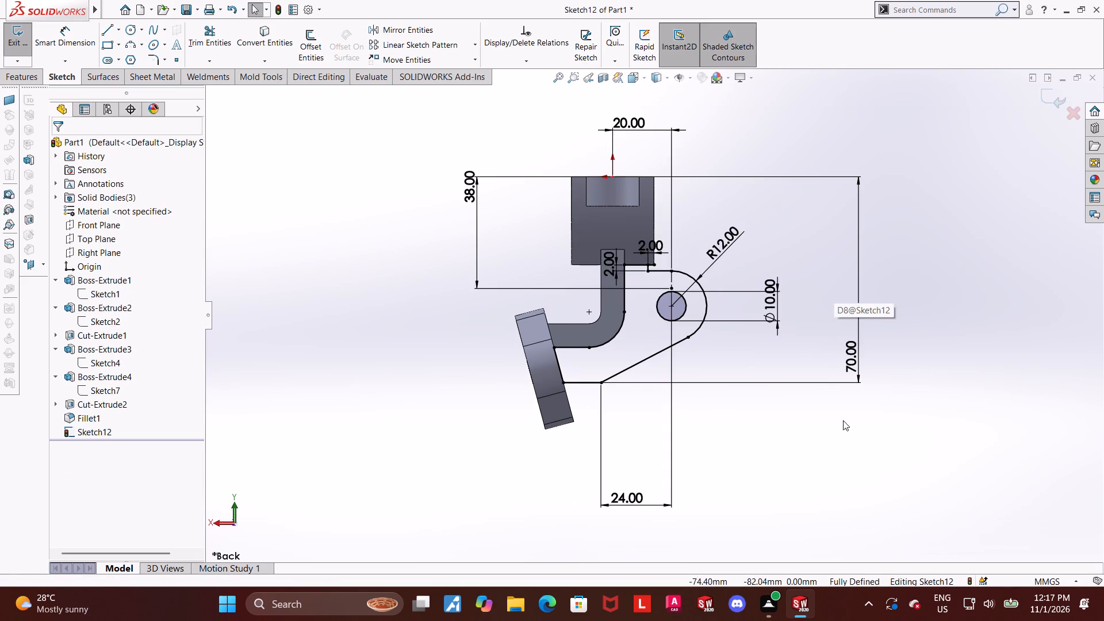
click(883, 405)
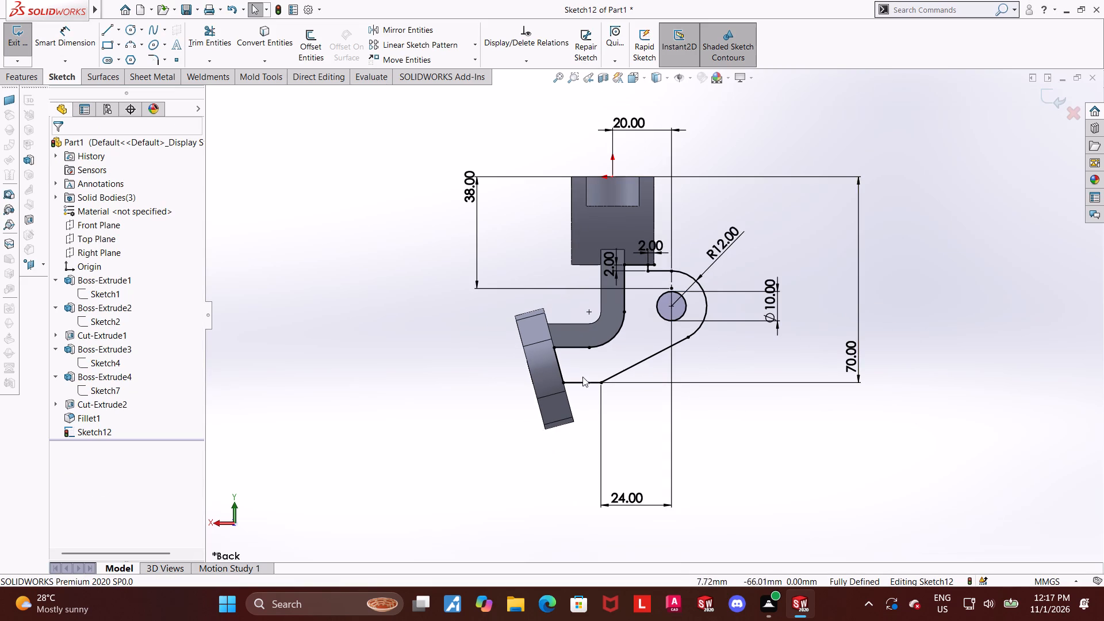
Add a 24 mm radius sketch fillet at the corner between the lower horizontal line and the slanted line.
scroll(670, 377, down, 3)
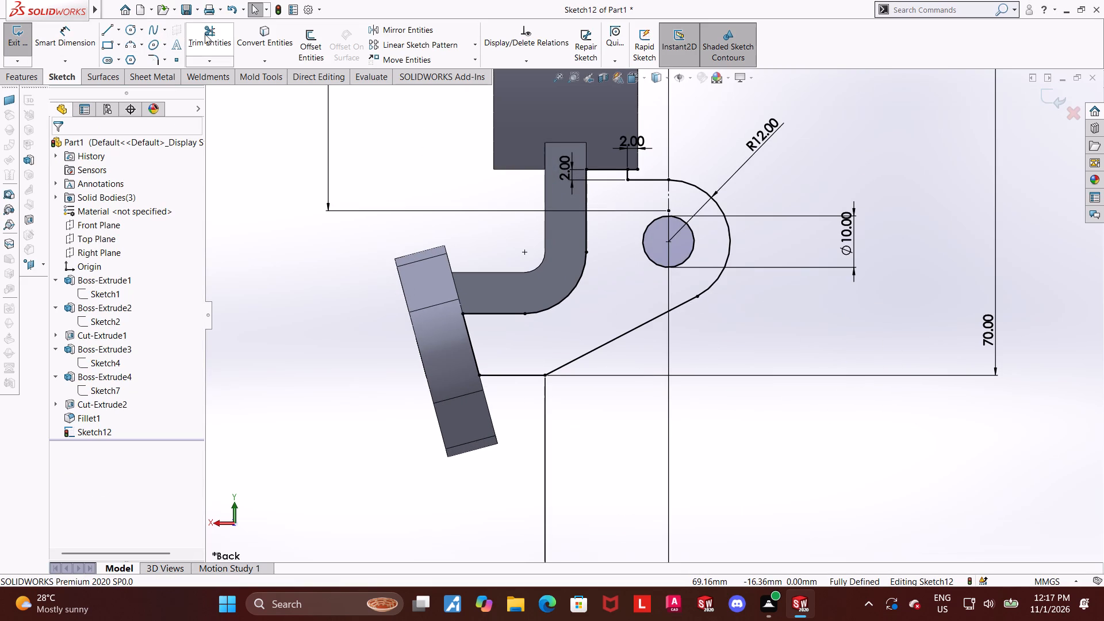
click(159, 58)
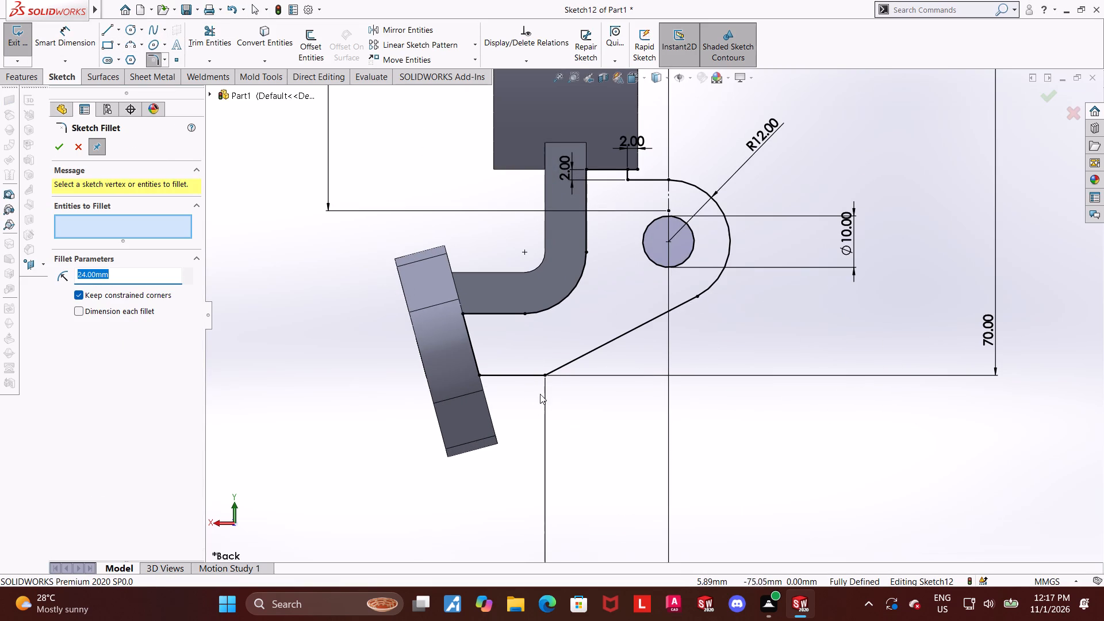
click(547, 377)
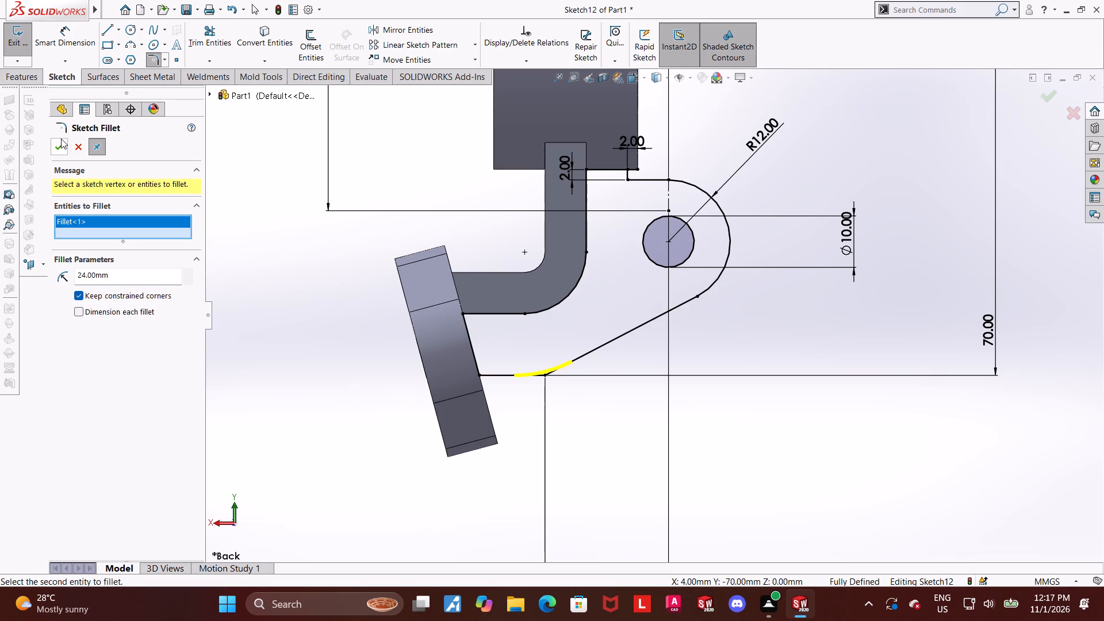
click(61, 140)
scroll(684, 350, up, 2)
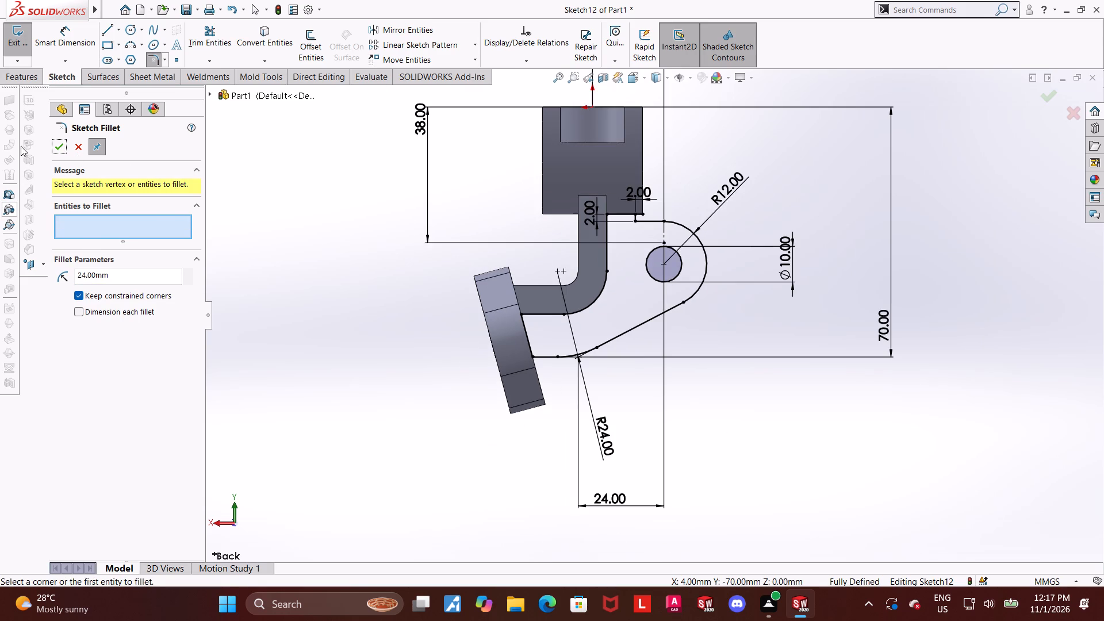
click(58, 140)
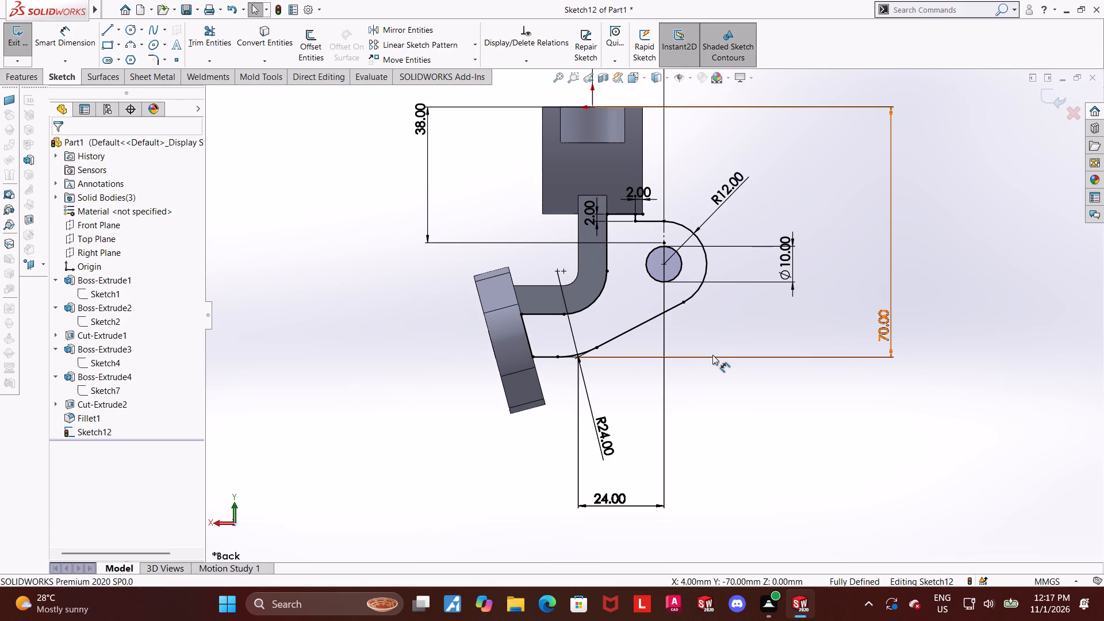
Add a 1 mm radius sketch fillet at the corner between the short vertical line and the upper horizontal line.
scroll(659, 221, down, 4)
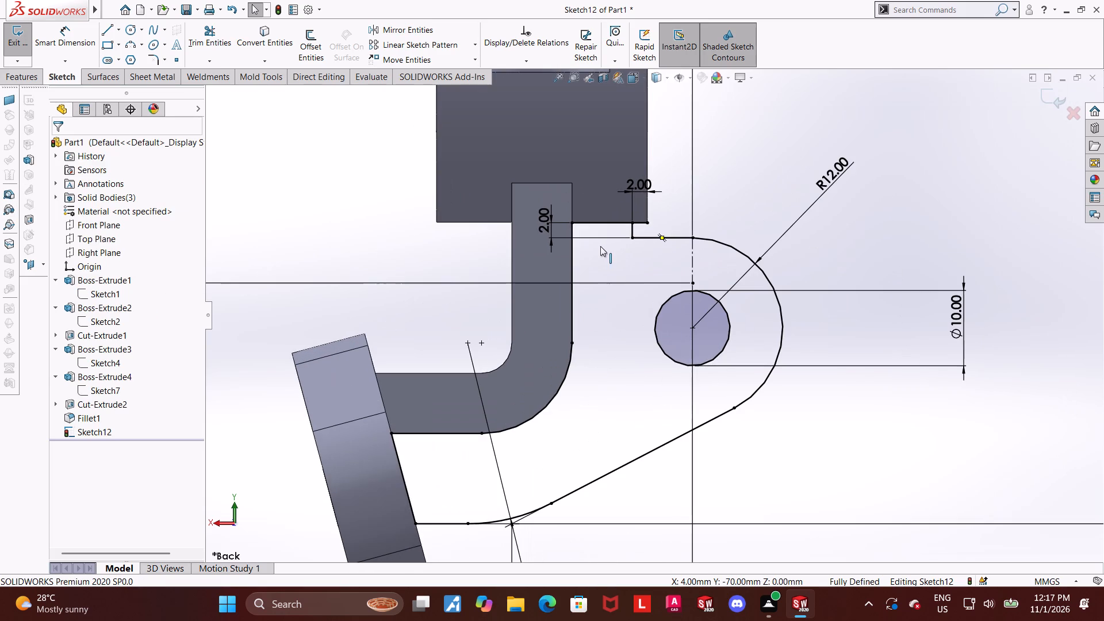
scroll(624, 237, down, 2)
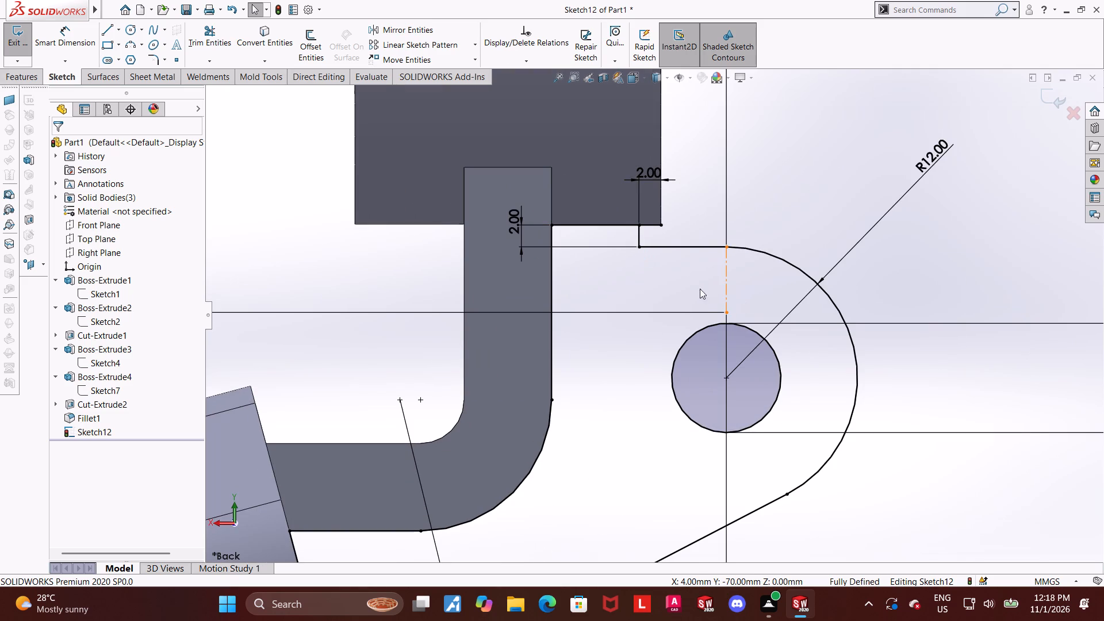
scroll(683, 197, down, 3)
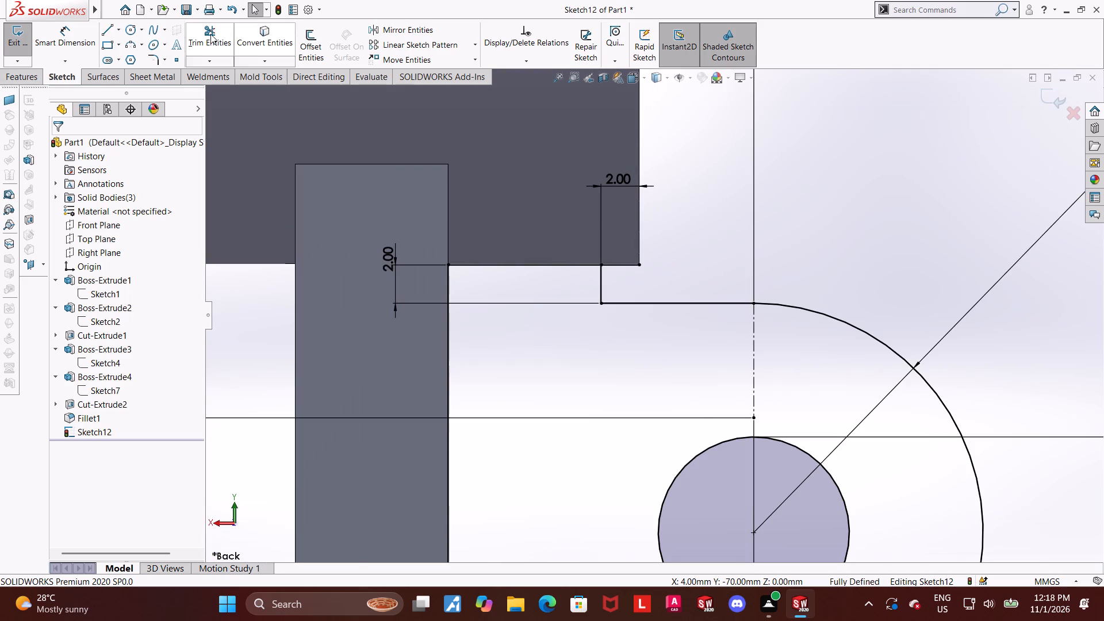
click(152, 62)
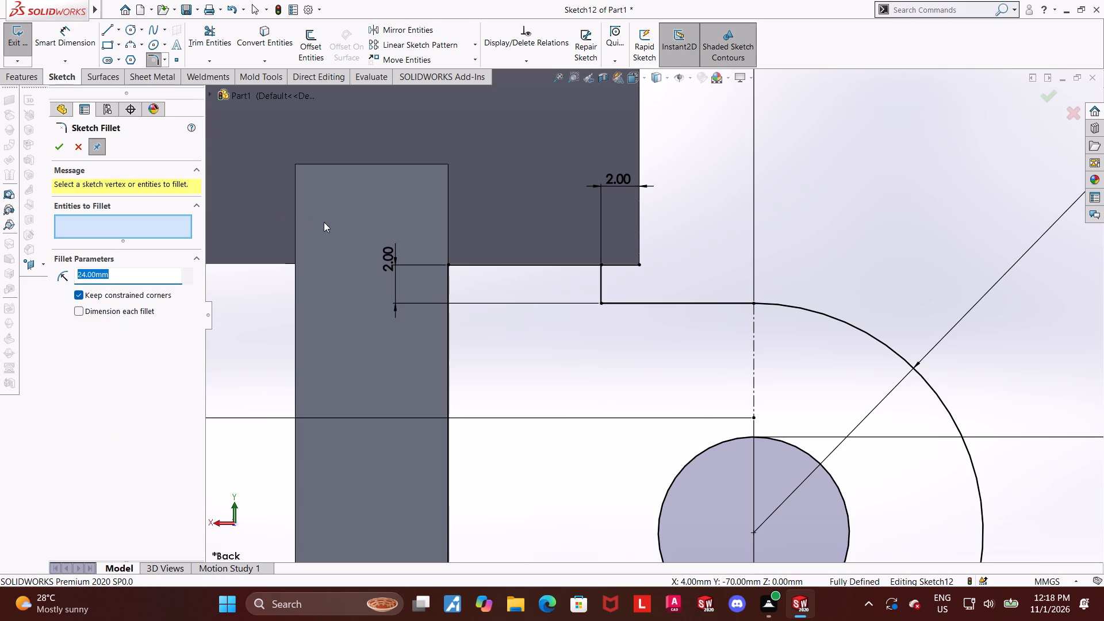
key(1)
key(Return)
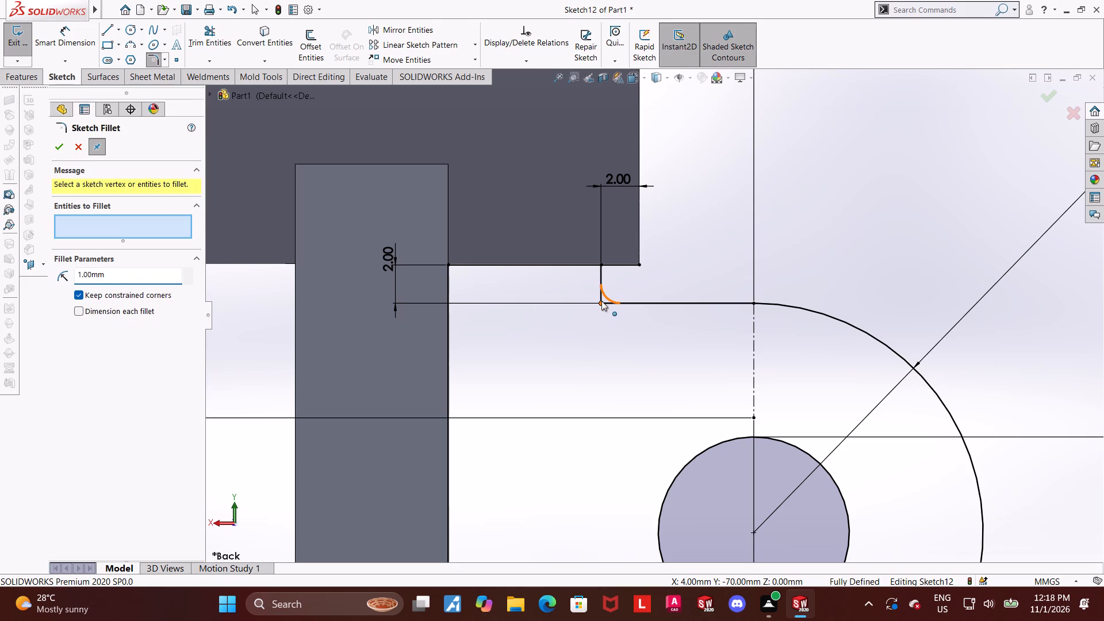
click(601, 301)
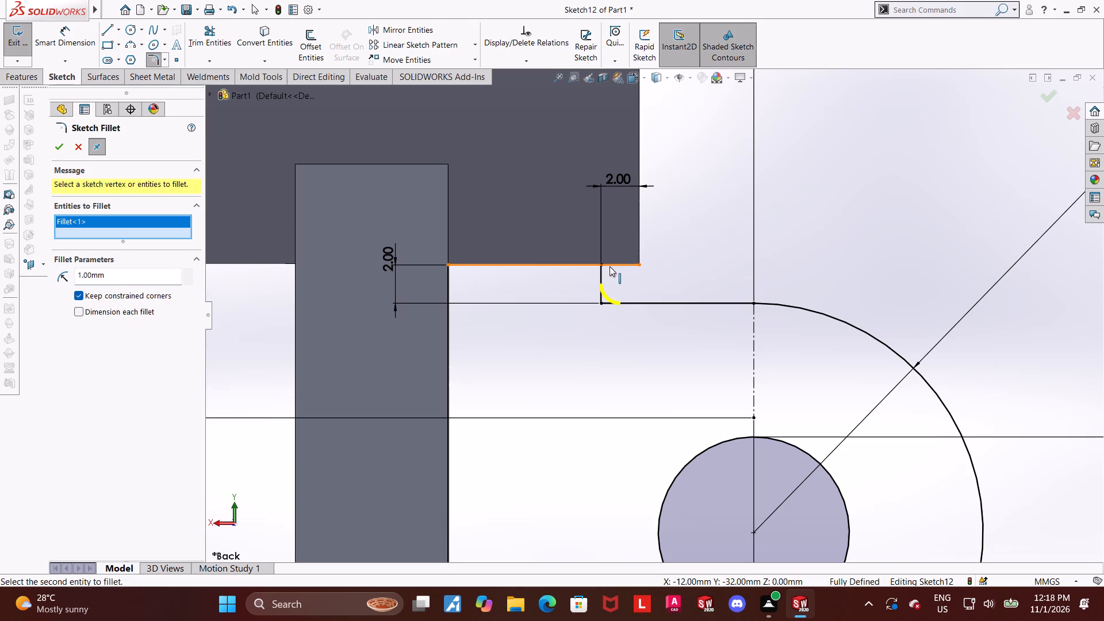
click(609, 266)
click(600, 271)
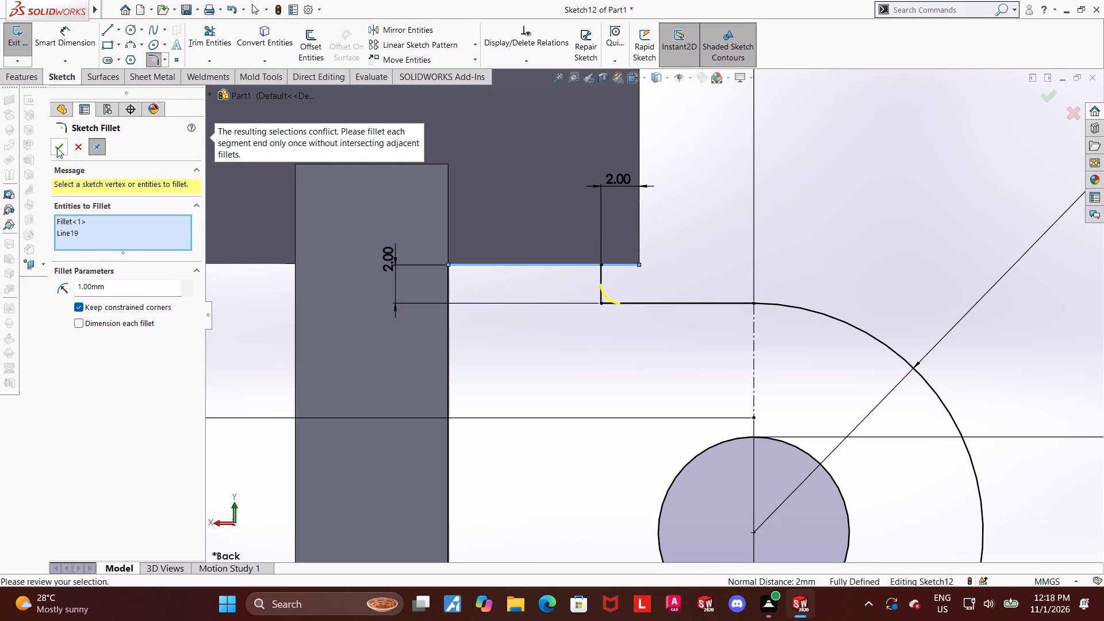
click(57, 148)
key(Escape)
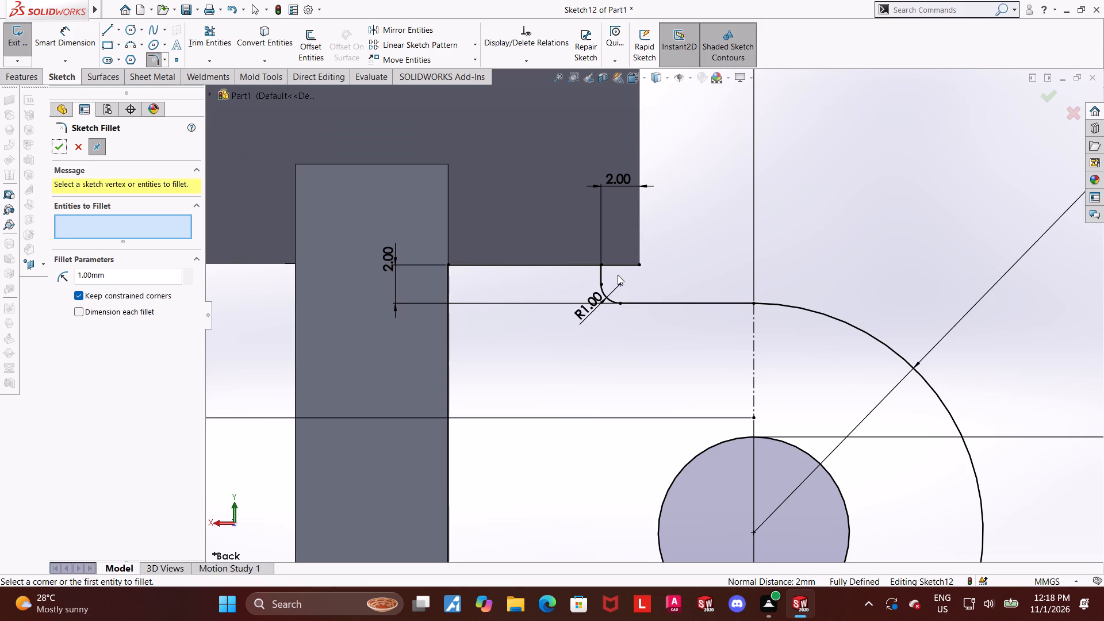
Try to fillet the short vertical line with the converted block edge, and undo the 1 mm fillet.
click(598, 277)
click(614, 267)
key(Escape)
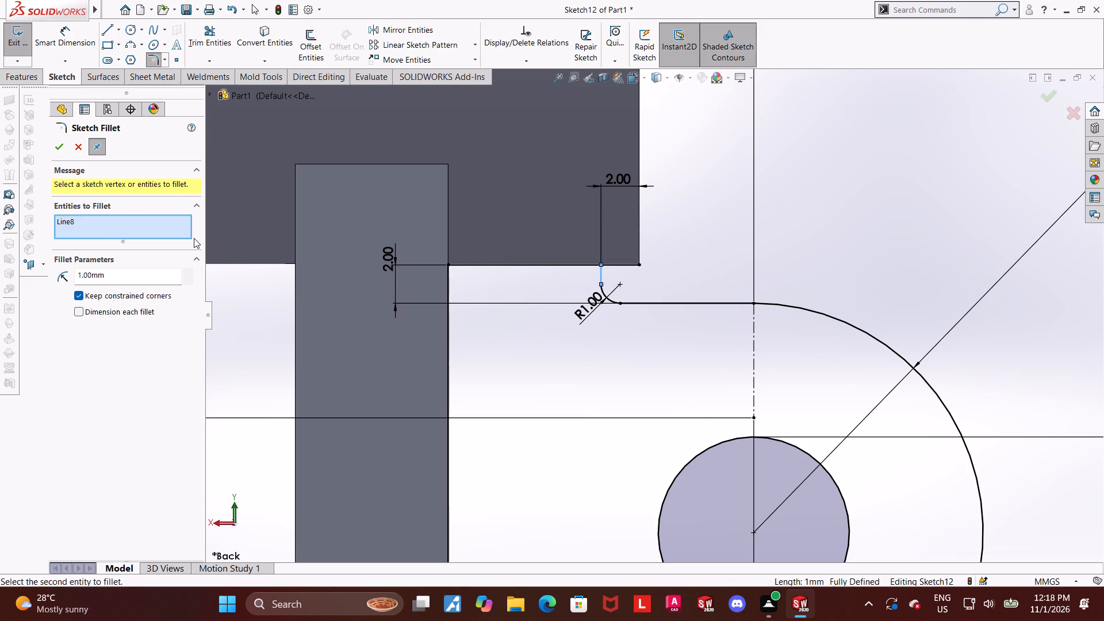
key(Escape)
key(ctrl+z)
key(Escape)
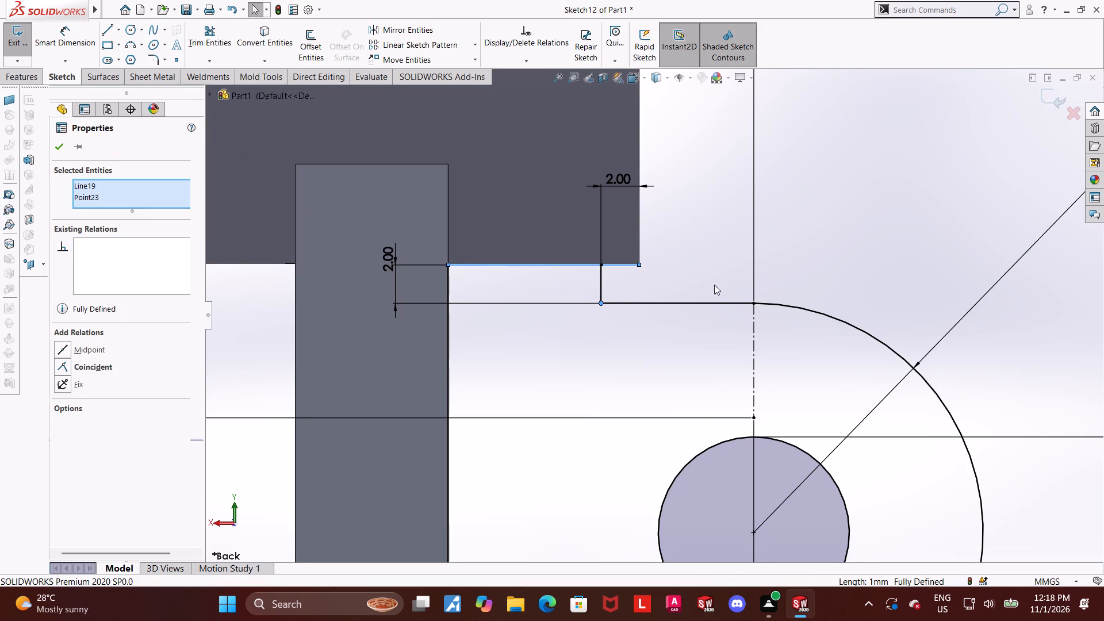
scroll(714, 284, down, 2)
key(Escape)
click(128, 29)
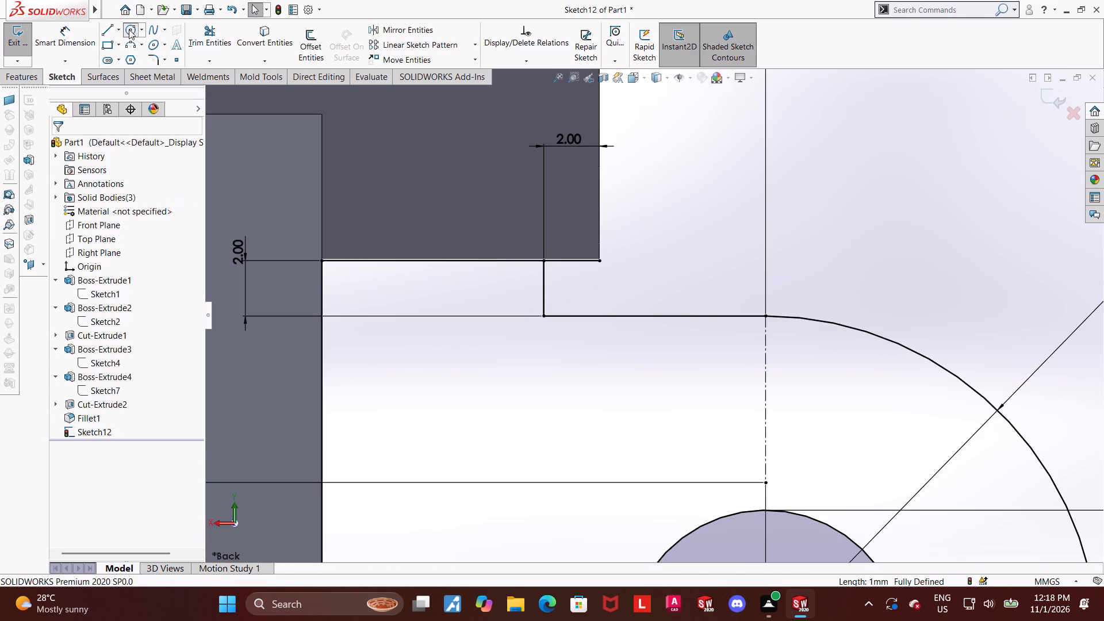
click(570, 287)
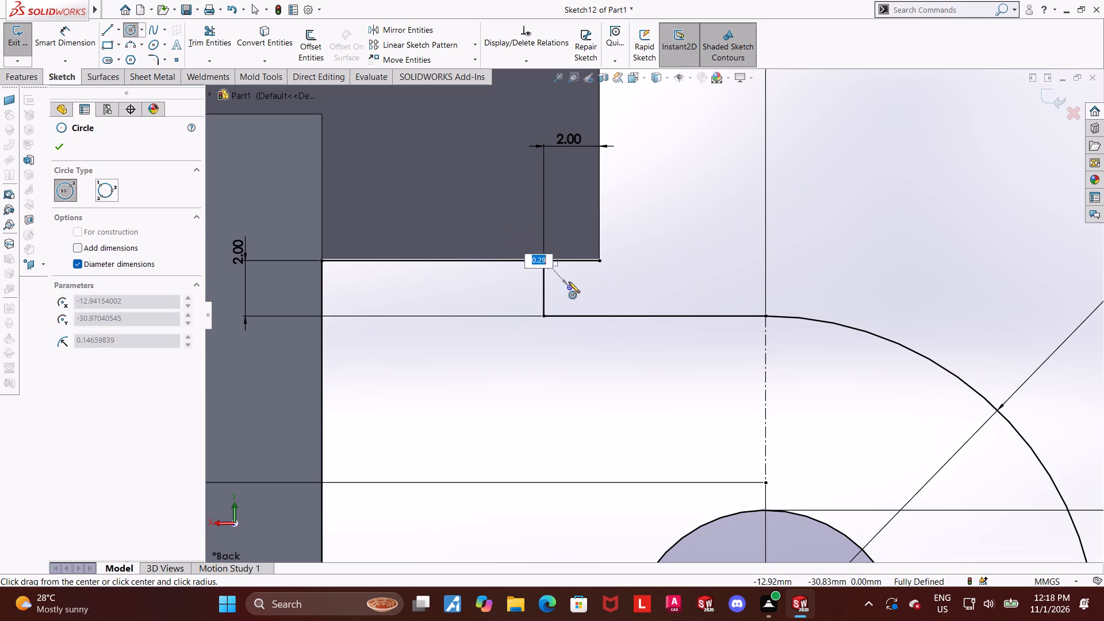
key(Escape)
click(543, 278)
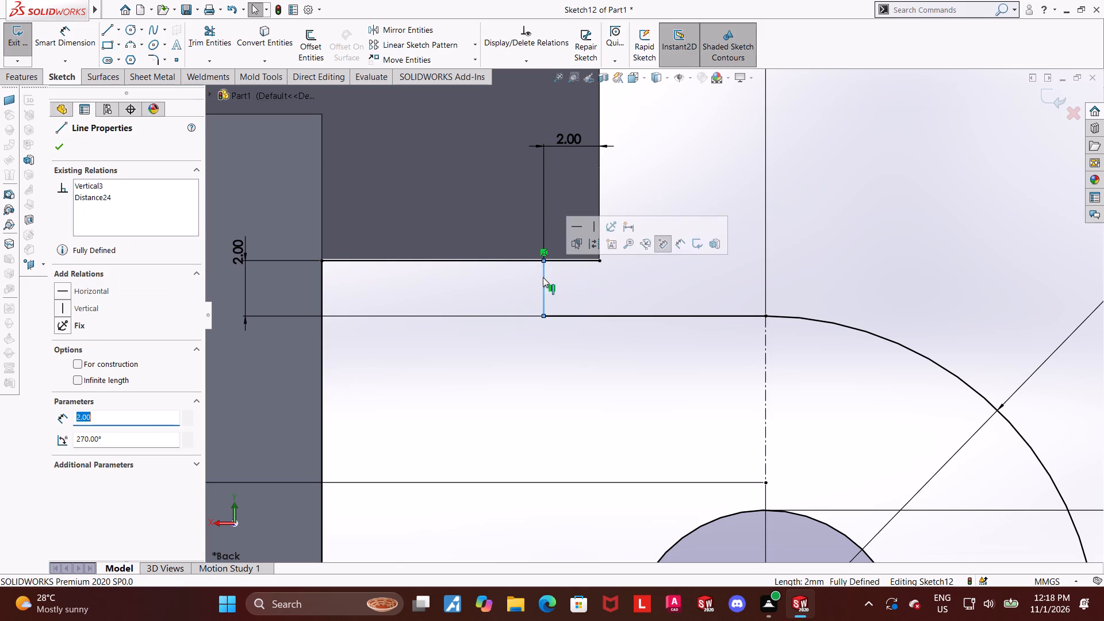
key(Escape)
Sketch a small circle touching the short vertical line, between the block's lower edge and the upper horizontal line.
click(136, 32)
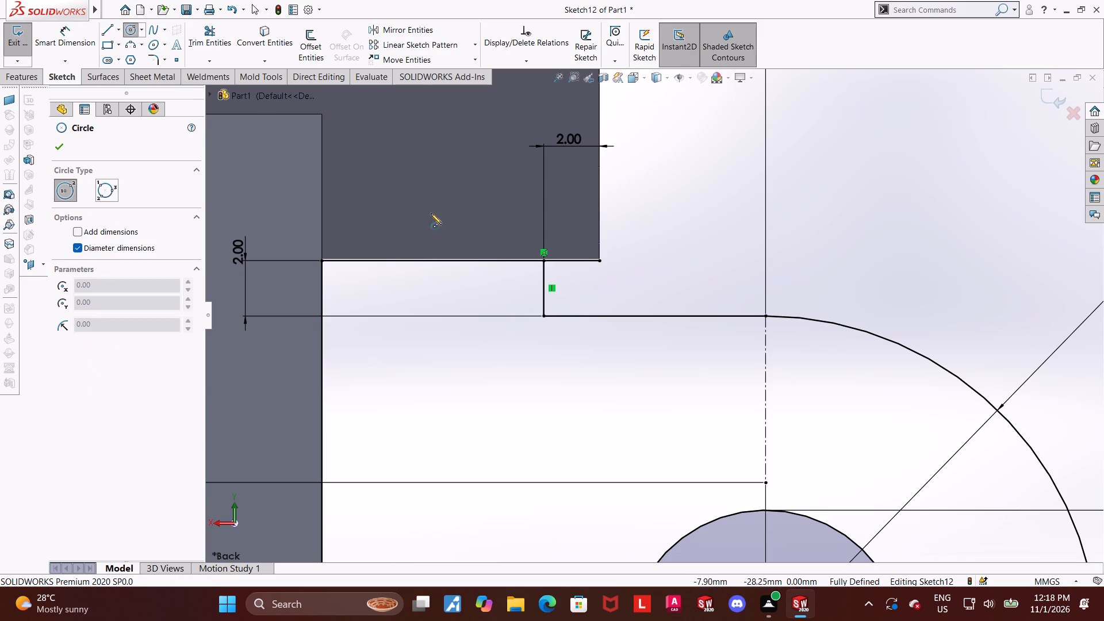
click(574, 287)
click(544, 288)
key(Escape)
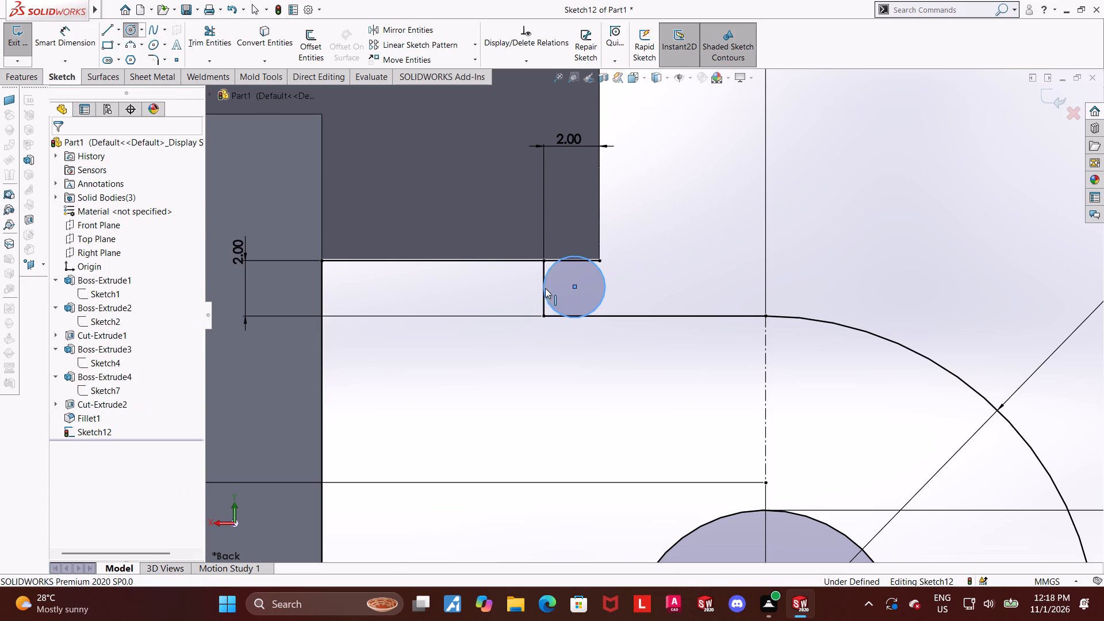
Make the small circle tangent to the upper horizontal line and to the converted edge along the block's underside.
click(649, 319)
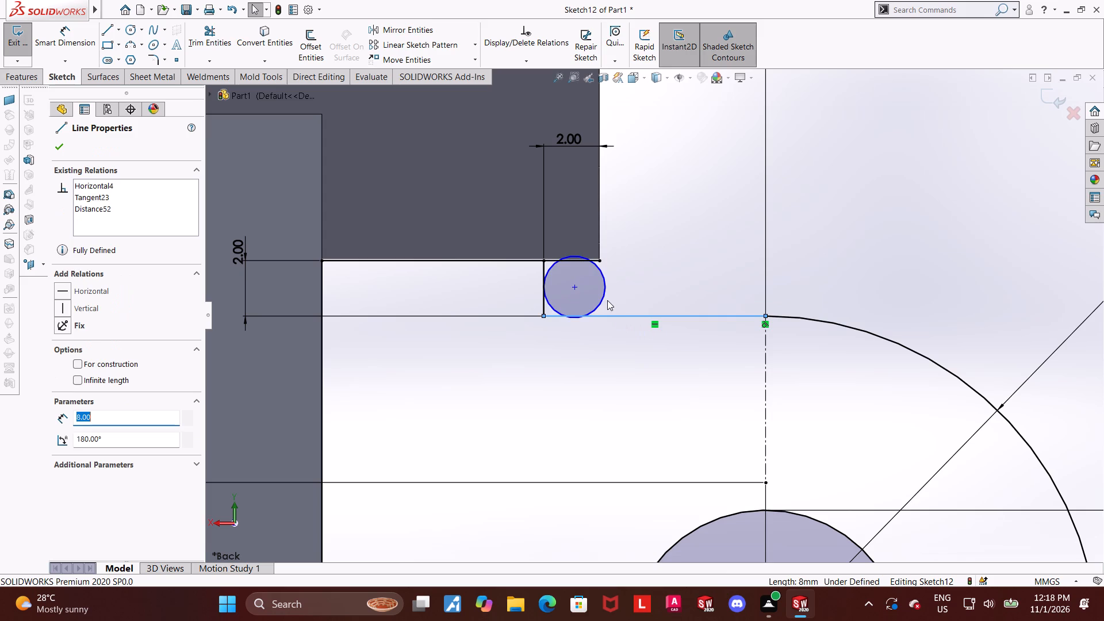
ctrl+click(602, 296)
click(64, 347)
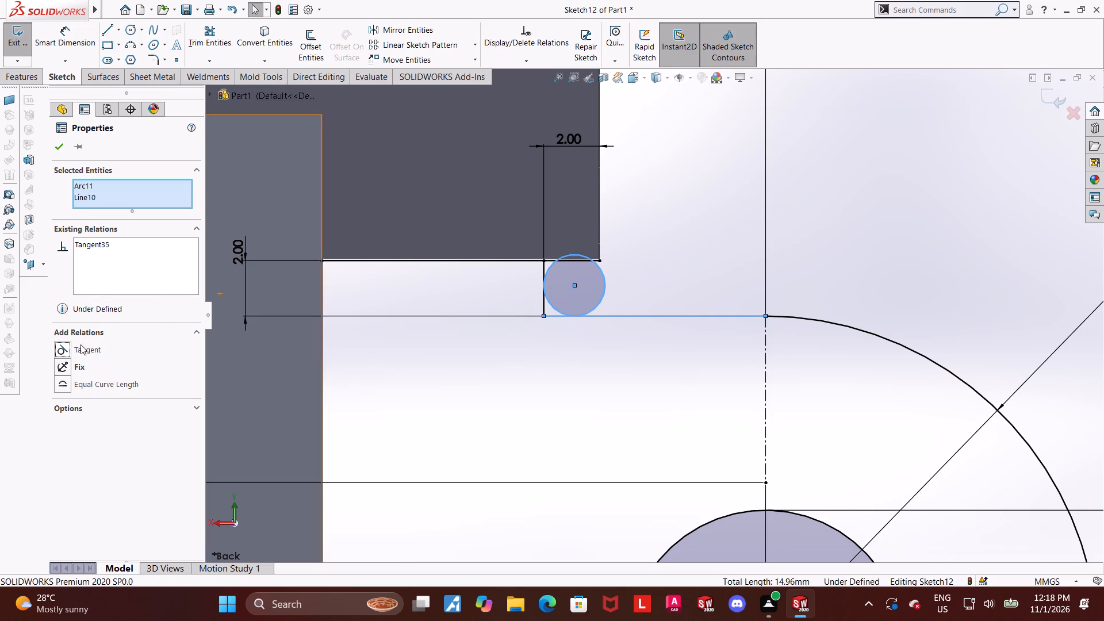
scroll(586, 241, up, 1)
click(768, 213)
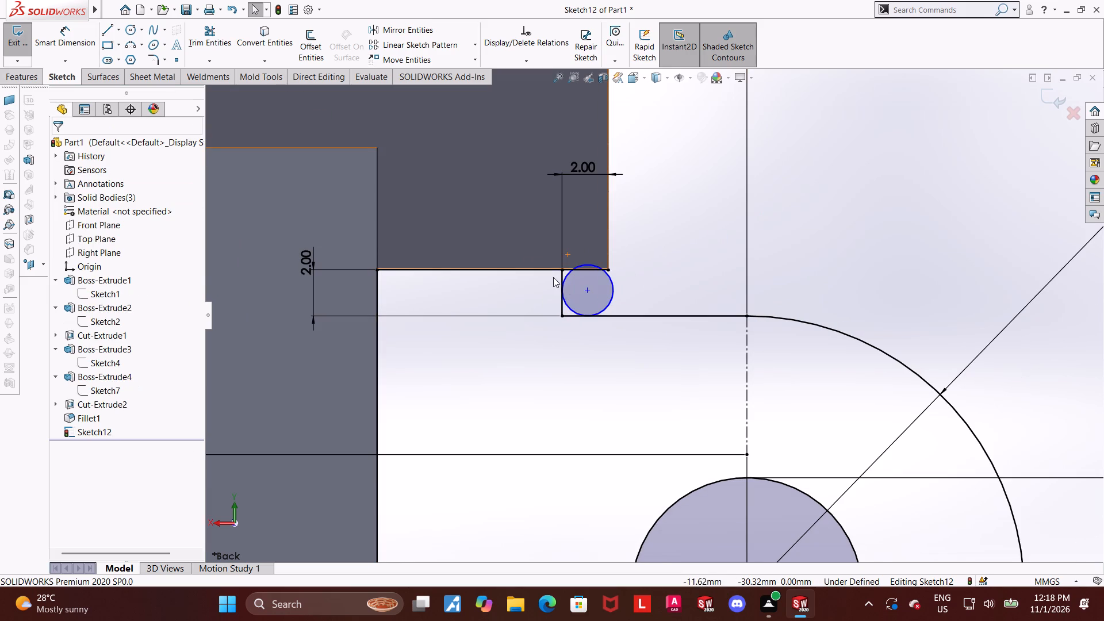
scroll(566, 273, down, 3)
click(559, 275)
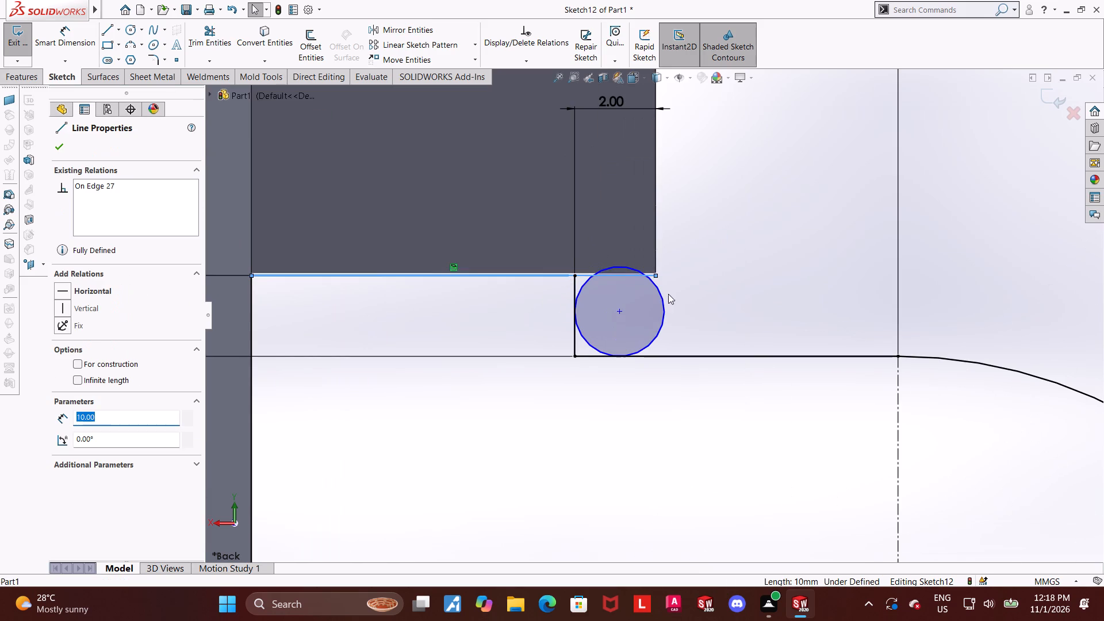
ctrl+click(661, 294)
click(60, 354)
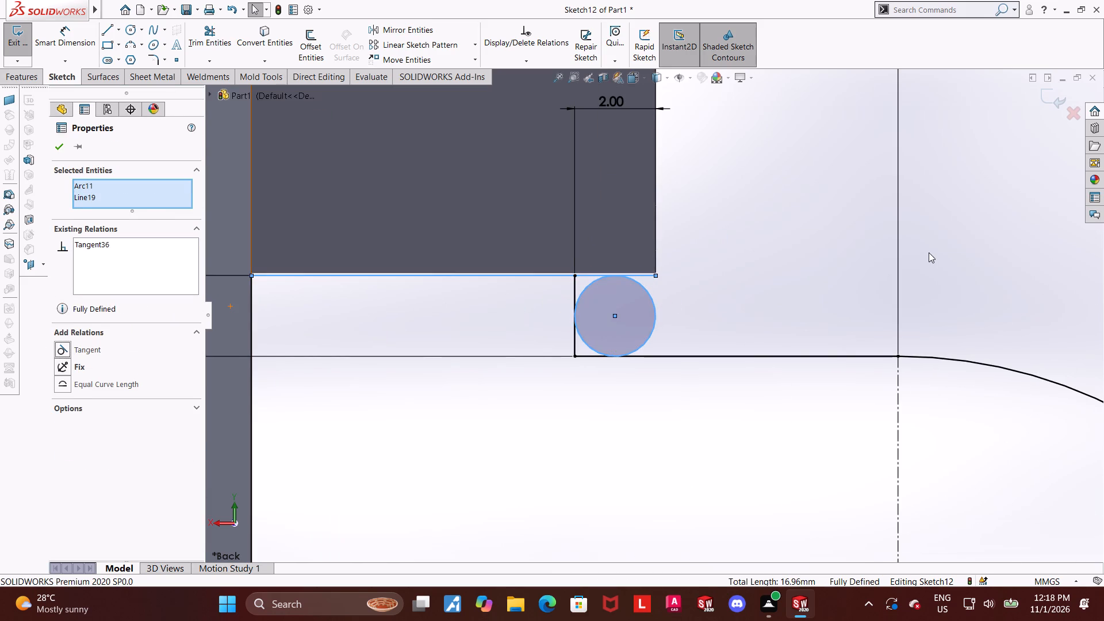
click(929, 252)
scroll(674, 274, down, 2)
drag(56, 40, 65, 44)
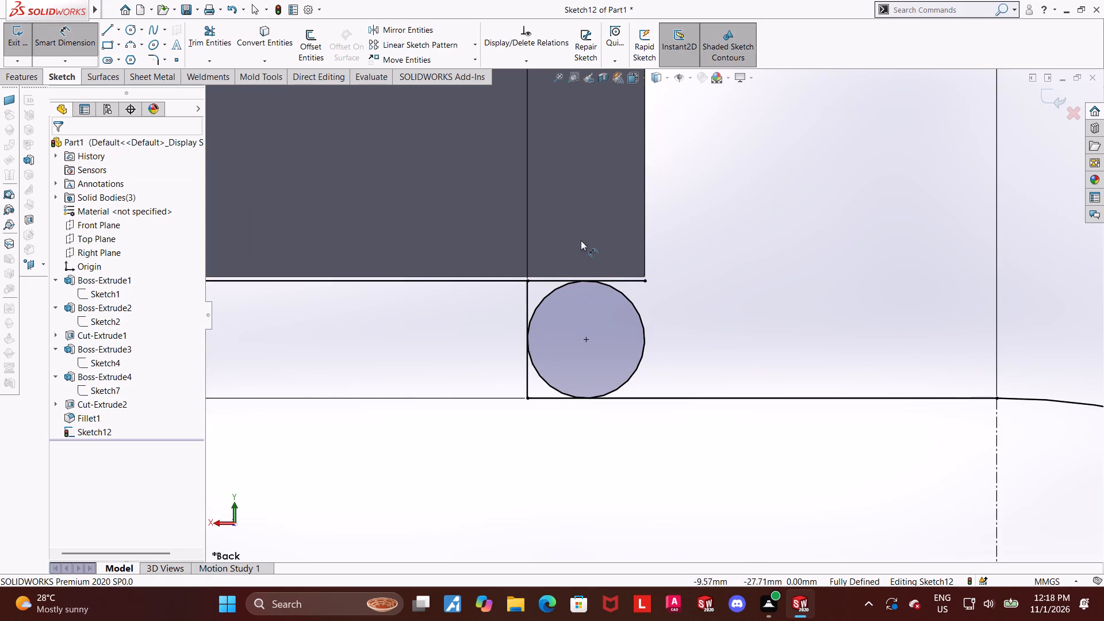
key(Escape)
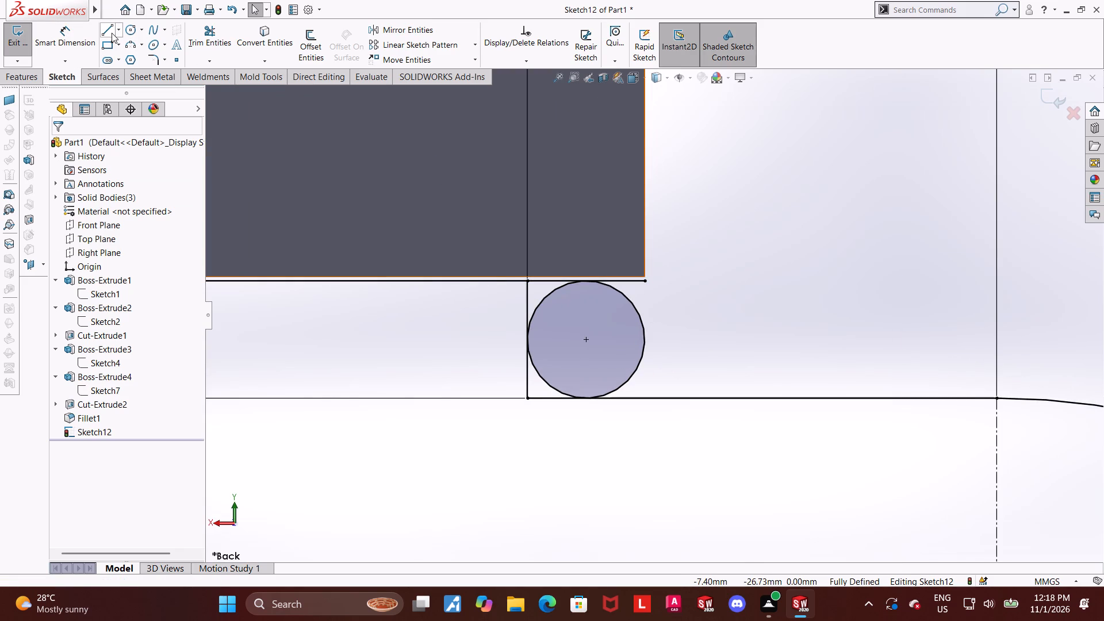
Draw a 2 mm vertical line across the small circle, from the converted block edge to the upper horizontal line.
click(112, 33)
click(588, 281)
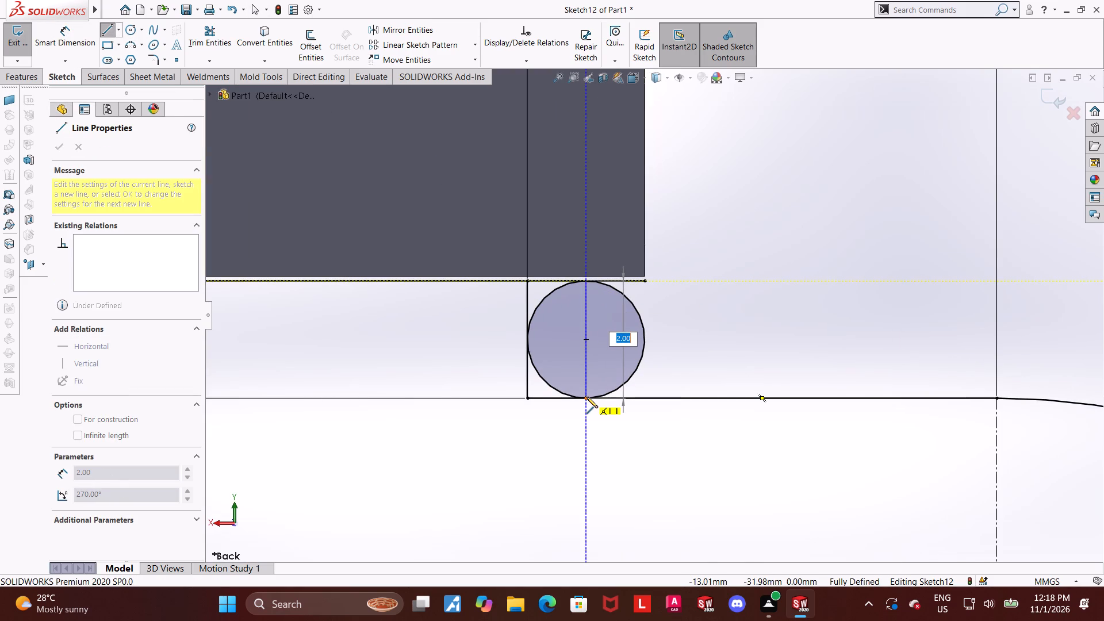
key(Escape)
Power-trim away the short vertical line beside the small circle.
scroll(653, 369, up, 3)
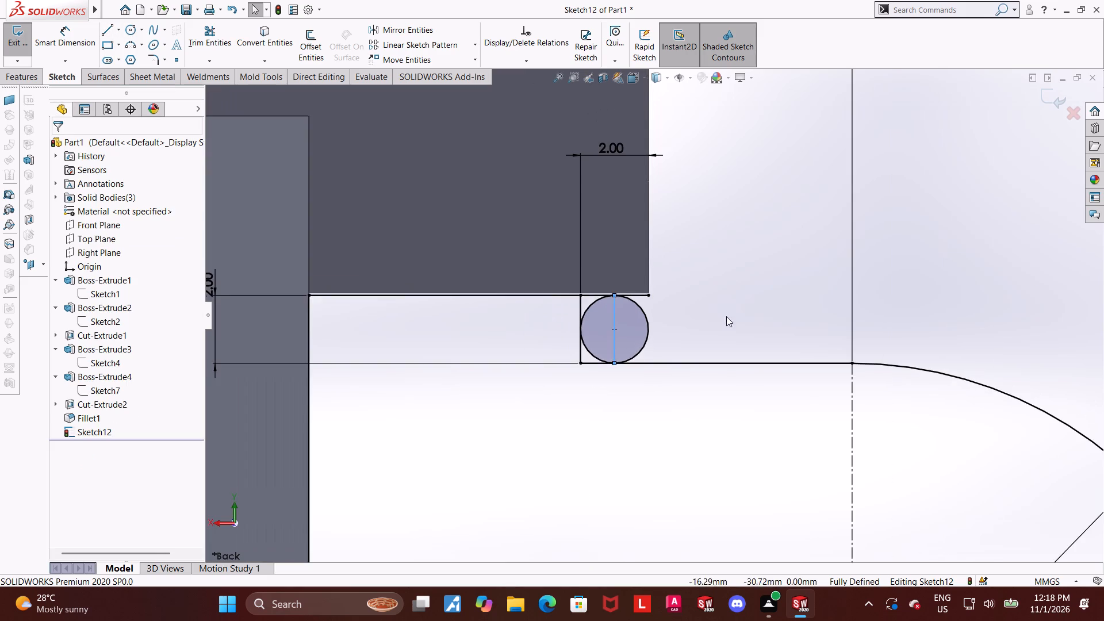
scroll(714, 303, down, 2)
scroll(547, 285, down, 3)
click(191, 35)
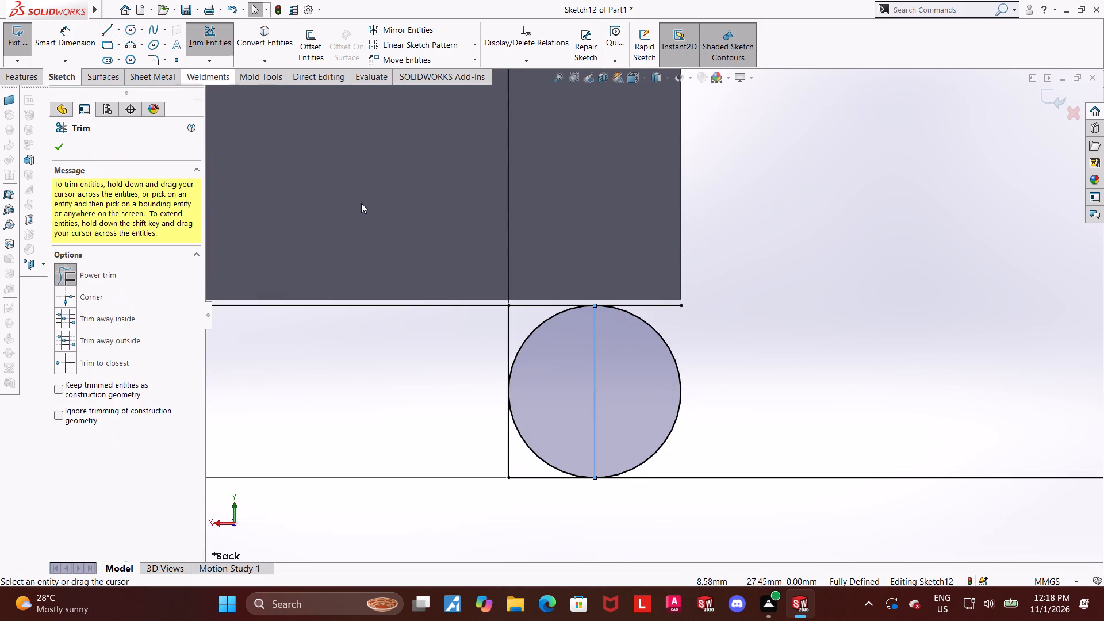
drag(518, 318, 494, 327)
drag(513, 452, 490, 443)
scroll(496, 444, up, 2)
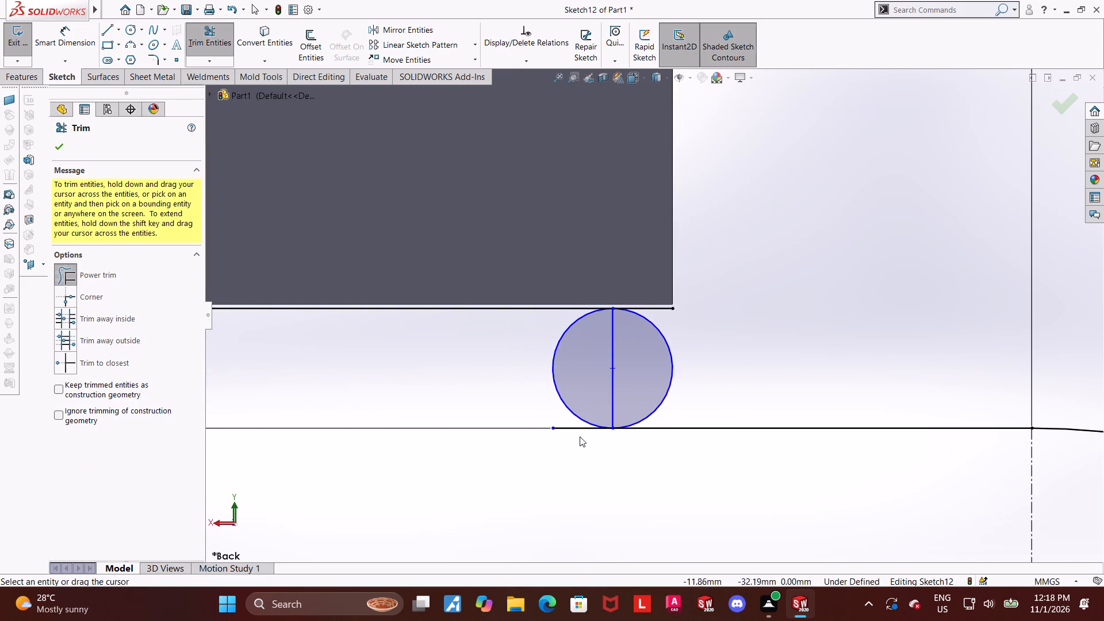
key(Escape)
Merge the free end of the upper horizontal line with the lower end of the small circle's vertical diameter line.
scroll(860, 336, up, 4)
scroll(720, 331, down, 2)
ctrl+click(554, 386)
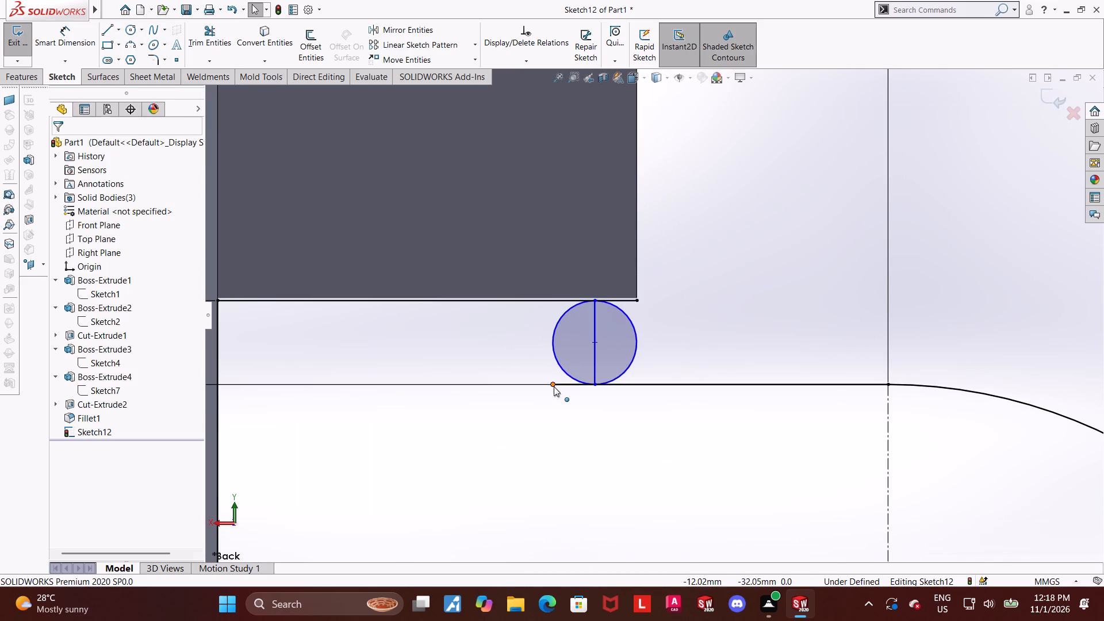
ctrl+click(593, 388)
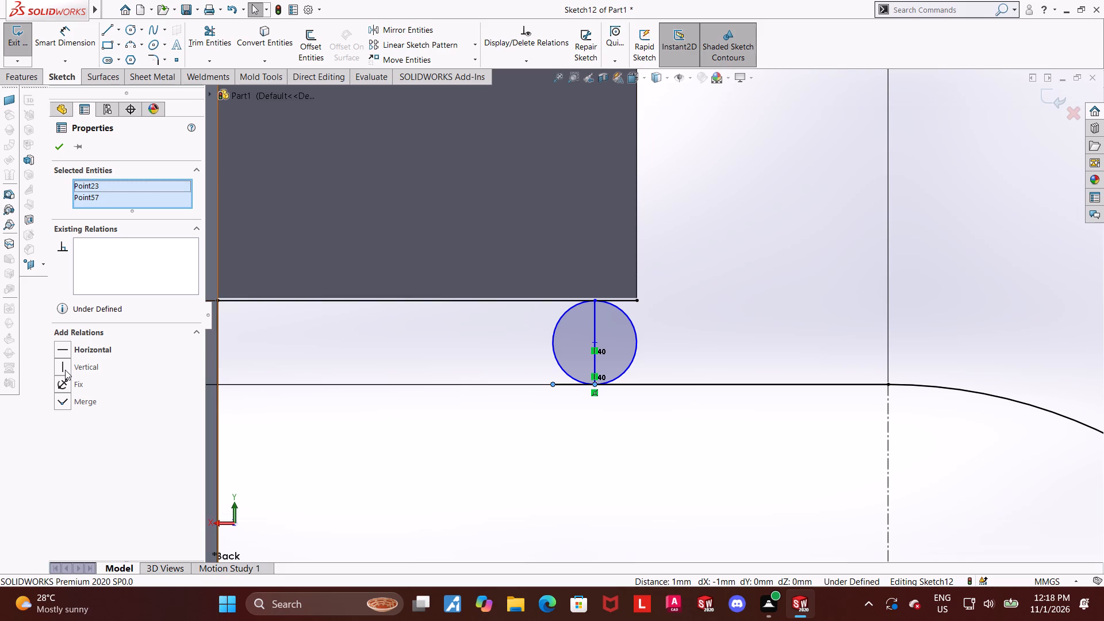
click(63, 399)
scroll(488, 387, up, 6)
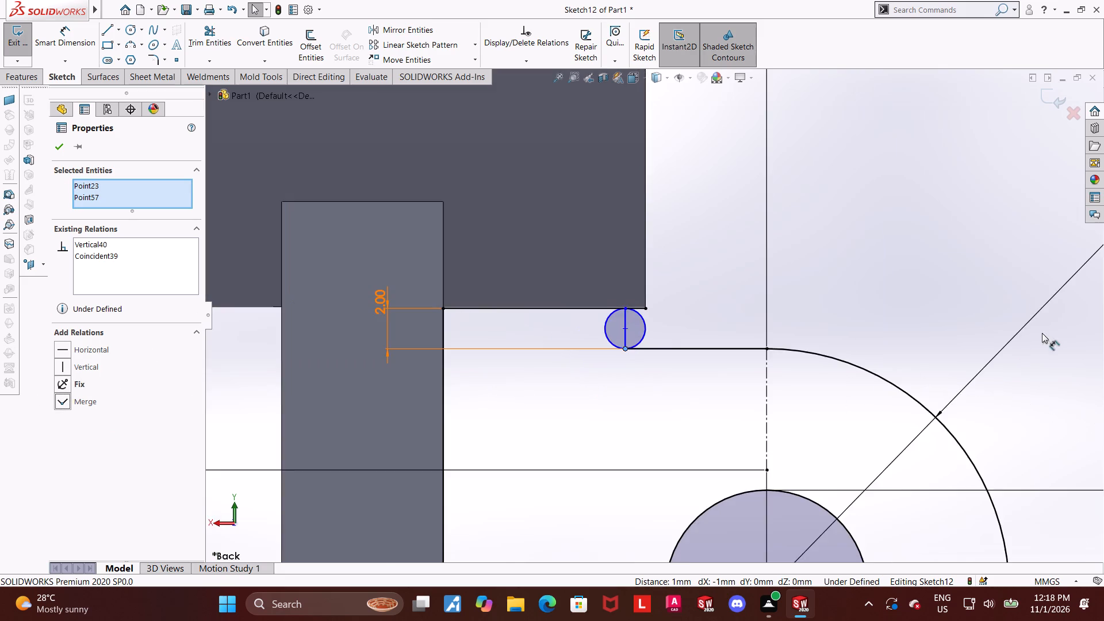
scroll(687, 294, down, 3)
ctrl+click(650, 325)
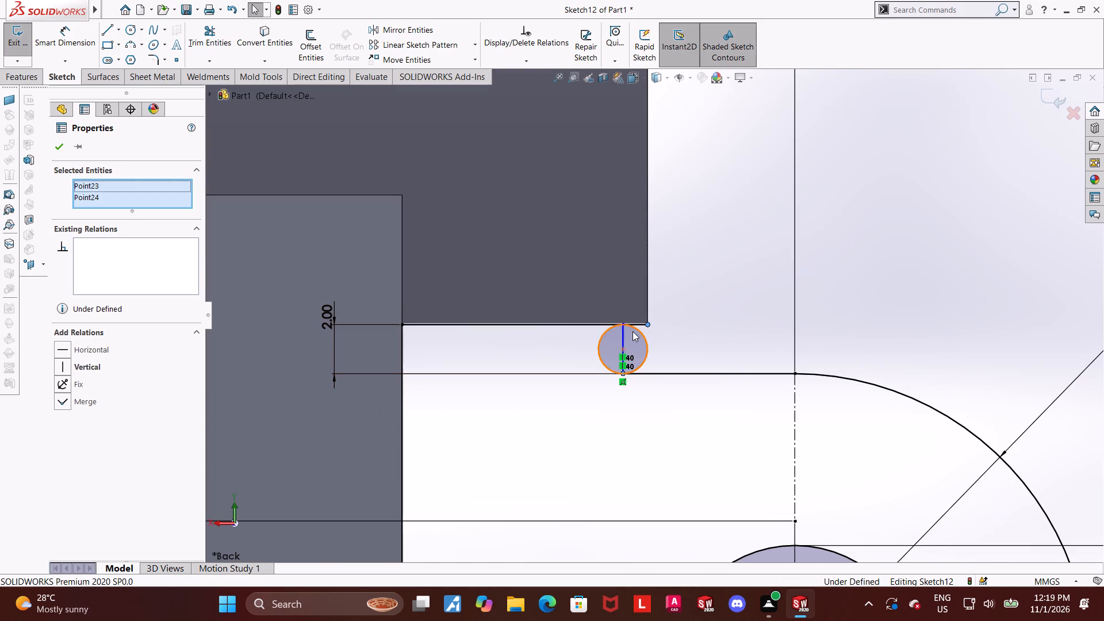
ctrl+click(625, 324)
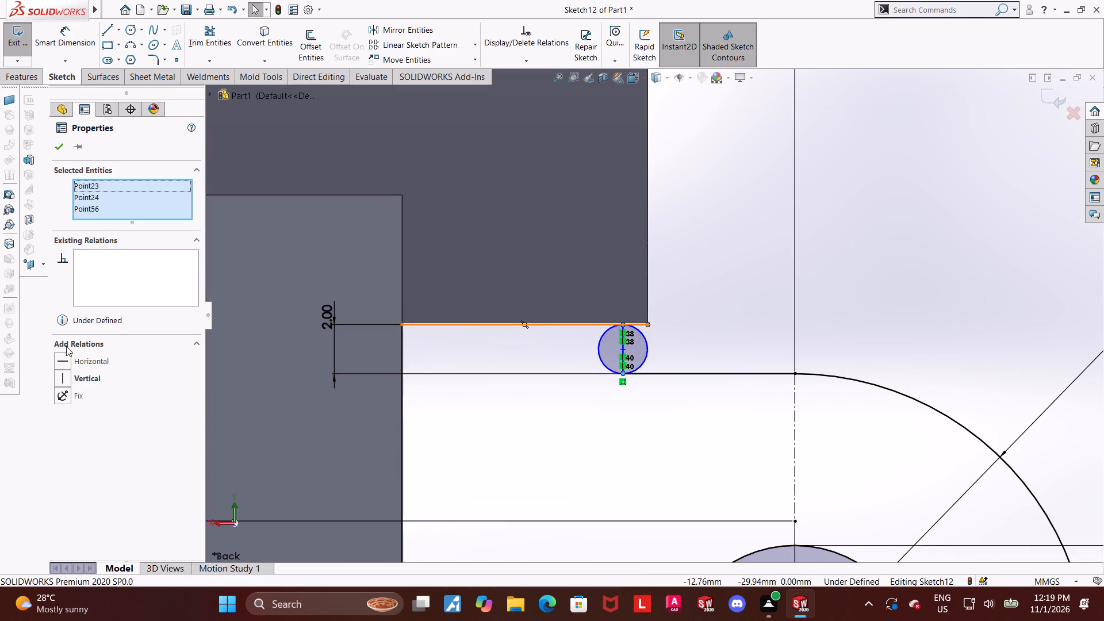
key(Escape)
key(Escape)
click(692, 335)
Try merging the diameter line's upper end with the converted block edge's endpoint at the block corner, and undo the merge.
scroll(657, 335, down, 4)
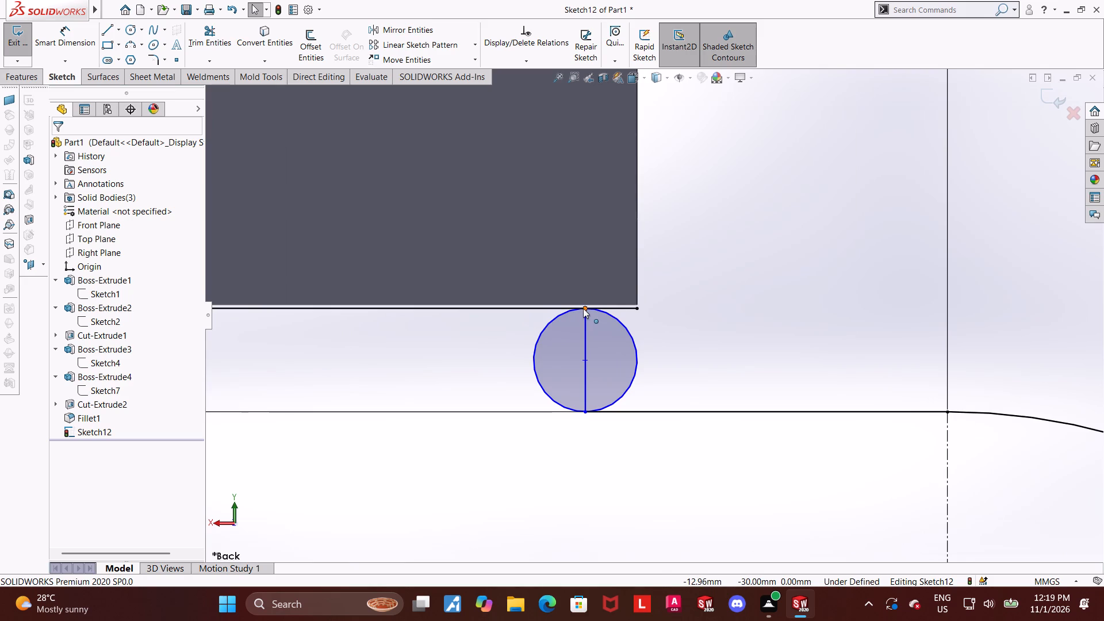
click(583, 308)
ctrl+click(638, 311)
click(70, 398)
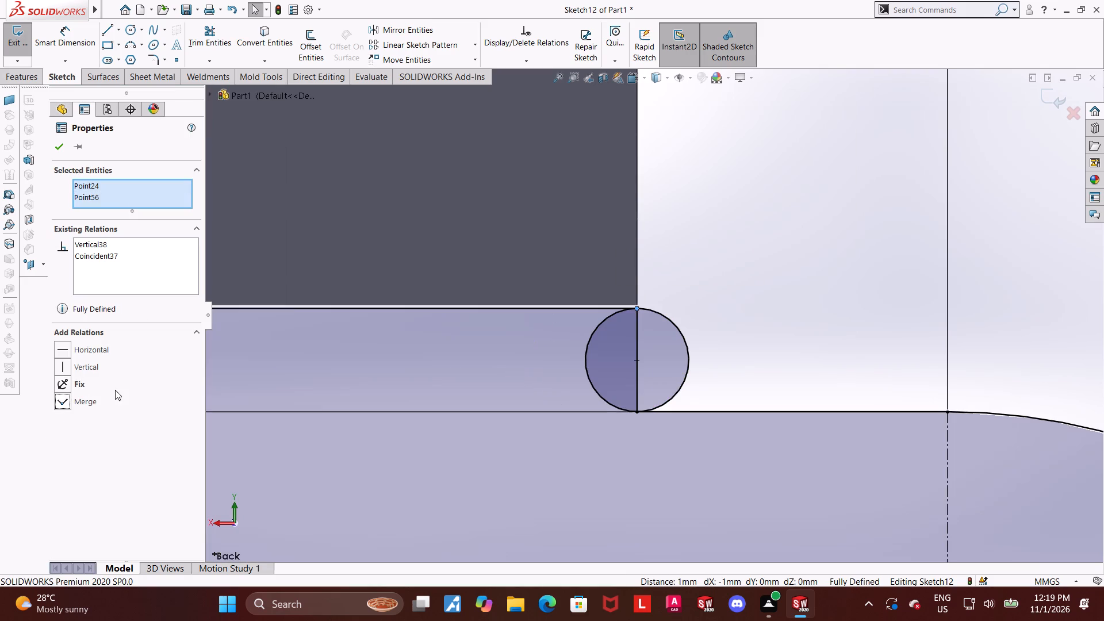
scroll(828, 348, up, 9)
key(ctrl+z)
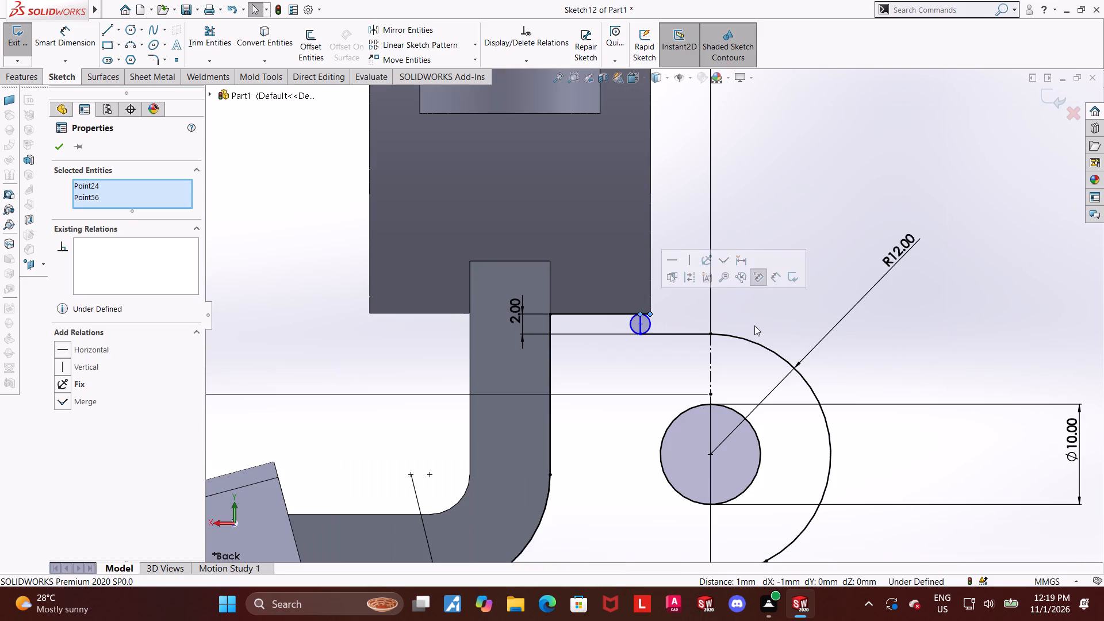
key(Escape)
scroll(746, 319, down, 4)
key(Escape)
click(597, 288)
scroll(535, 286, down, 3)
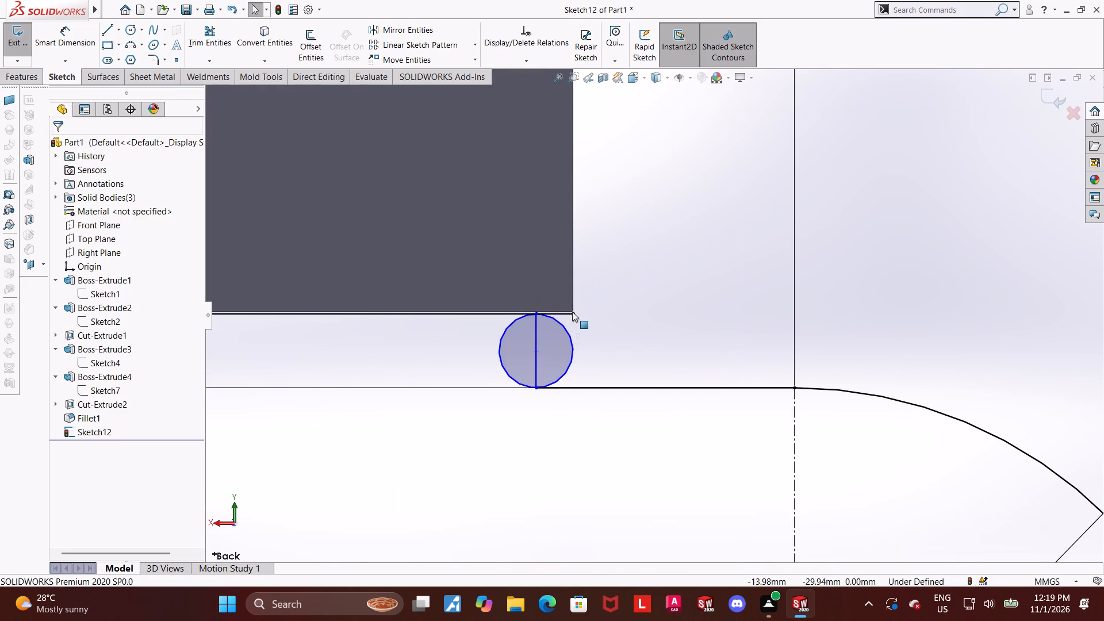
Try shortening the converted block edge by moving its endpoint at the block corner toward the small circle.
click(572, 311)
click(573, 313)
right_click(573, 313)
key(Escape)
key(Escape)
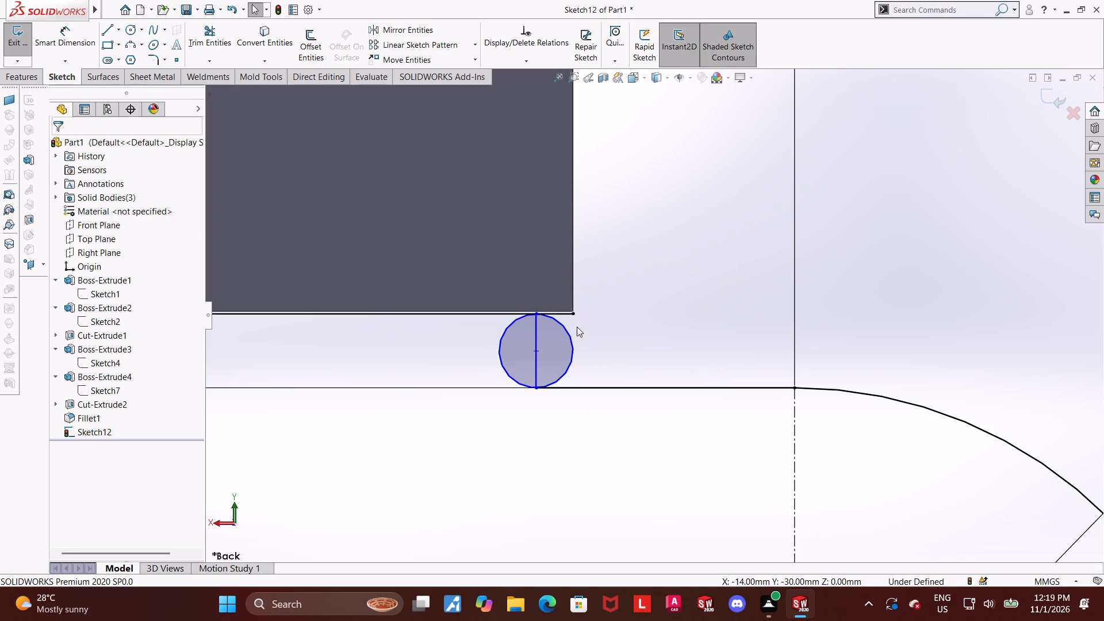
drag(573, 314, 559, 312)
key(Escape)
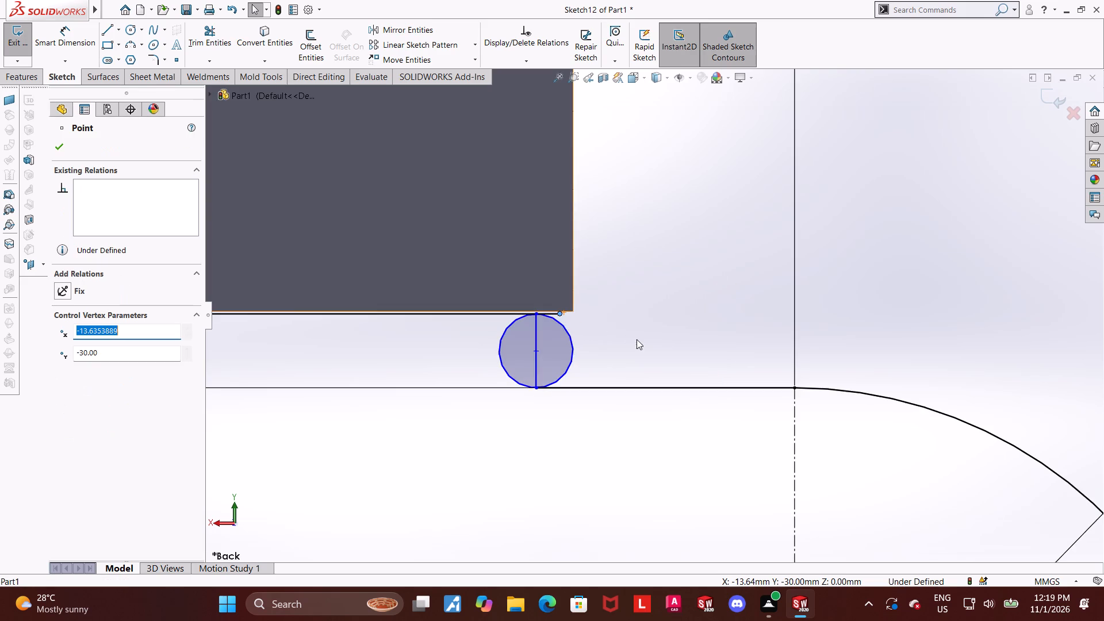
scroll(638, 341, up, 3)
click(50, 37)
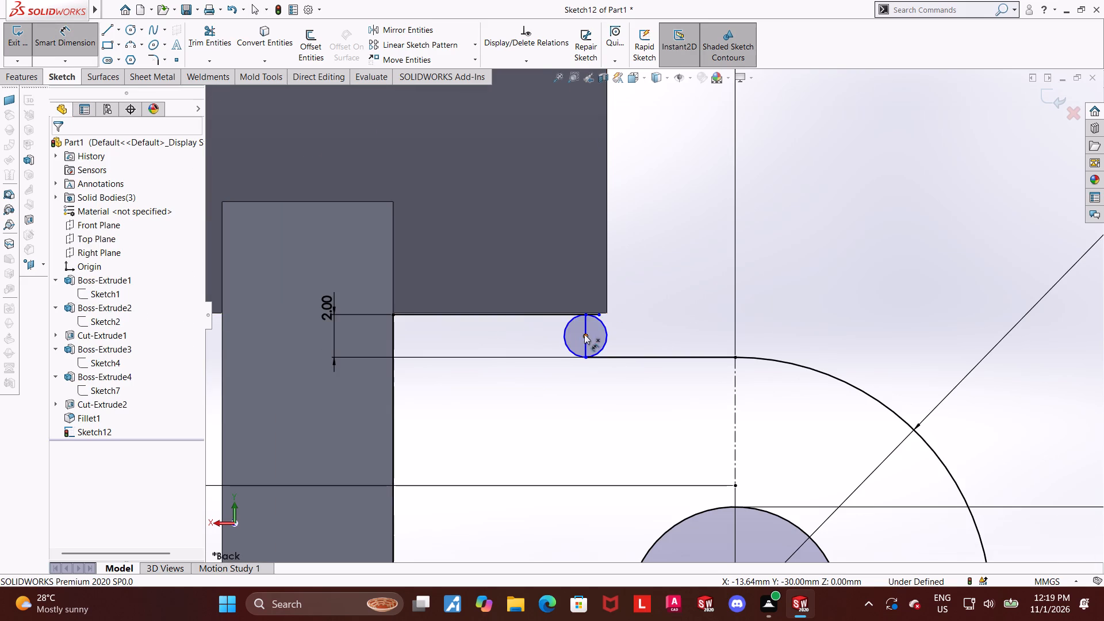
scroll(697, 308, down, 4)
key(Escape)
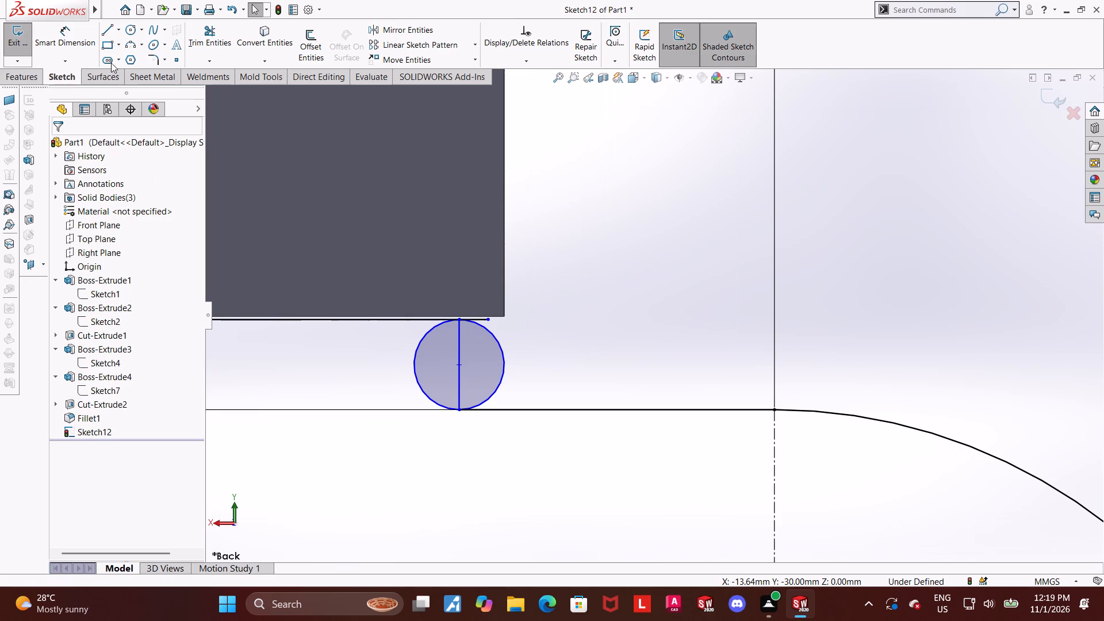
Undo the block-edge endpoint move, the line-end merge and the trim of the short vertical line beside the small circle.
key(ctrl+z)
key(ctrl+z)
key(ctrl+z)
key(Escape)
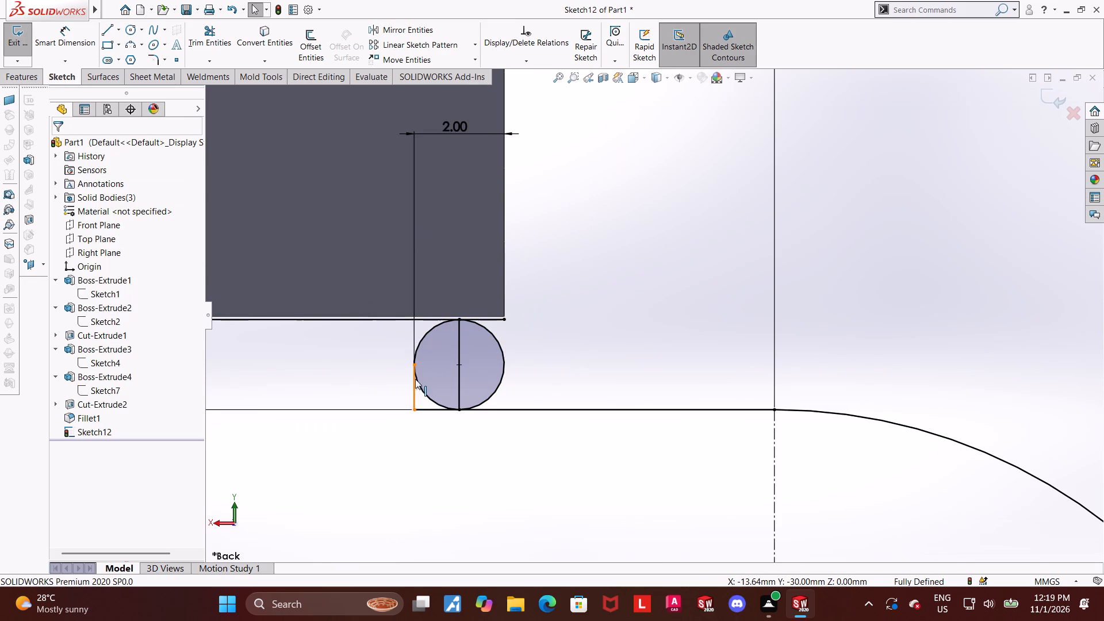
Convert the short vertical line beside the small circle to construction geometry.
click(415, 384)
click(465, 351)
key(Escape)
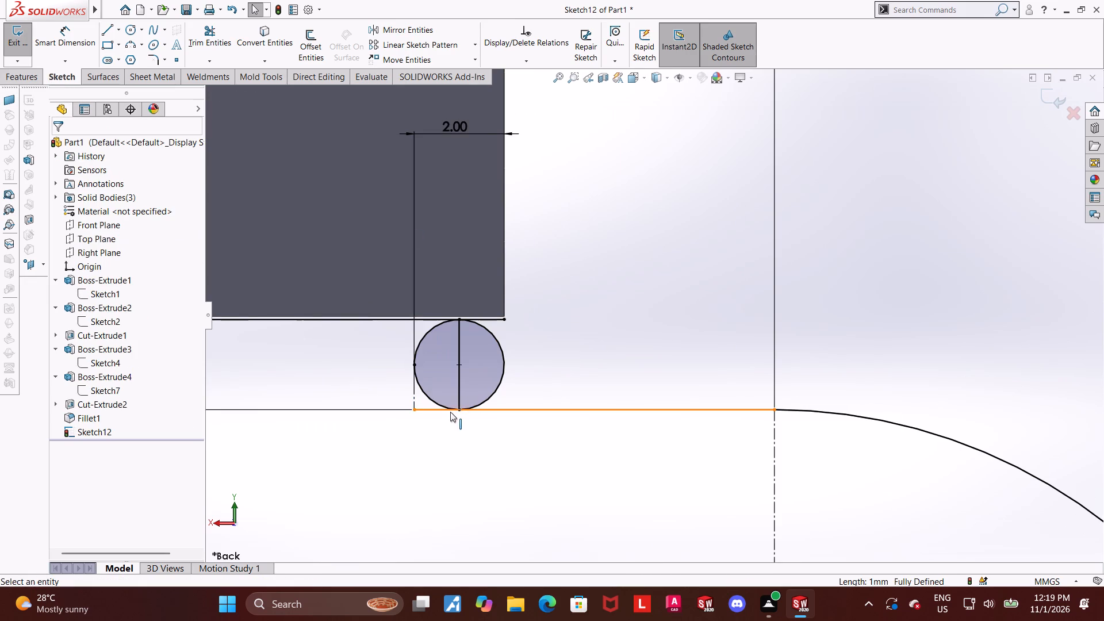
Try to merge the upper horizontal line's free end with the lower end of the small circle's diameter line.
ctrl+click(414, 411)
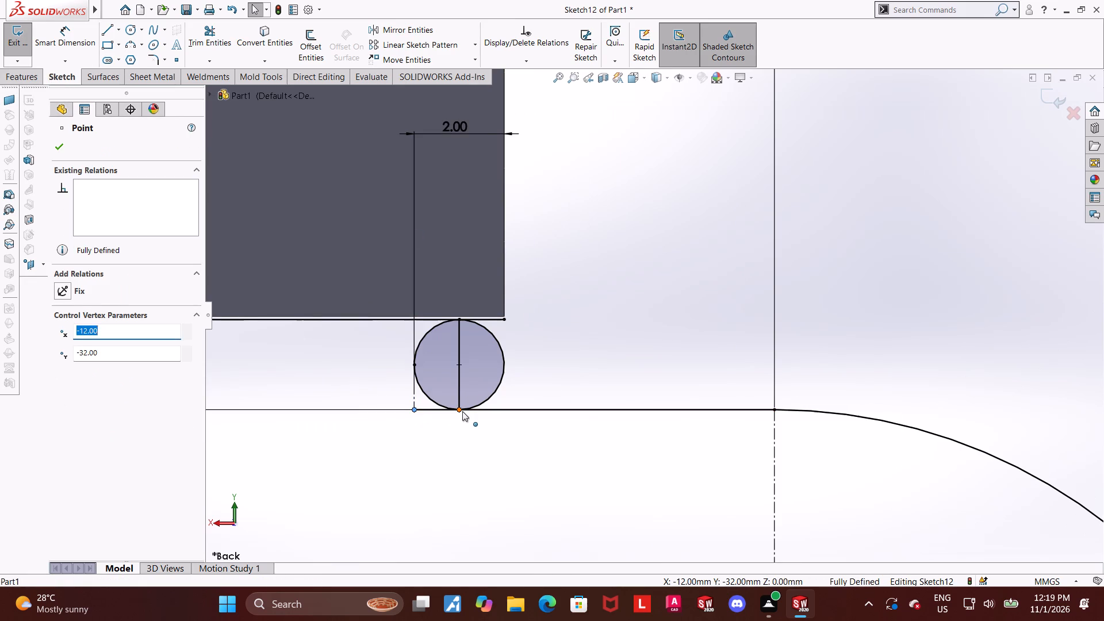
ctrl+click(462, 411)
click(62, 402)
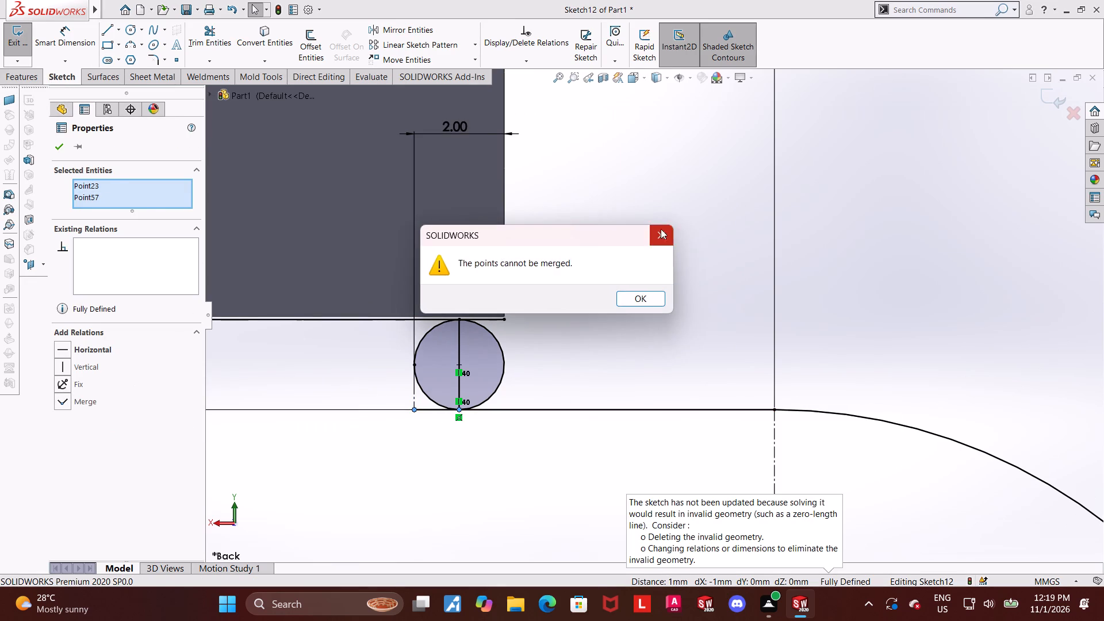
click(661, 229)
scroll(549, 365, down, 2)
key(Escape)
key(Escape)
Power-trim away the ends of the upper horizontal line and the converted block edge that overhang the small circle's diameter line.
click(207, 28)
drag(393, 450, 386, 430)
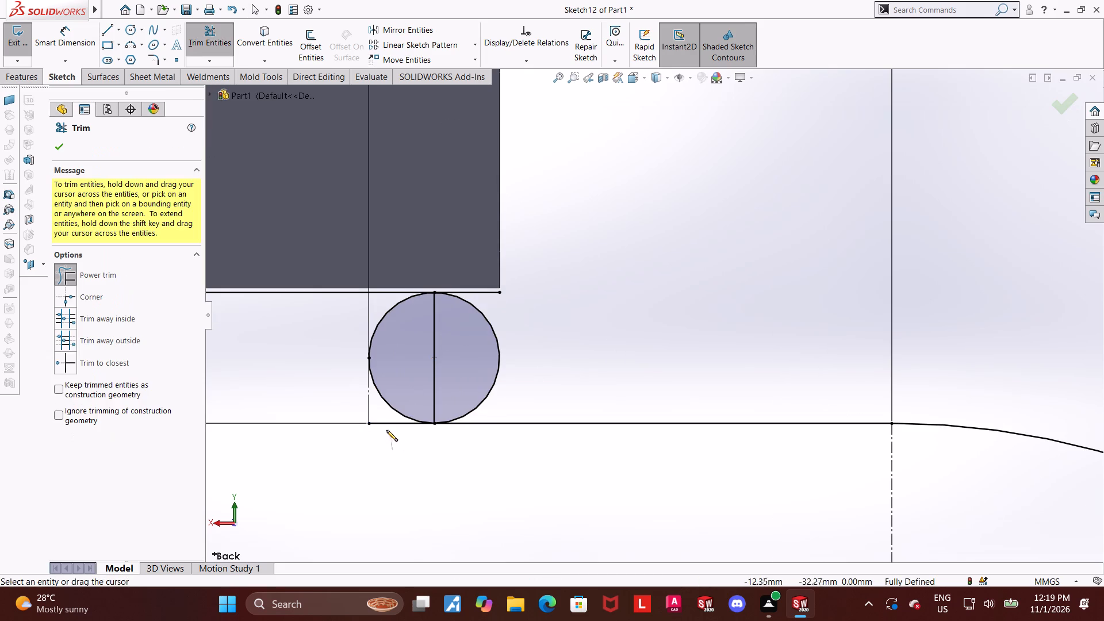
drag(386, 430, 381, 420)
scroll(412, 447, up, 2)
scroll(461, 378, down, 2)
scroll(459, 399, up, 4)
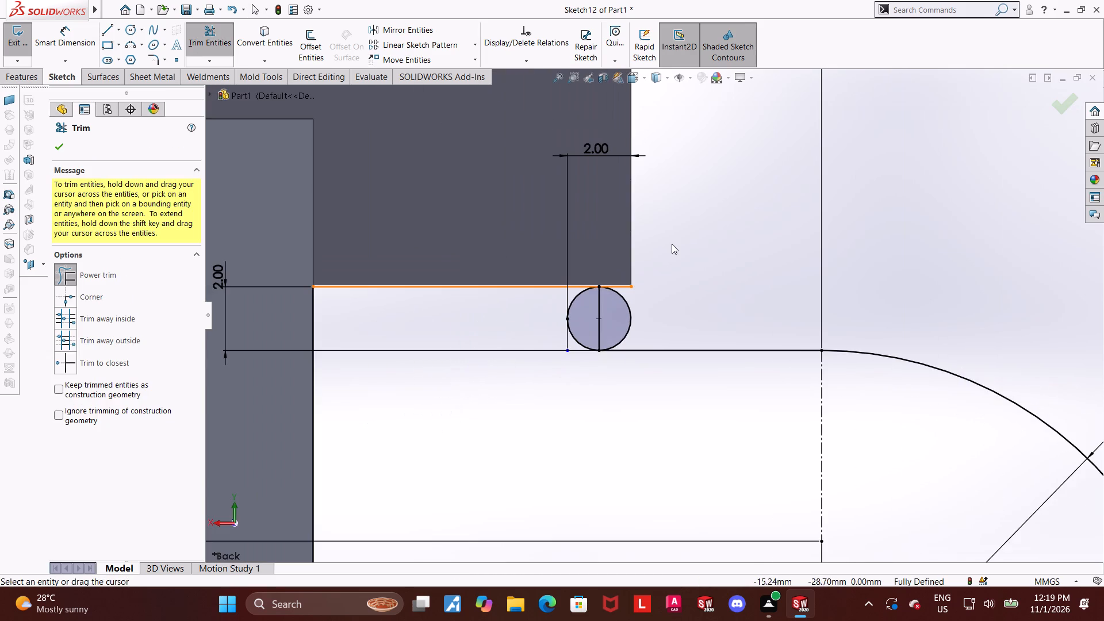
scroll(635, 292, down, 2)
drag(636, 306, 615, 279)
scroll(654, 302, up, 4)
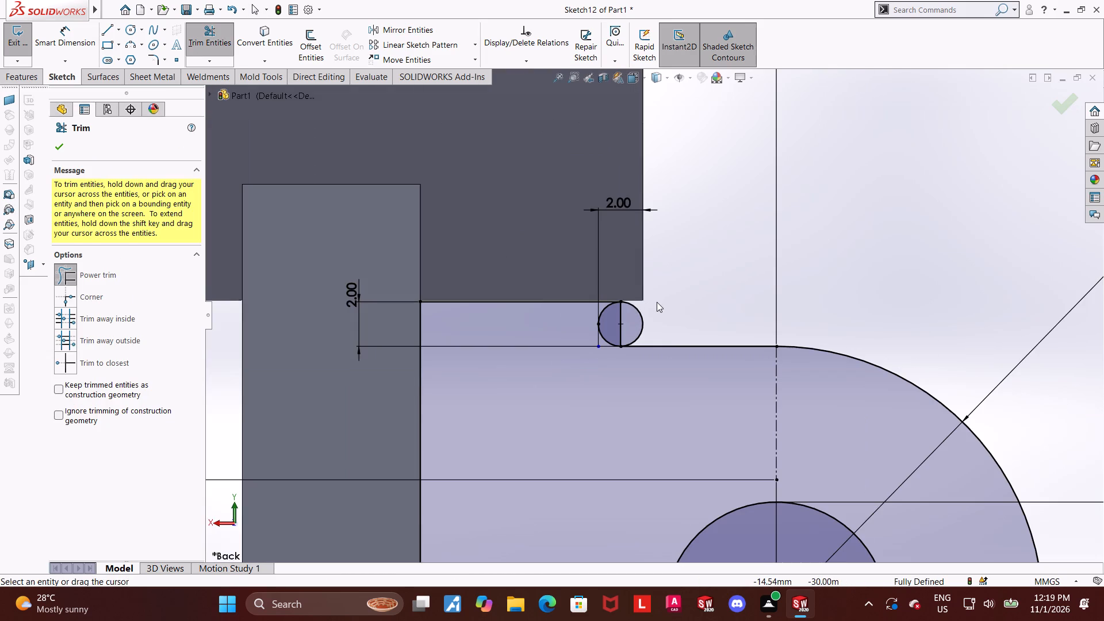
key(Escape)
Power-trim away the half of the small circle on the side facing away from the arm.
click(210, 41)
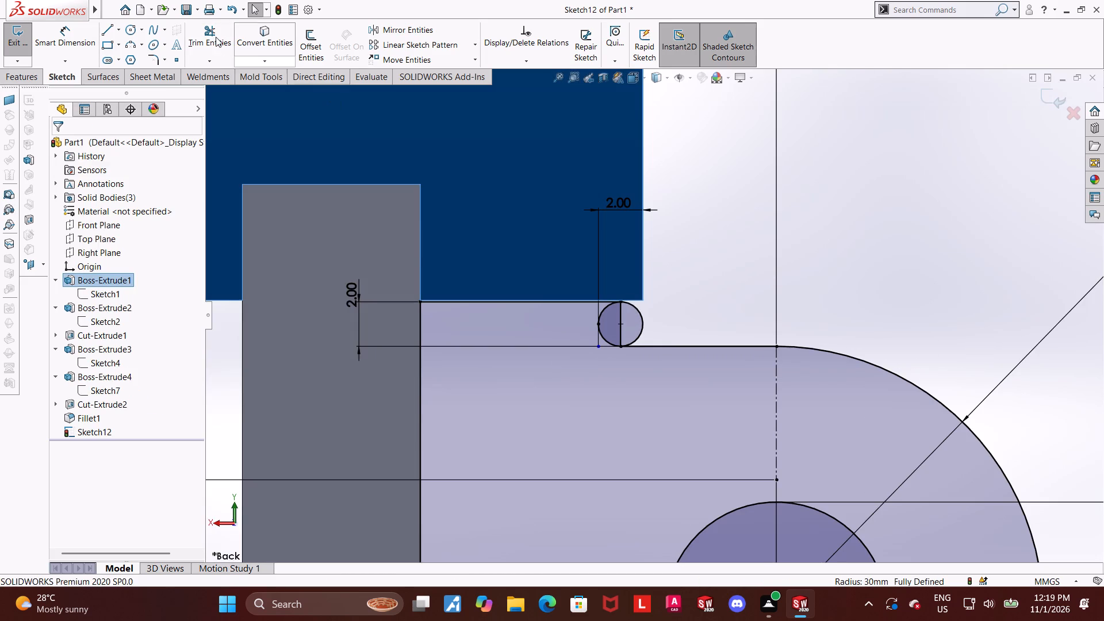
click(216, 37)
drag(665, 317, 638, 318)
scroll(646, 324, up, 5)
key(Escape)
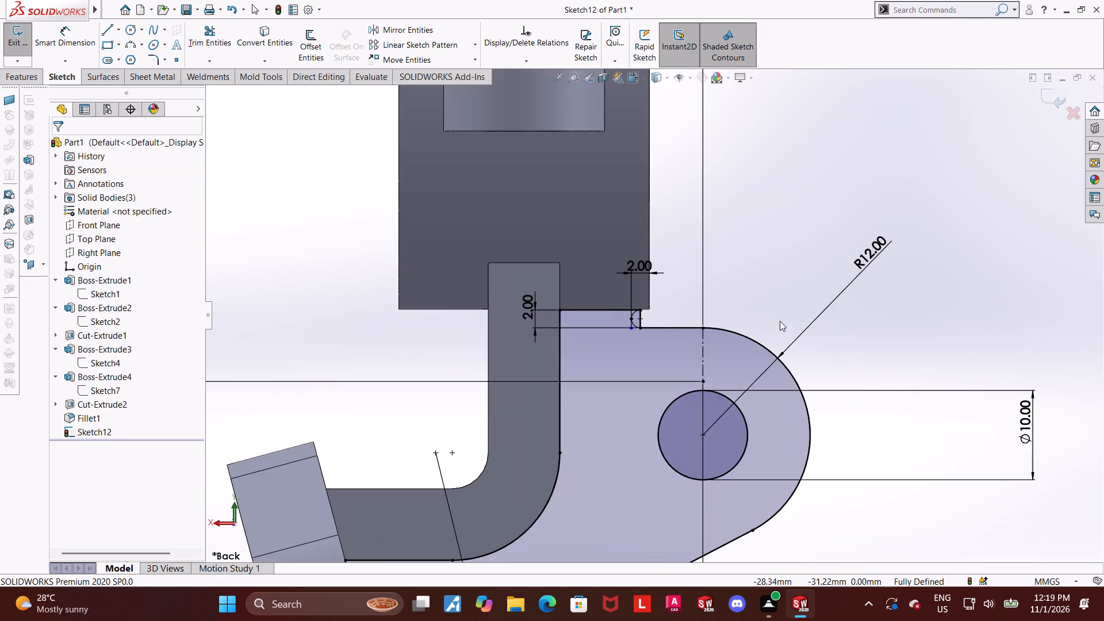
Examine the whole rib profile and its dimensions.
scroll(784, 351, up, 4)
scroll(723, 361, down, 3)
scroll(729, 531, up, 4)
scroll(742, 454, down, 2)
key(Escape)
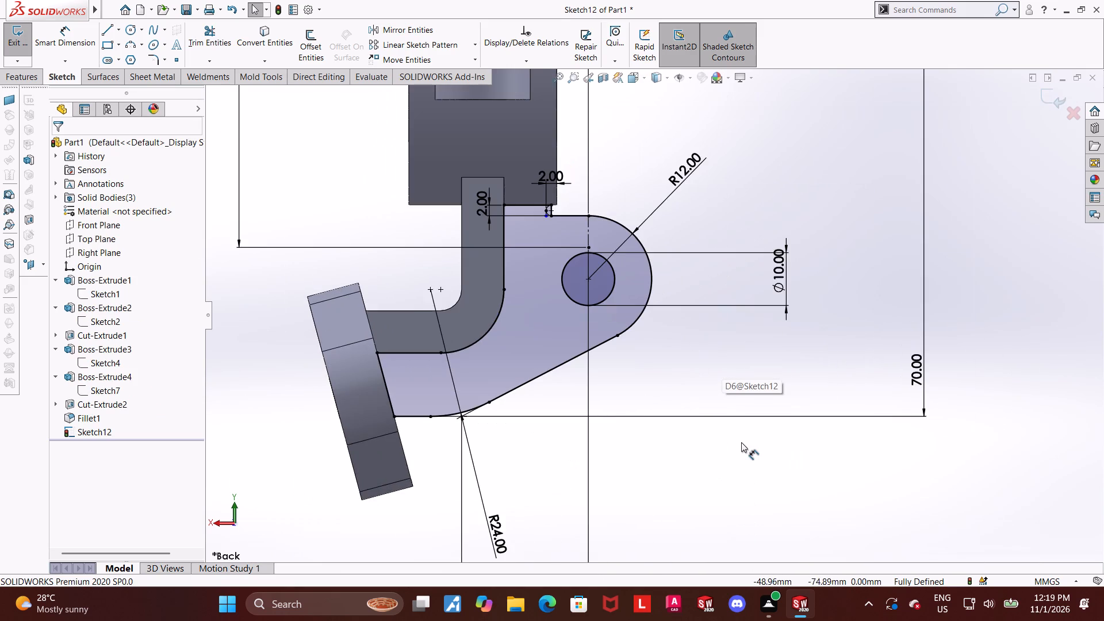
scroll(666, 448, up, 1)
scroll(599, 376, up, 1)
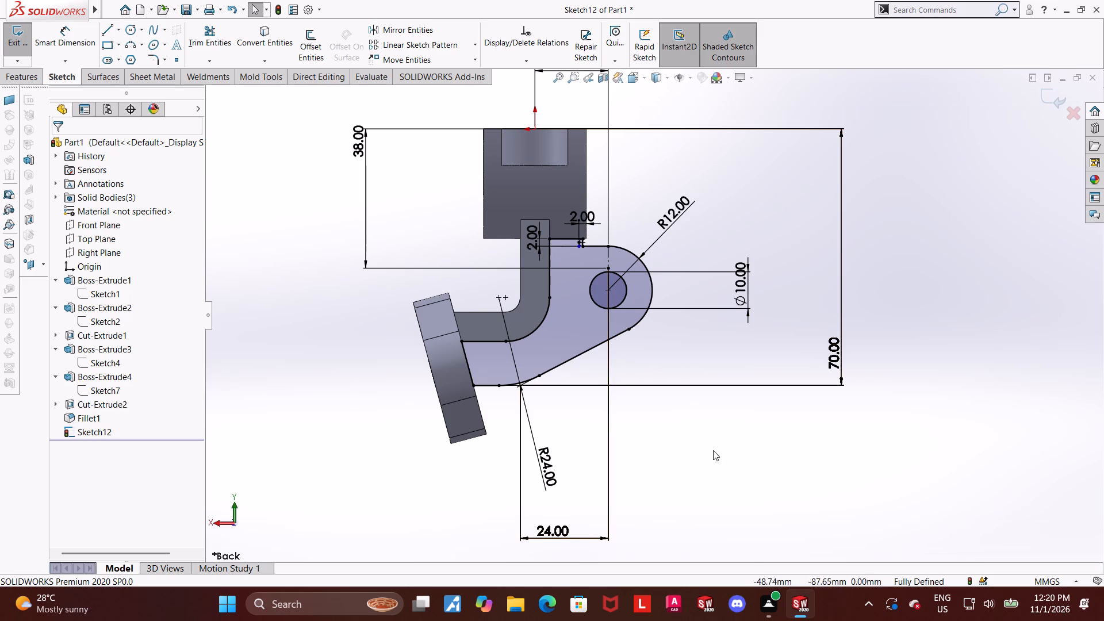
scroll(701, 435, up, 1)
Power-trim away the vertical diameter line that closes off the small semicircular arc.
scroll(582, 253, down, 4)
scroll(642, 286, down, 5)
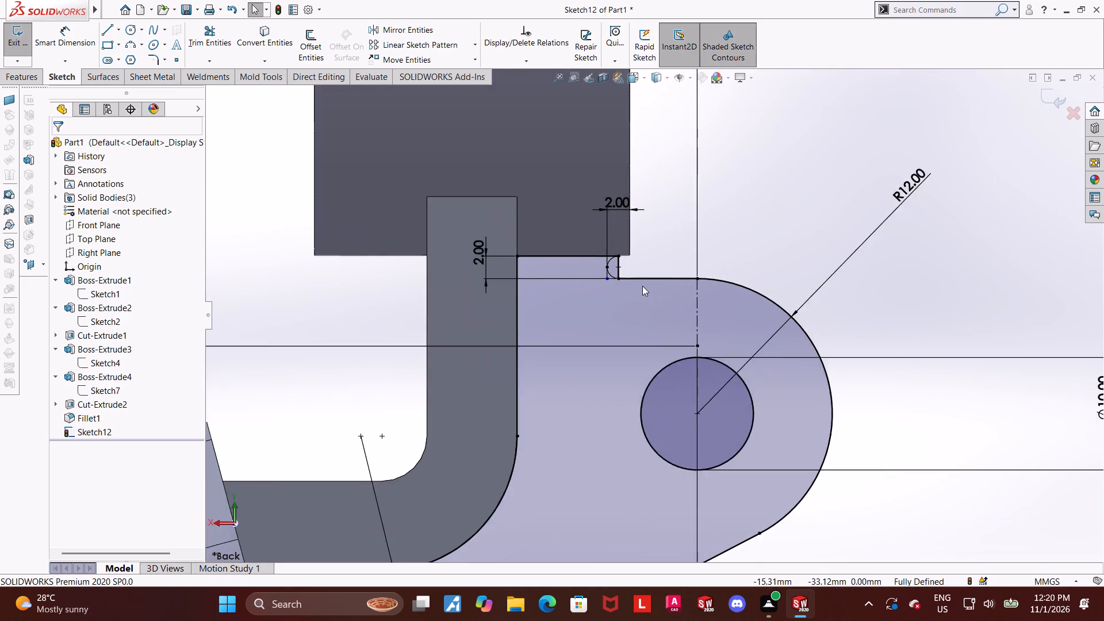
scroll(642, 286, down, 1)
scroll(600, 256, down, 6)
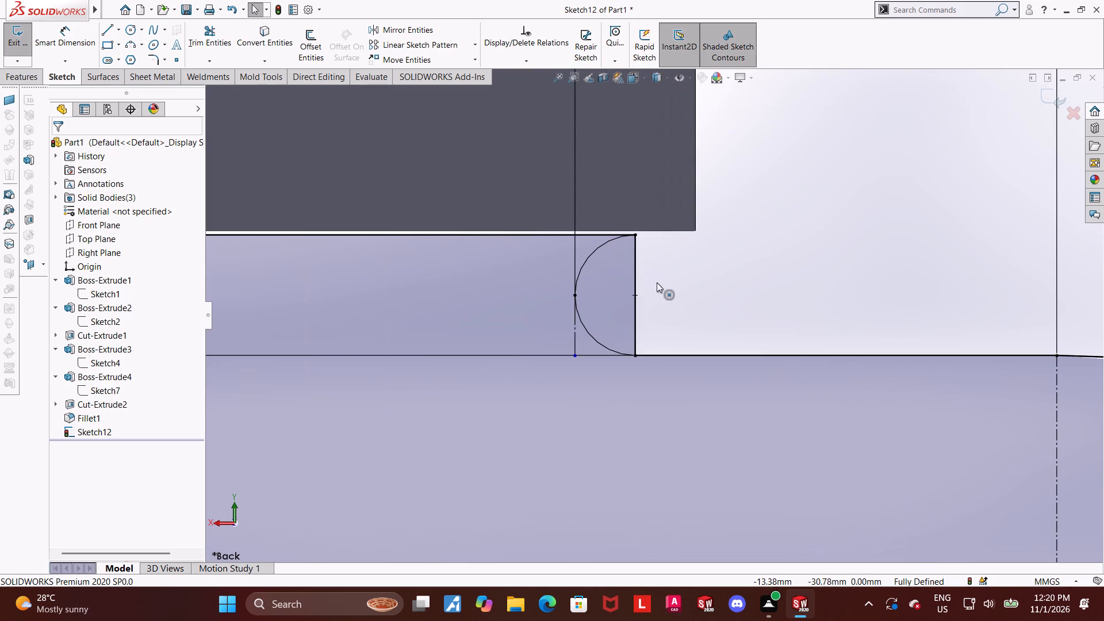
click(199, 26)
click(202, 30)
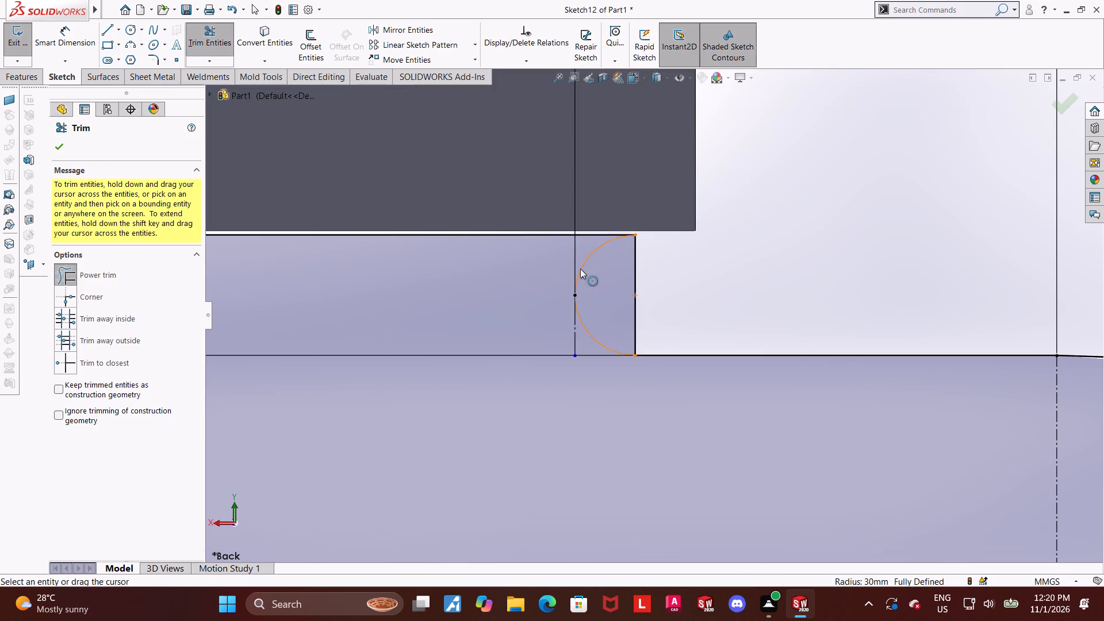
drag(649, 274, 635, 277)
scroll(655, 289, up, 10)
key(Escape)
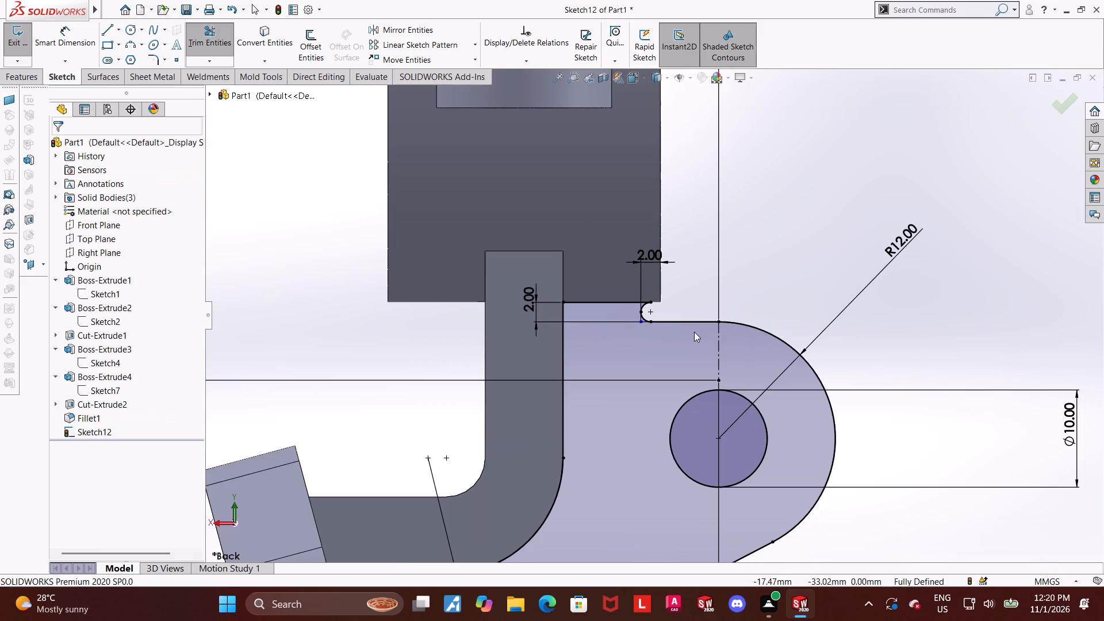
Examine the small round notch under the block and the surrounding profile contour.
scroll(659, 324, down, 4)
scroll(654, 314, up, 5)
scroll(734, 424, up, 4)
scroll(725, 427, down, 4)
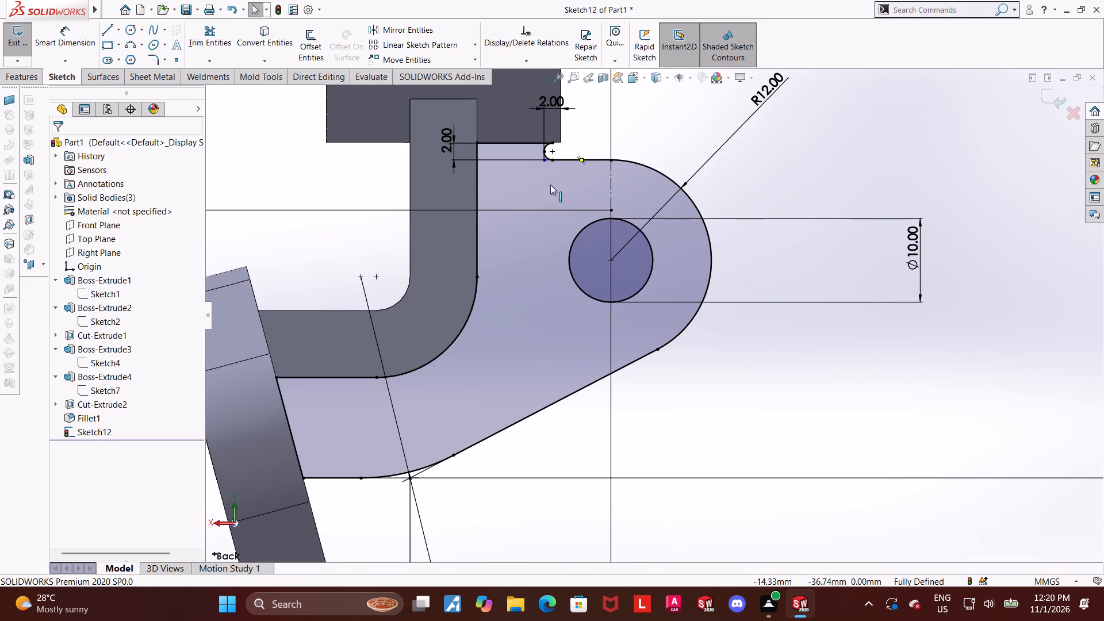
key(Escape)
scroll(531, 160, up, 2)
scroll(551, 175, down, 2)
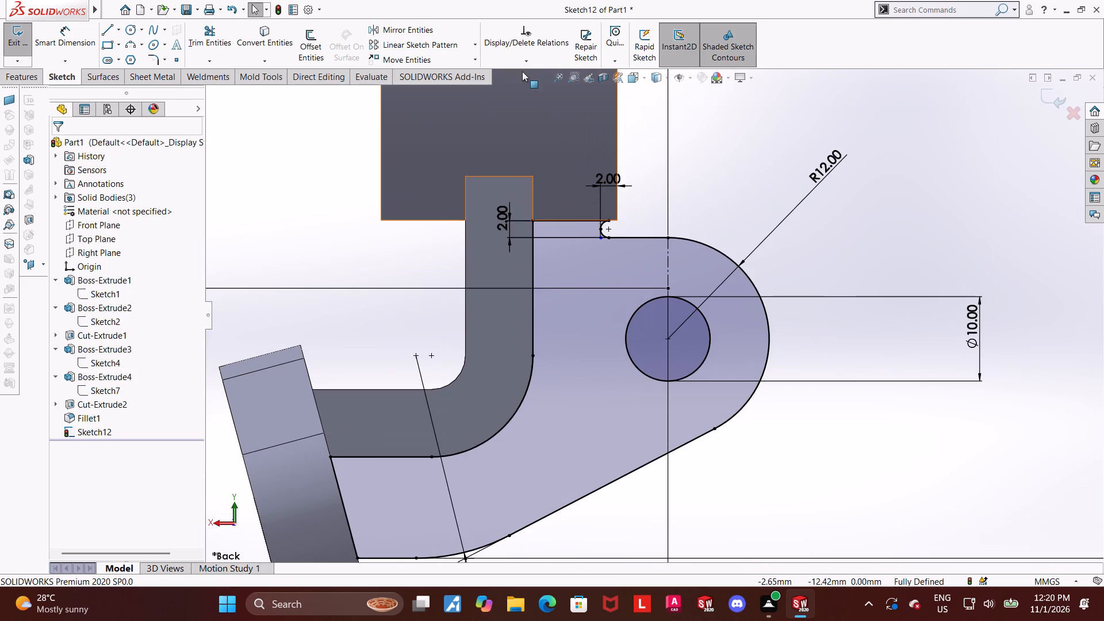
scroll(578, 235, up, 1)
scroll(630, 271, down, 5)
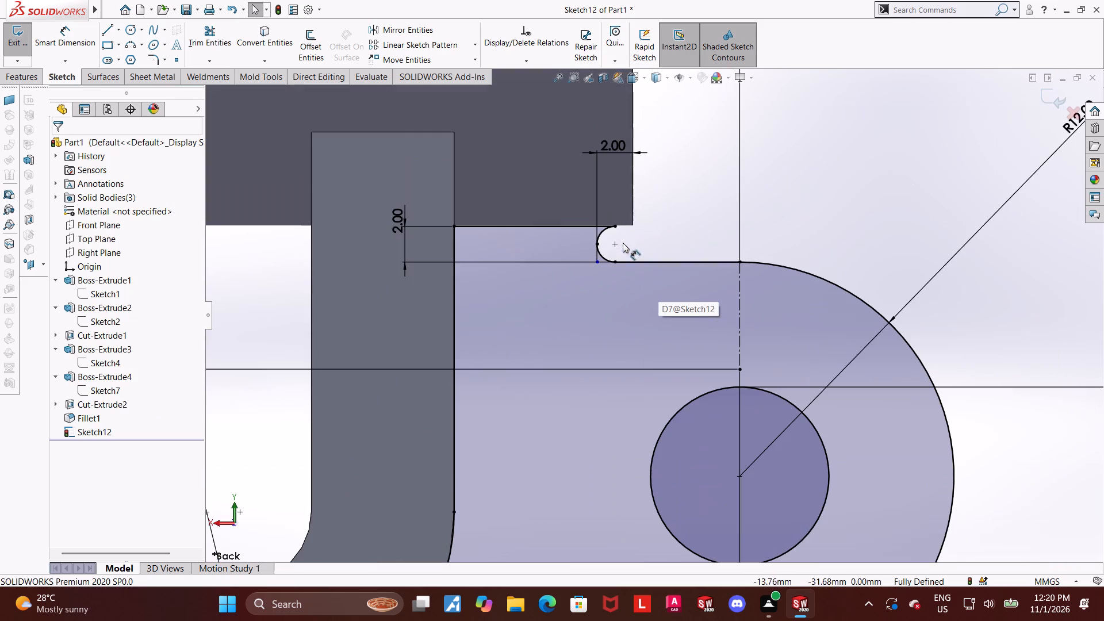
key(Escape)
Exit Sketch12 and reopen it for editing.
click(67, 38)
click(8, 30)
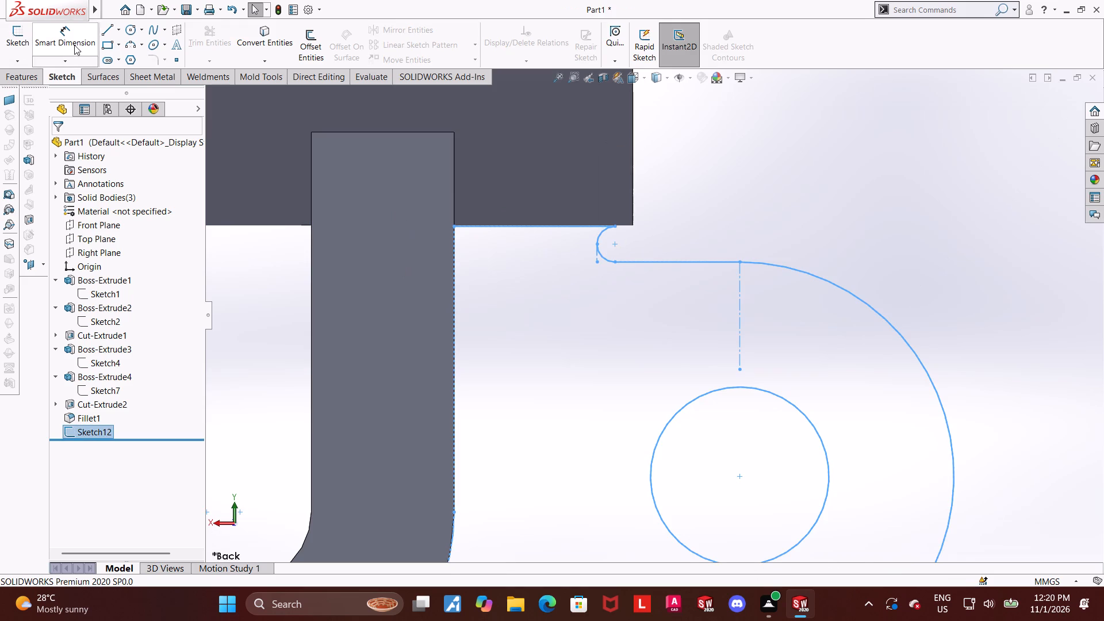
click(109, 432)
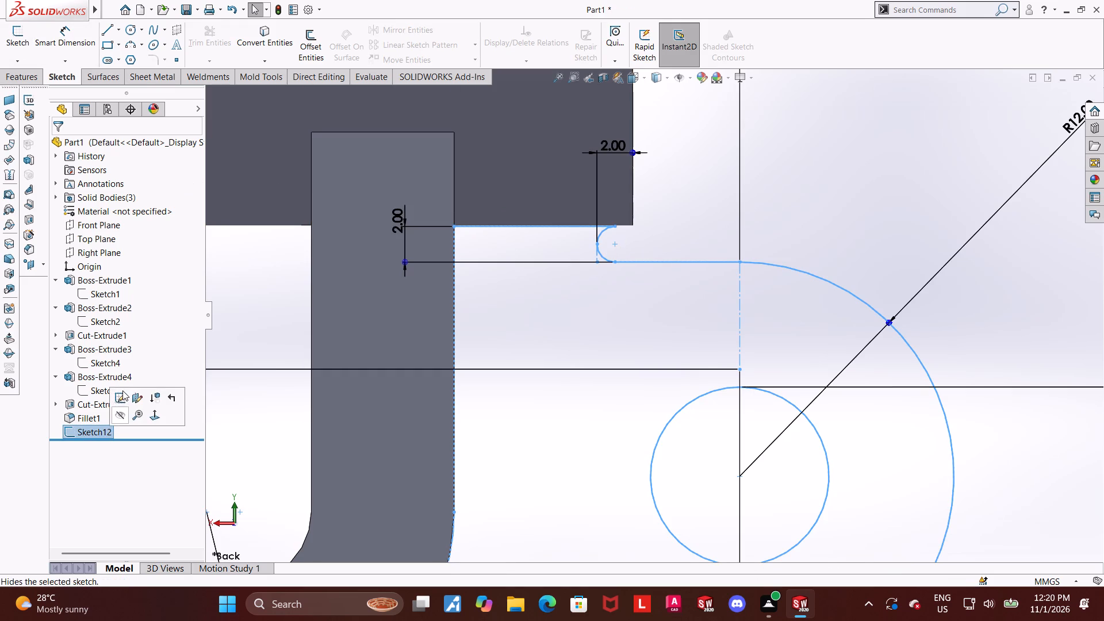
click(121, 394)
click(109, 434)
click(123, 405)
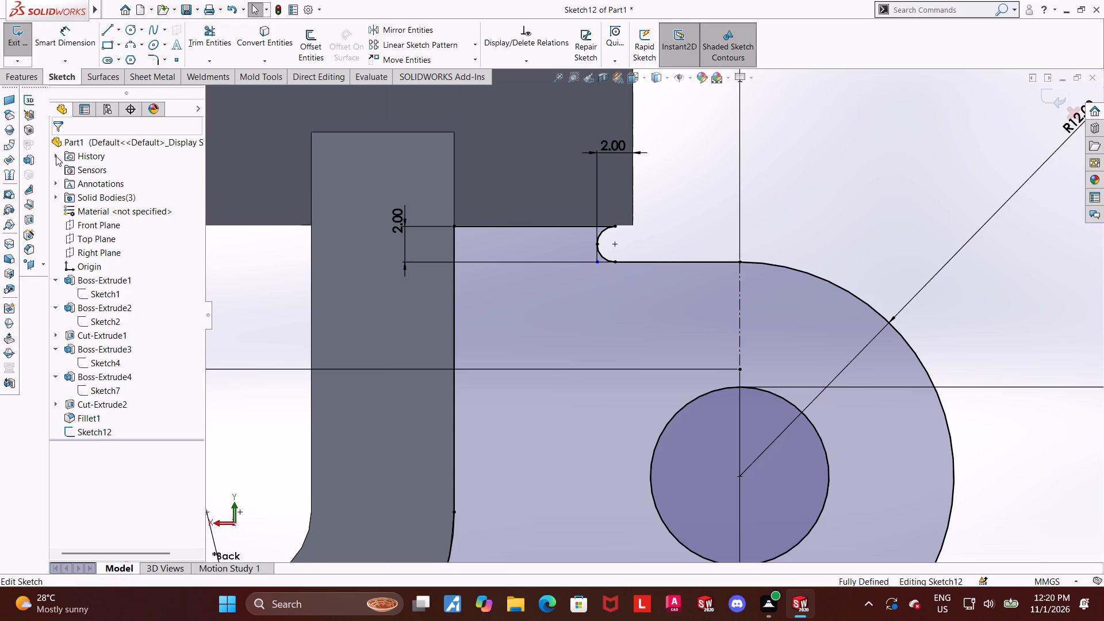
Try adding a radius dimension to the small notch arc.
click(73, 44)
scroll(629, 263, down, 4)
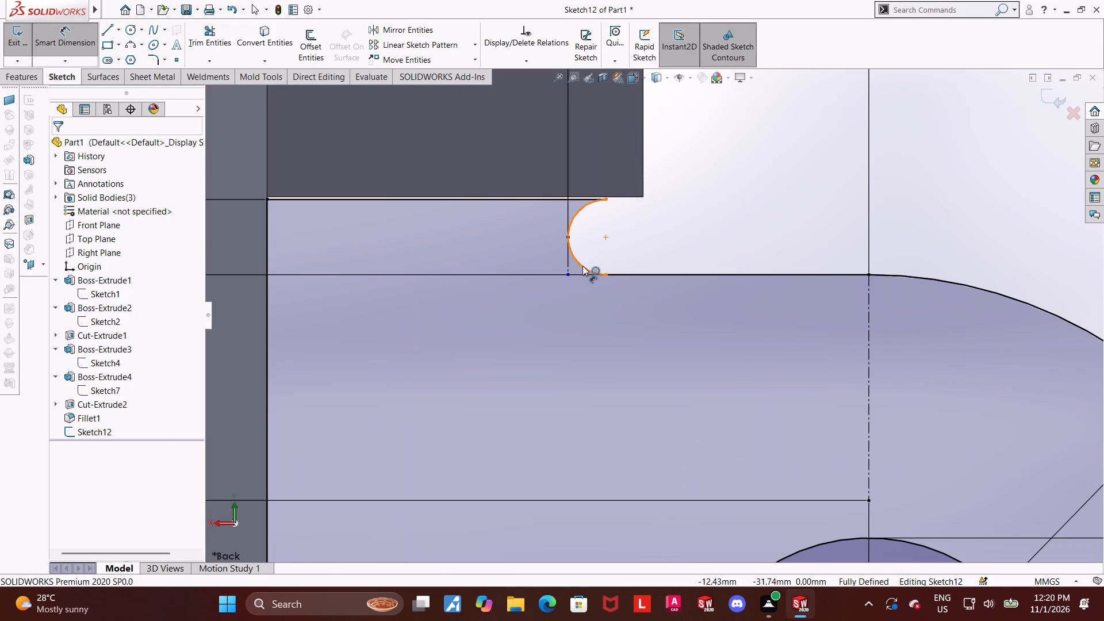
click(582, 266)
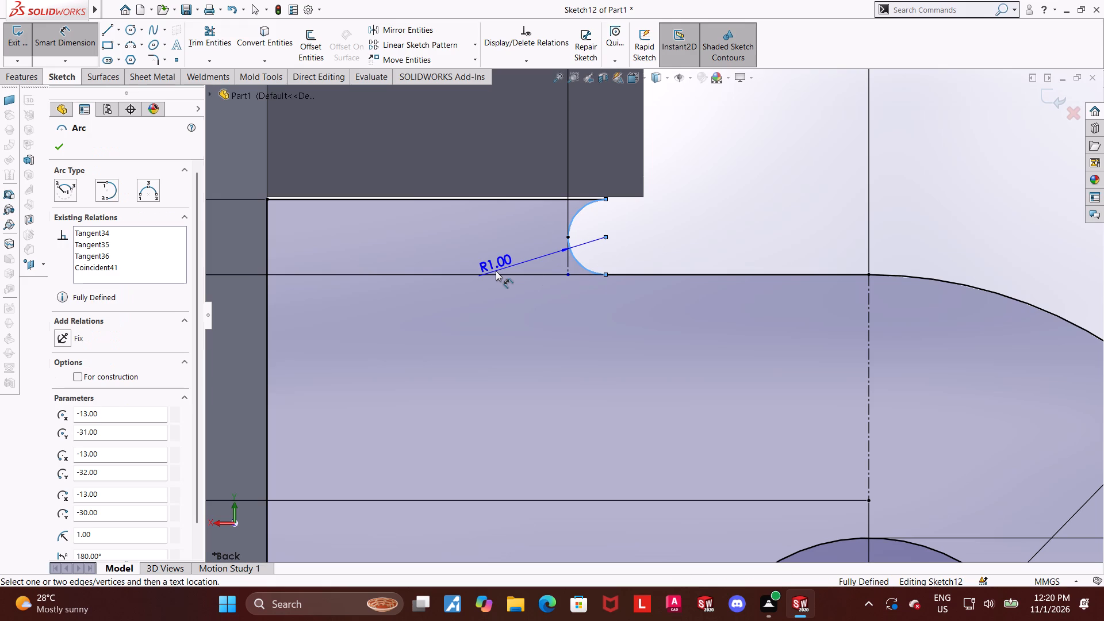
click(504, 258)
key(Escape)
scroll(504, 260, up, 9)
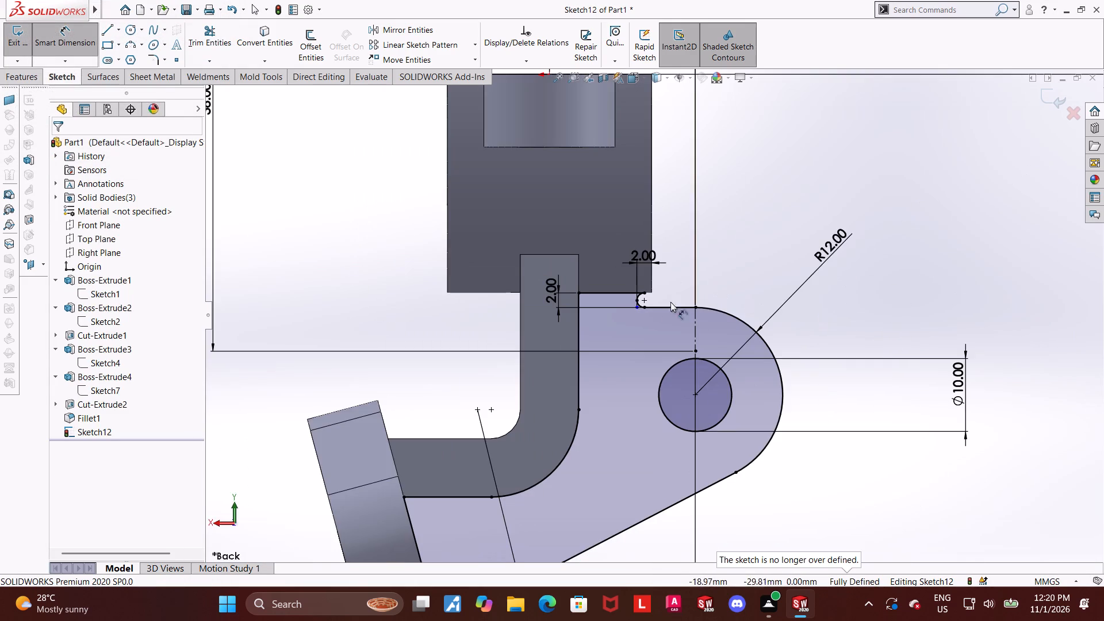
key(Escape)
Delete the 2 mm vertical dimension between the block's lower edge and the upper horizontal line.
scroll(657, 309, down, 3)
right_click(487, 279)
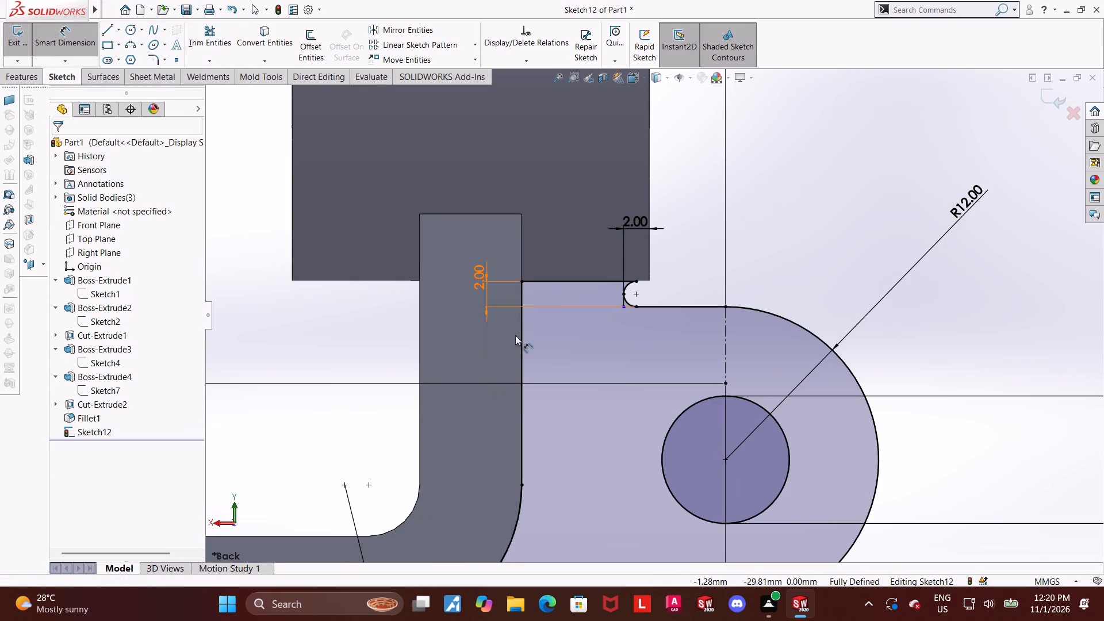
key(Escape)
key(Escape)
right_click(481, 286)
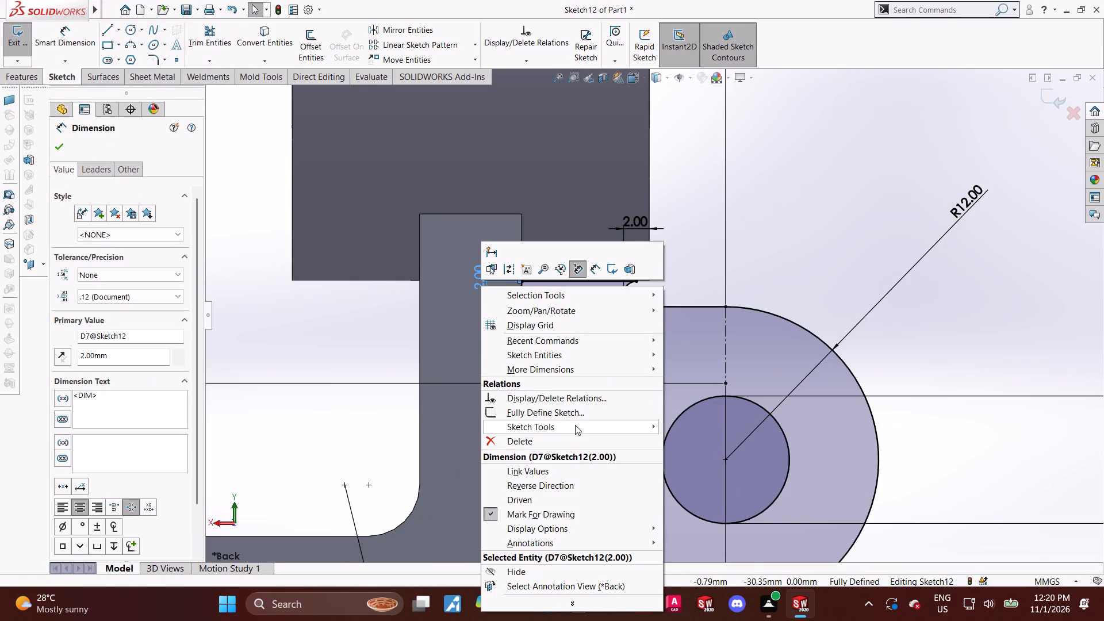
click(570, 437)
Dimension the small notch arc with a radius of 1 mm.
scroll(675, 286, down, 3)
click(66, 39)
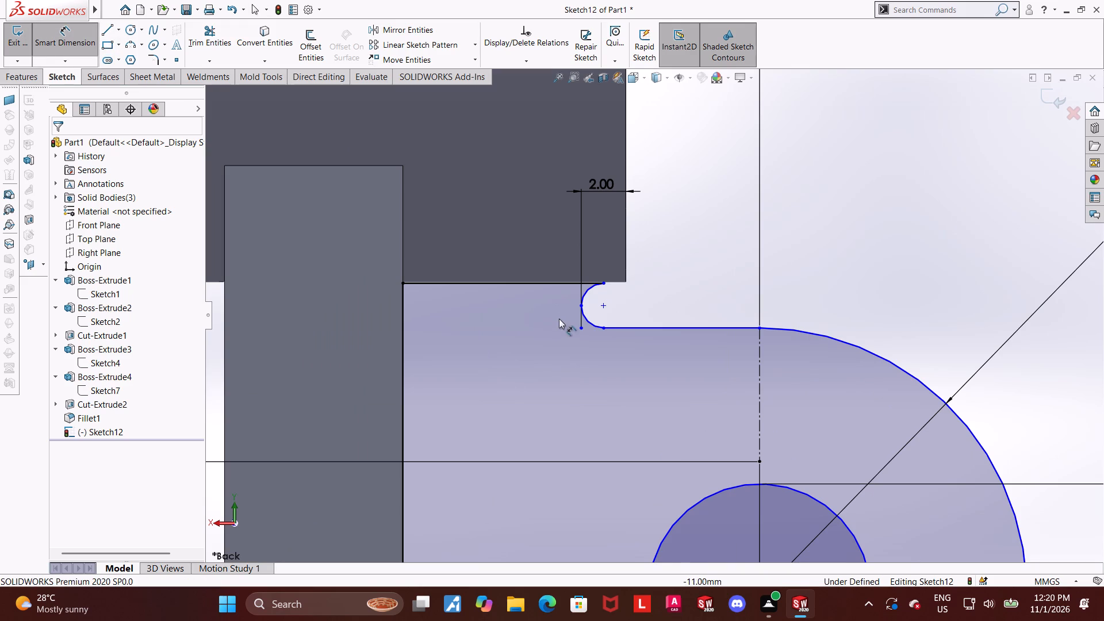
click(588, 323)
click(527, 328)
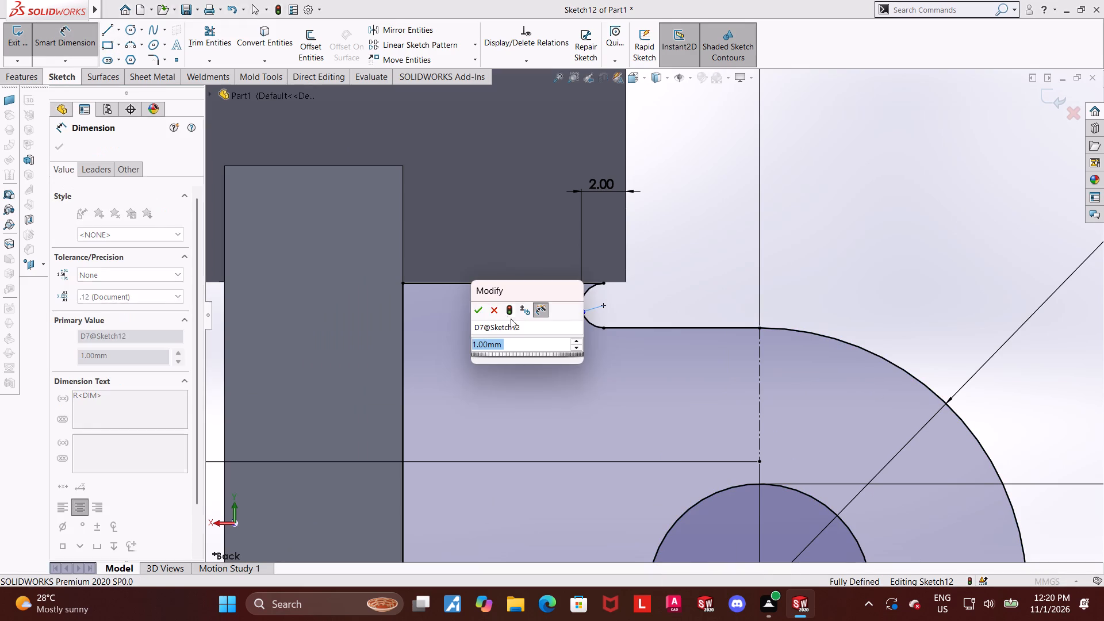
click(480, 305)
scroll(602, 319, up, 5)
key(Escape)
key(Escape)
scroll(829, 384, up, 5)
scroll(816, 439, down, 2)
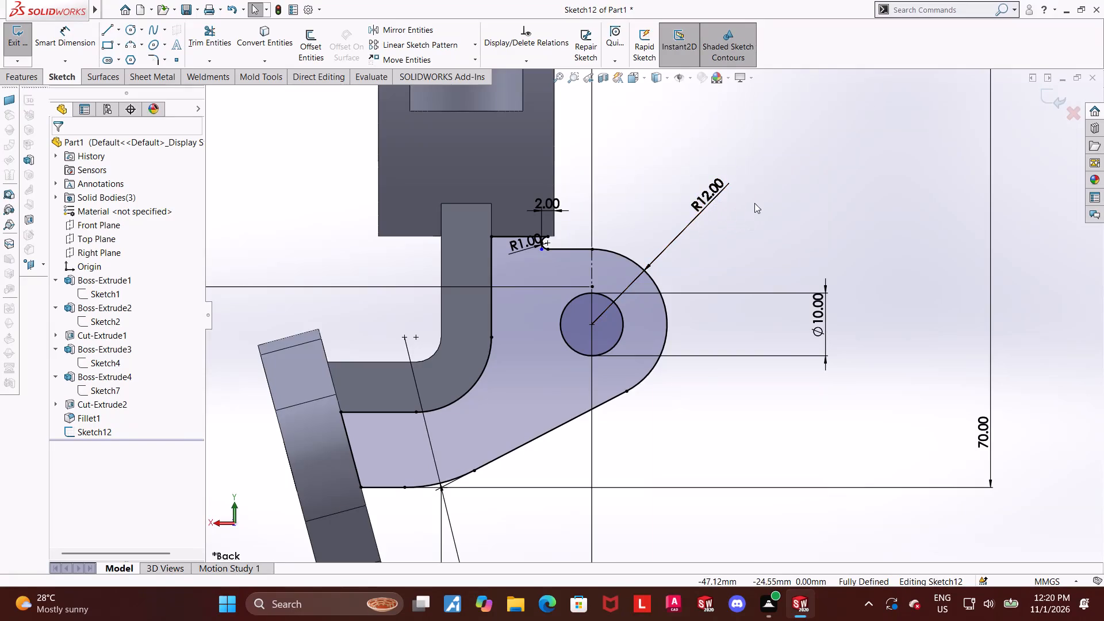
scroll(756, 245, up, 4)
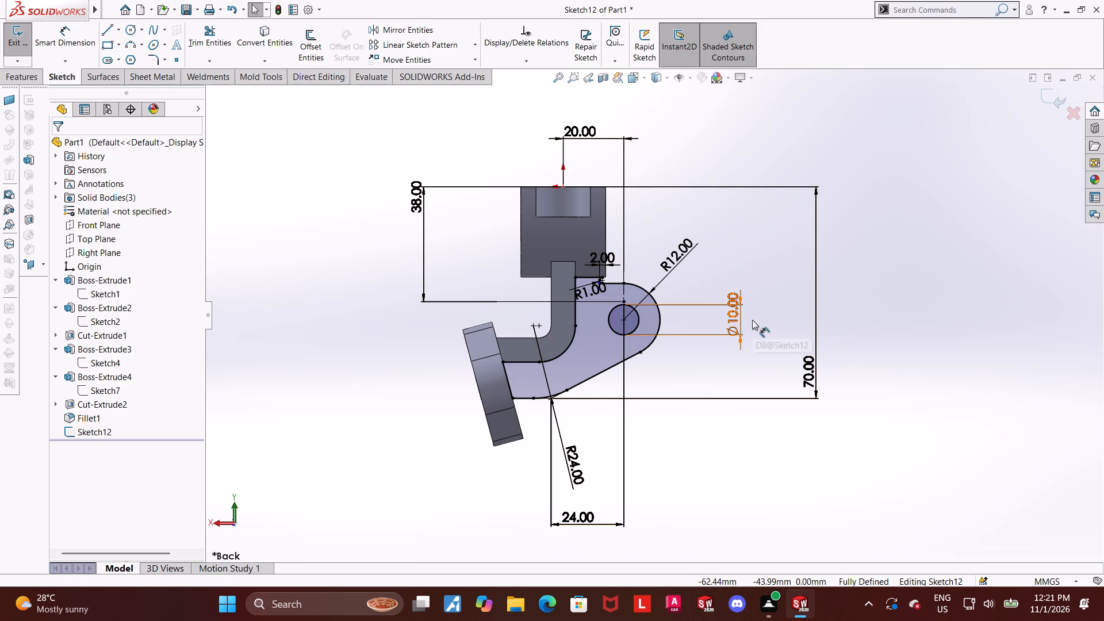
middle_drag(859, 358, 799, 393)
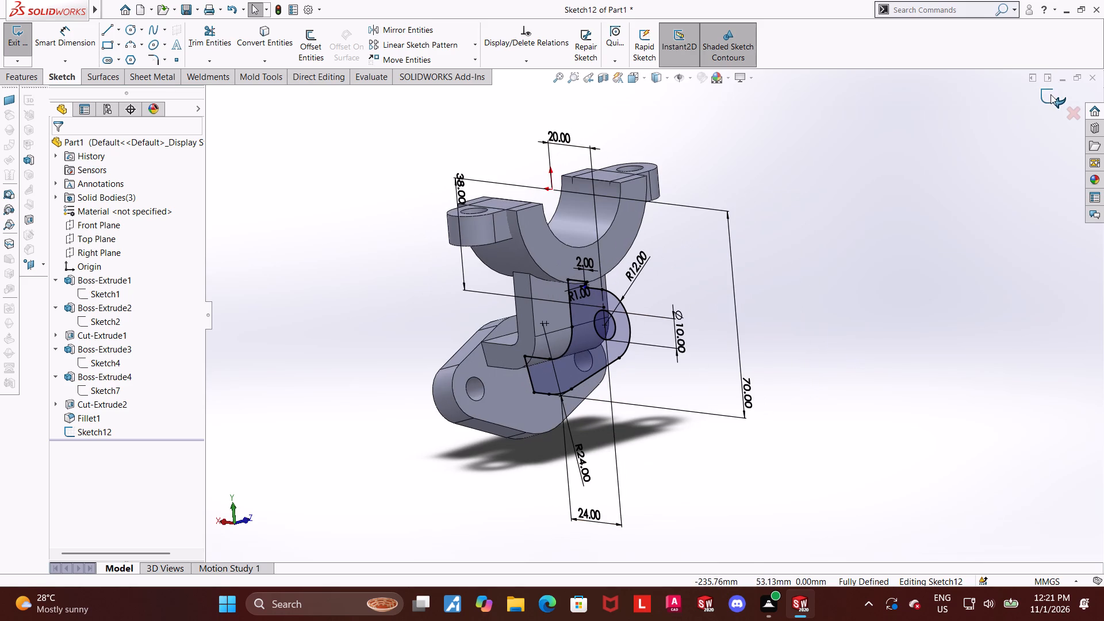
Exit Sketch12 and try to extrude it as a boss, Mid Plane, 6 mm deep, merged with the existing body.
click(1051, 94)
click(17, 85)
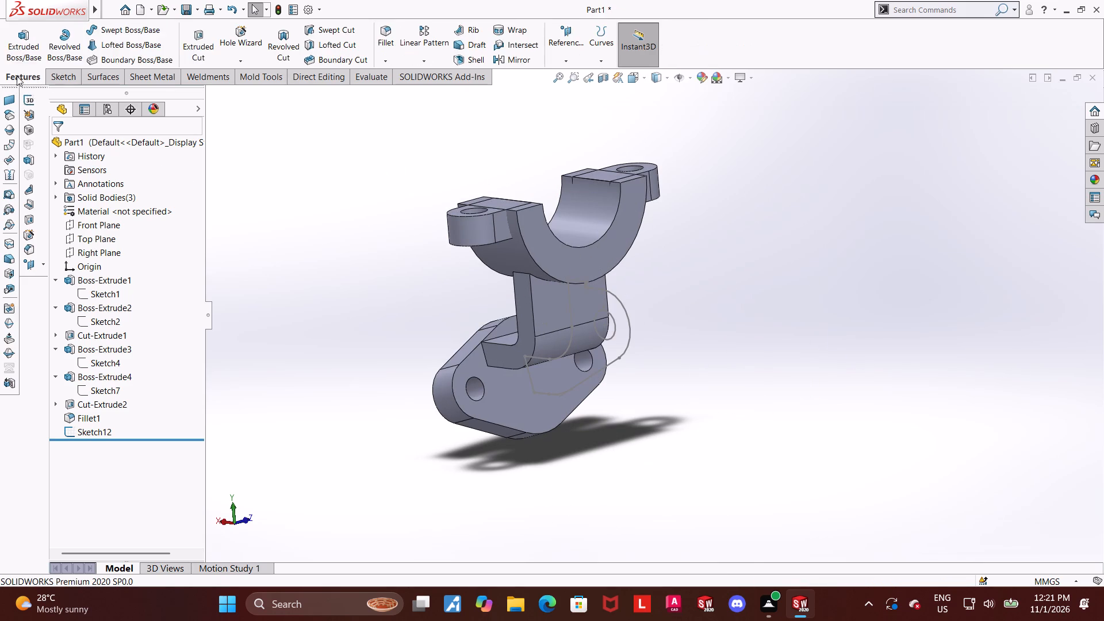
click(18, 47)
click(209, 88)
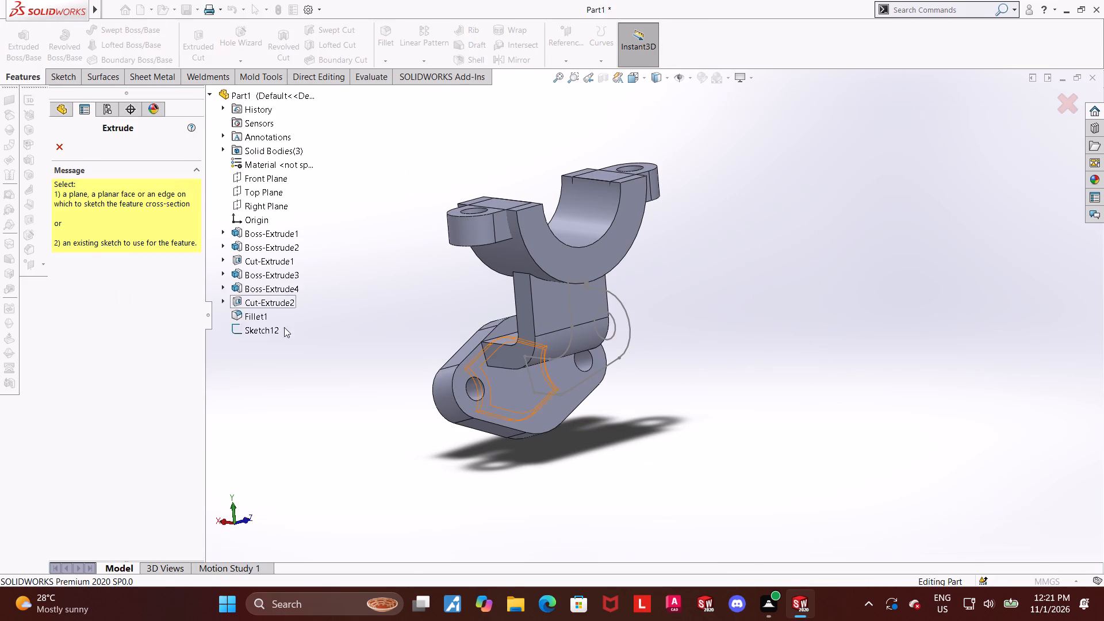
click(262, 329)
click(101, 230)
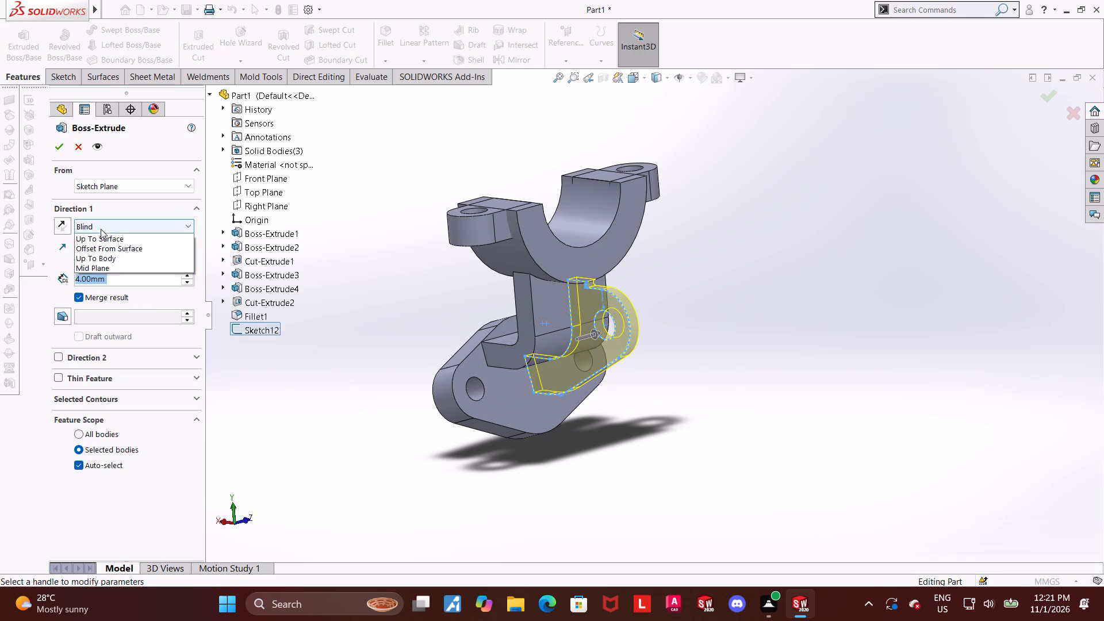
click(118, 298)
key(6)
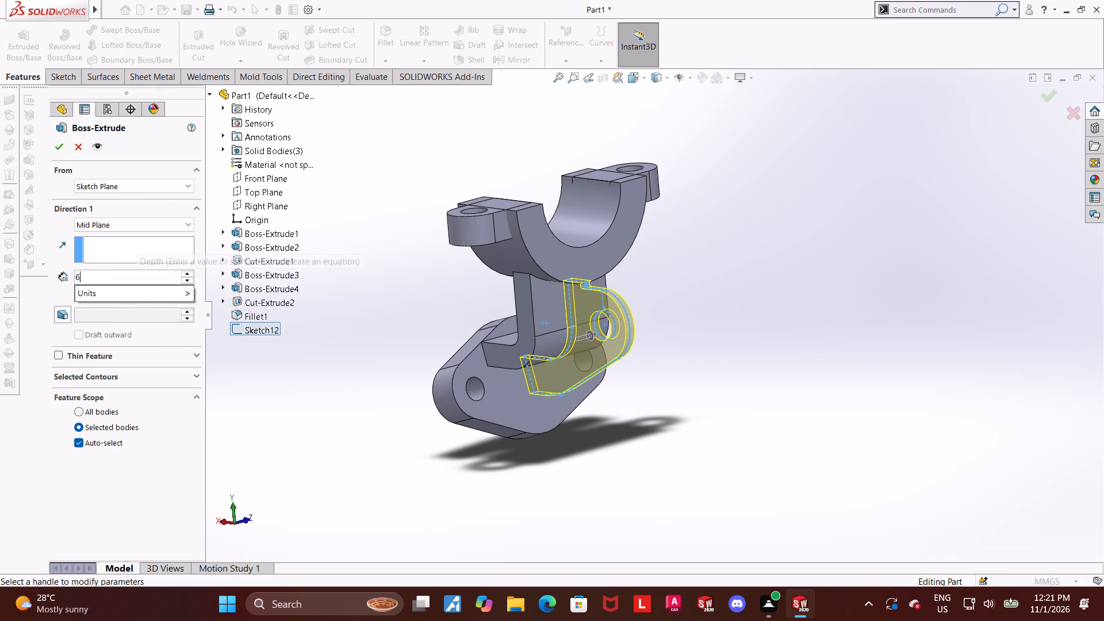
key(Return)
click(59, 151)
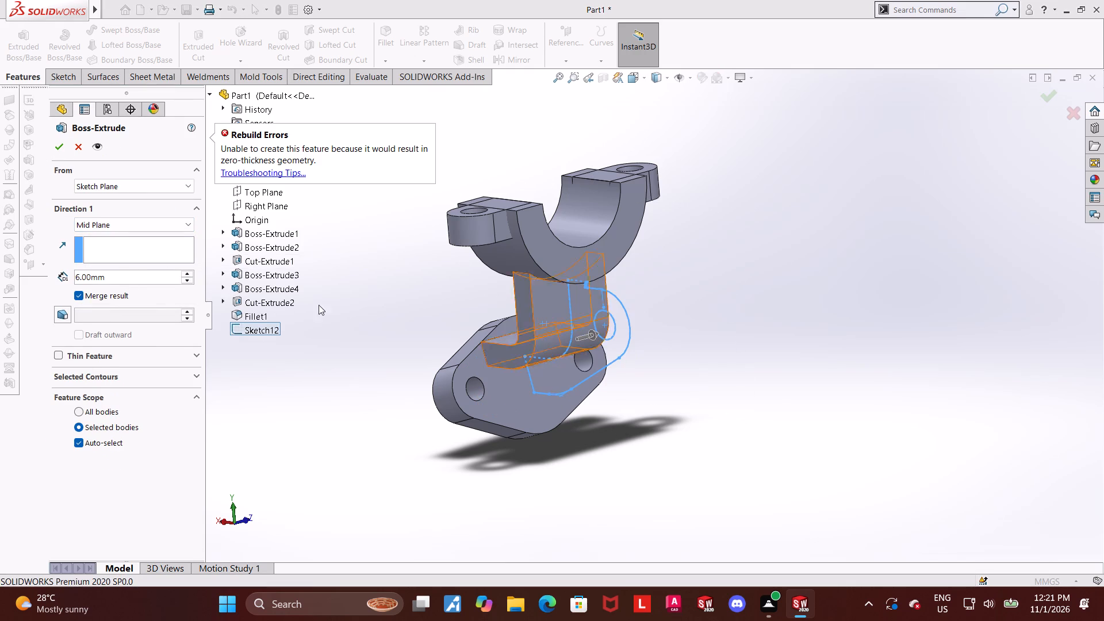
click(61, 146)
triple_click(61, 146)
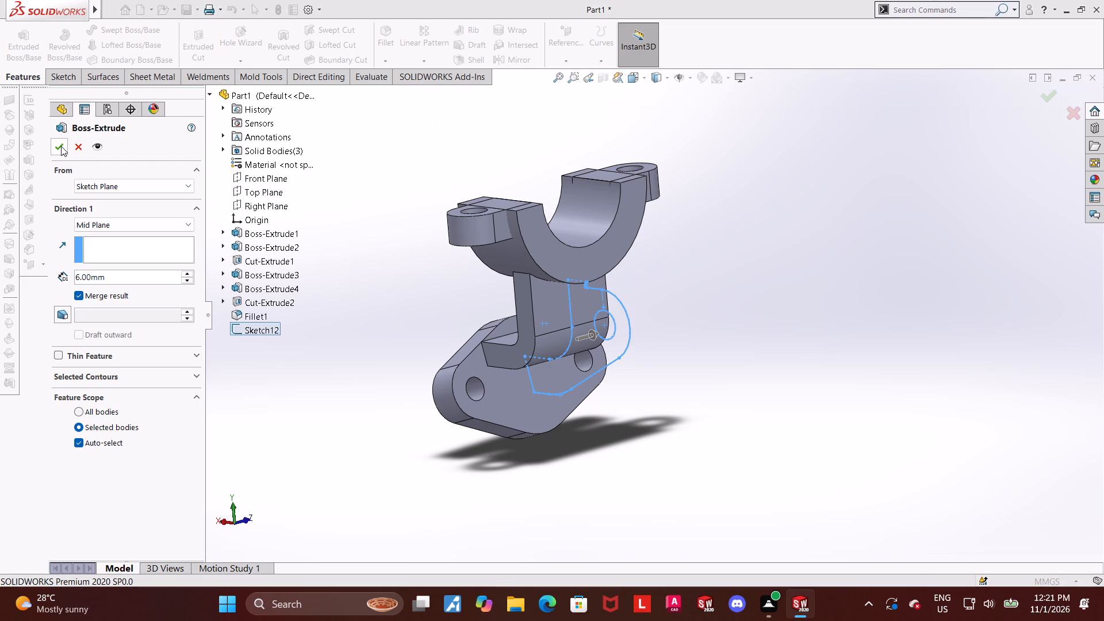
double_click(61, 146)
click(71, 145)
Reopen Sketch12 for editing and view it normal to its sketch plane.
click(105, 435)
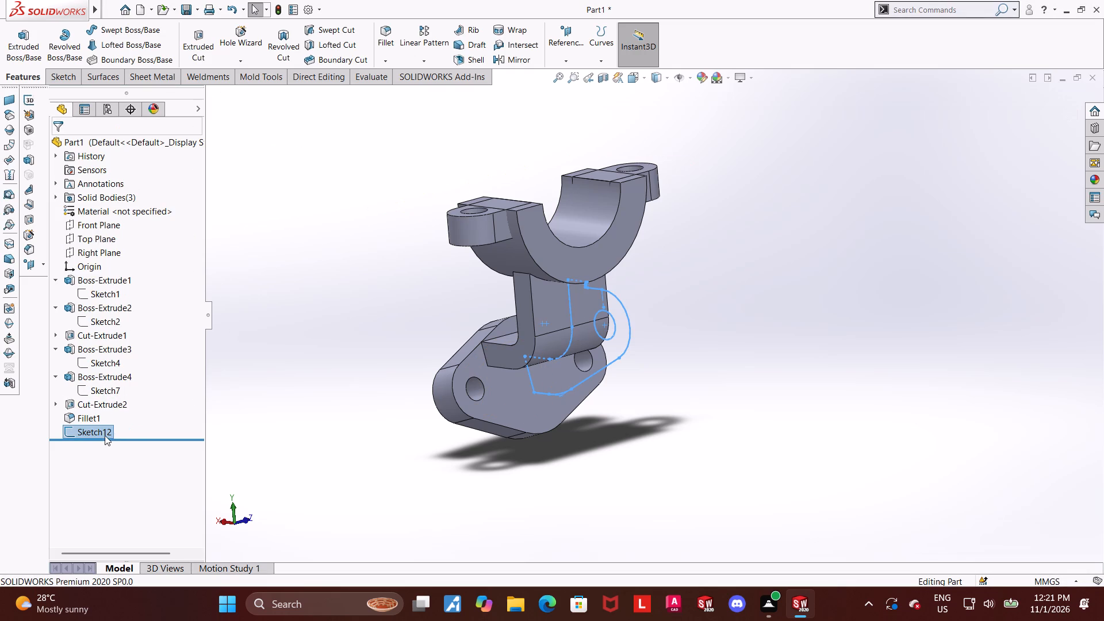
click(118, 407)
click(303, 419)
click(78, 428)
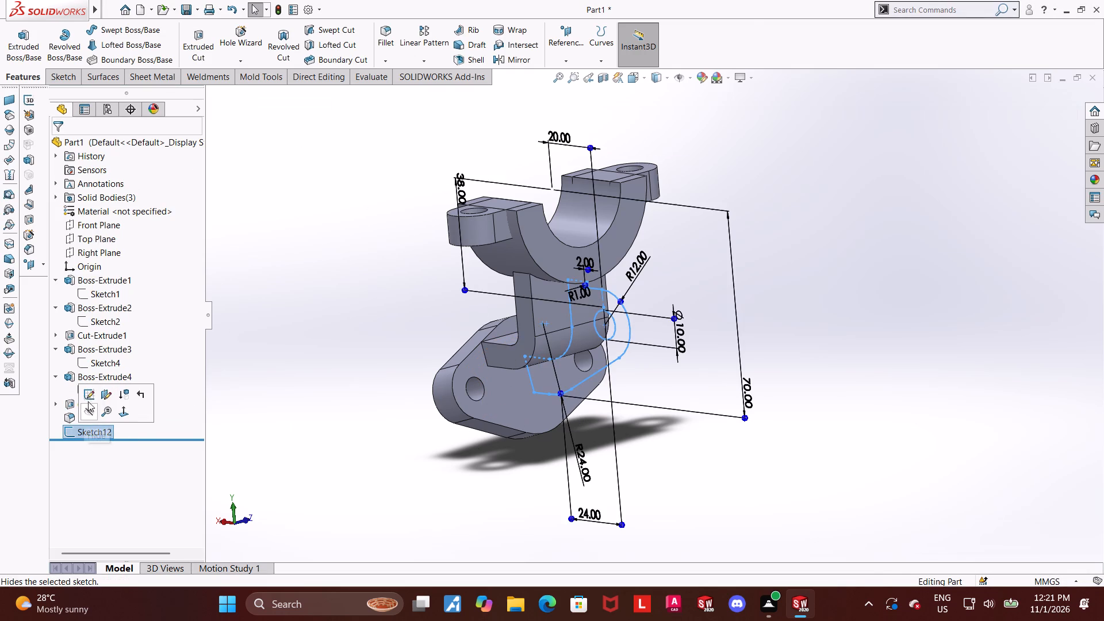
click(88, 397)
click(93, 429)
click(116, 414)
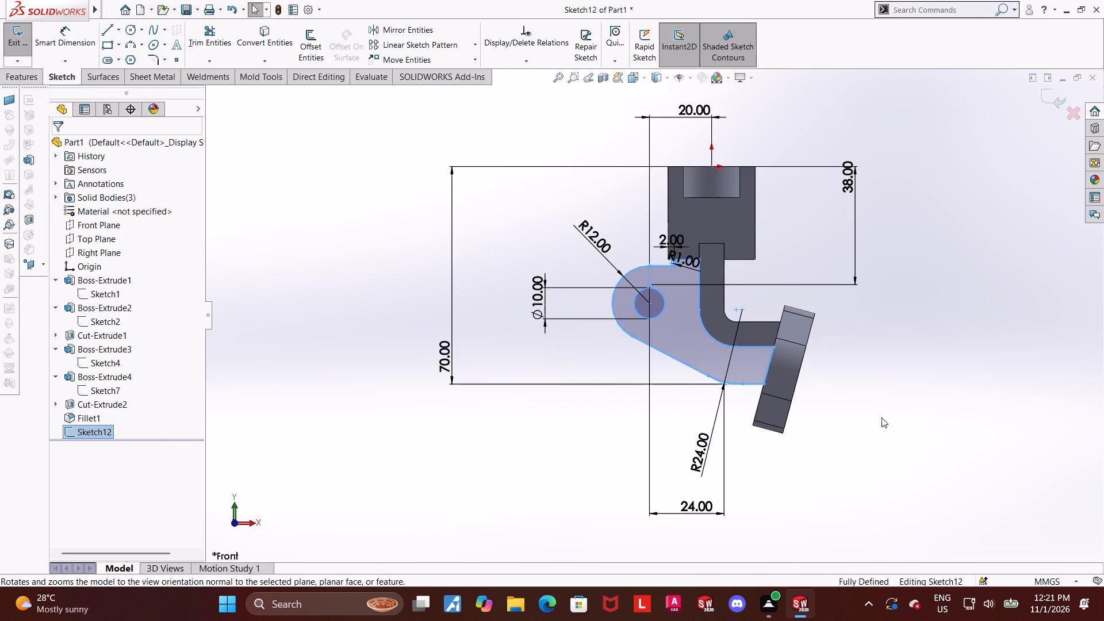
Examine the rib profile where it meets the block, the curved arm and the tilted plate.
click(887, 423)
scroll(790, 352, down, 6)
scroll(733, 359, up, 4)
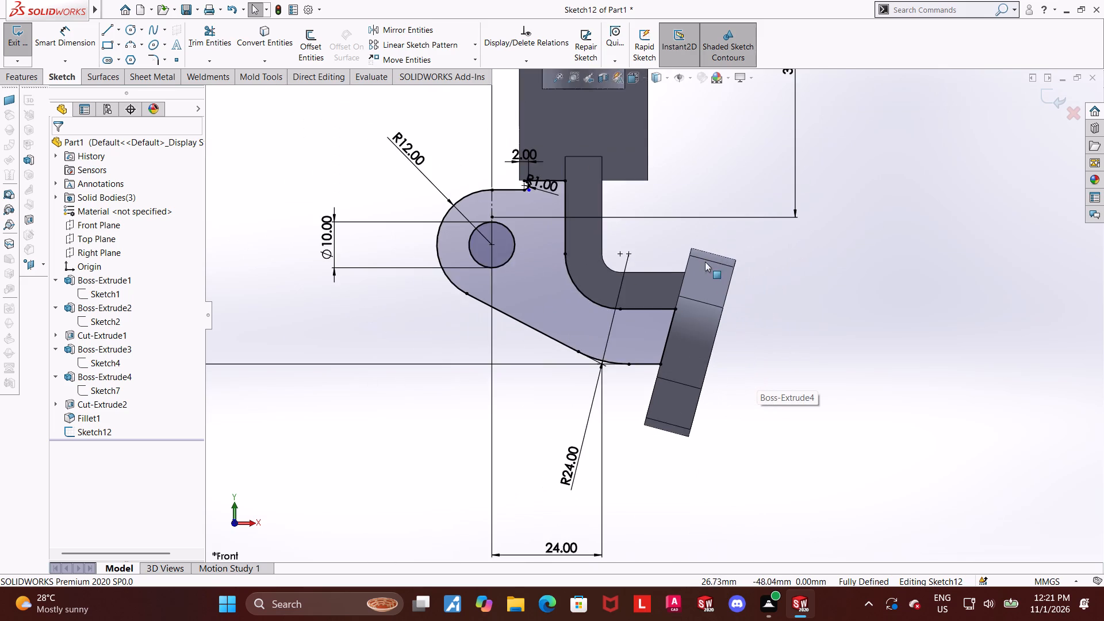
scroll(680, 272, down, 2)
scroll(532, 279, up, 2)
scroll(546, 228, down, 6)
scroll(646, 190, up, 4)
scroll(885, 457, down, 2)
scroll(884, 455, up, 2)
scroll(842, 412, down, 2)
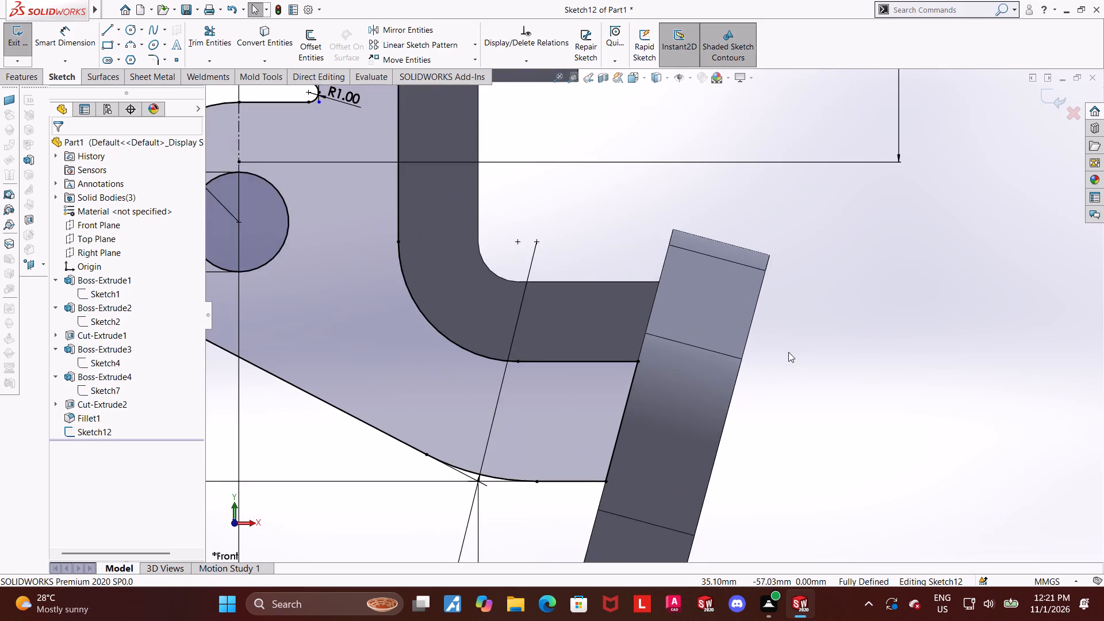
scroll(788, 352, up, 3)
scroll(494, 194, down, 2)
Draw an offset chain inside the arm and plate: 1.5 mm top line, vertical line, R10.5 tangent arc, 13.2 mm horizontal, slanted line, closing bottom line.
click(109, 33)
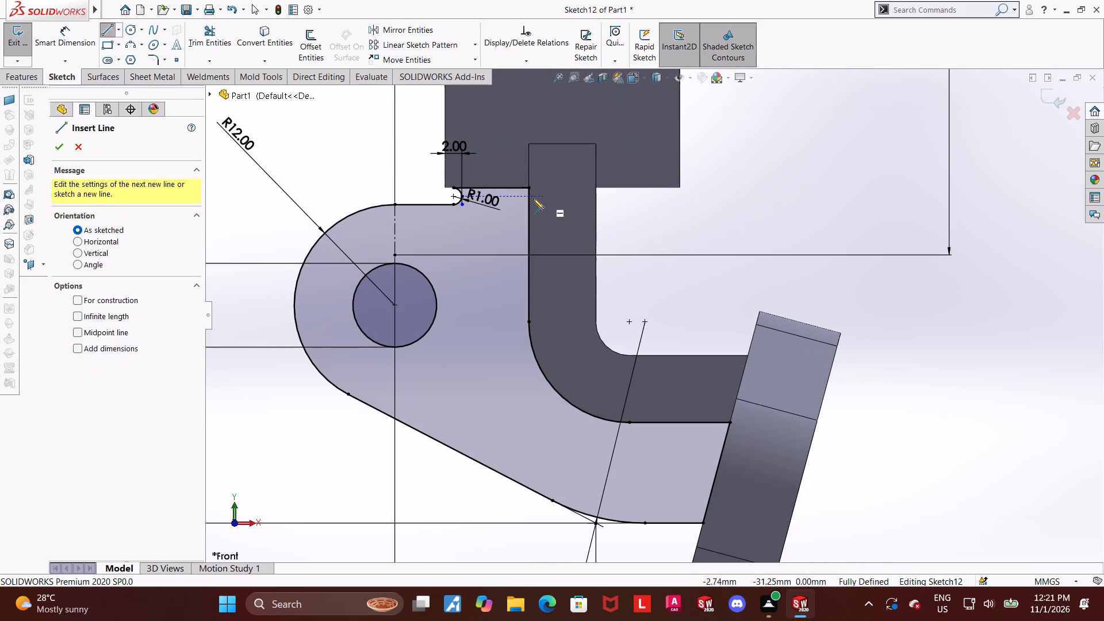
click(528, 186)
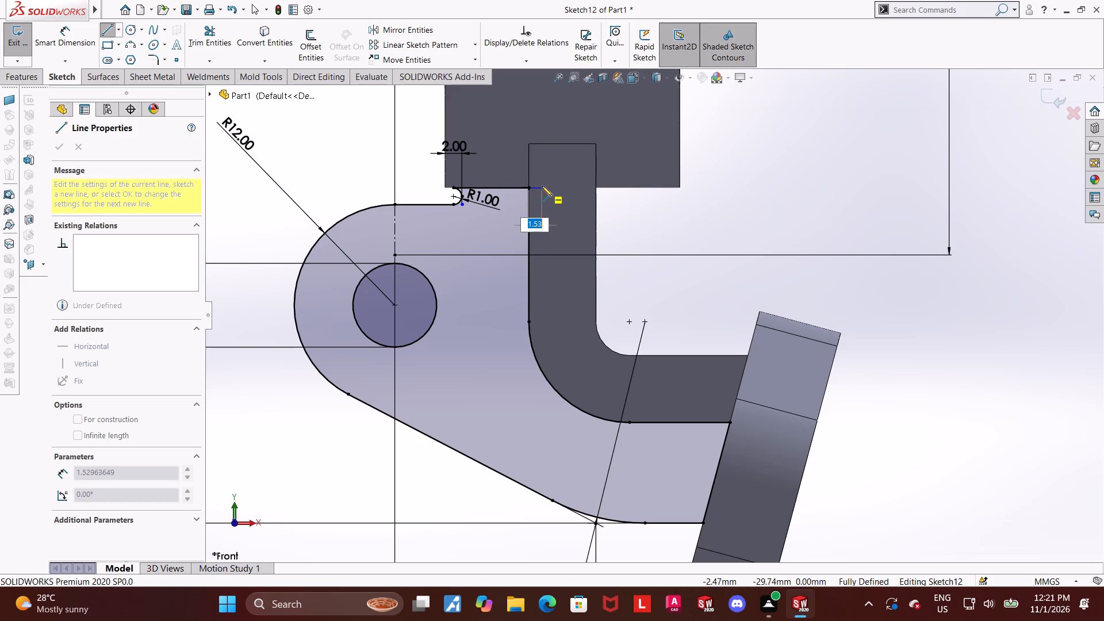
click(542, 186)
click(542, 320)
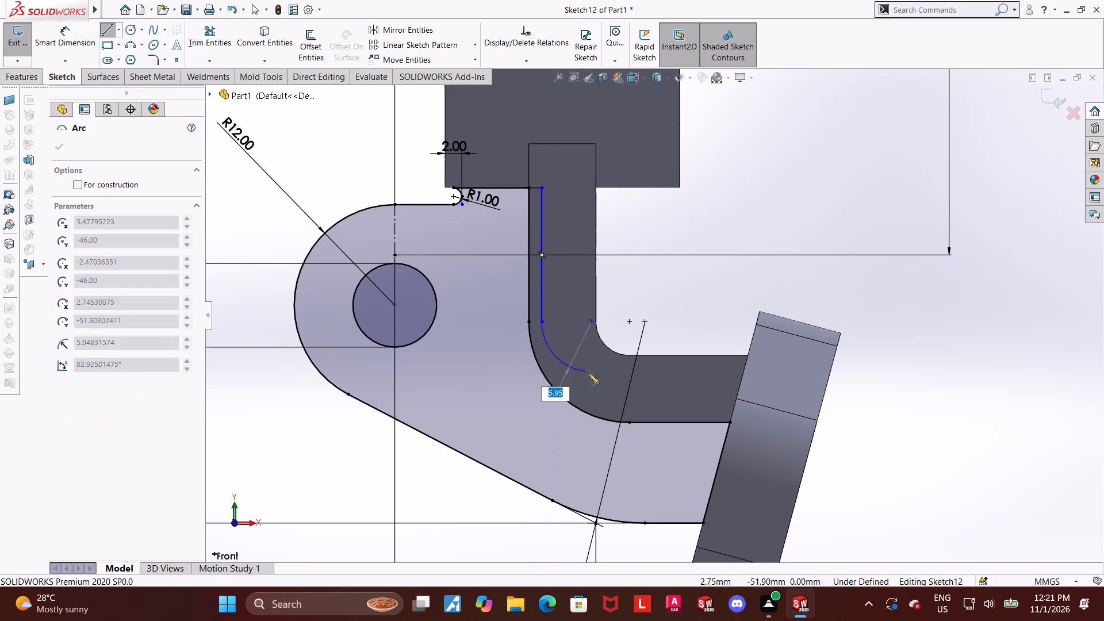
click(629, 410)
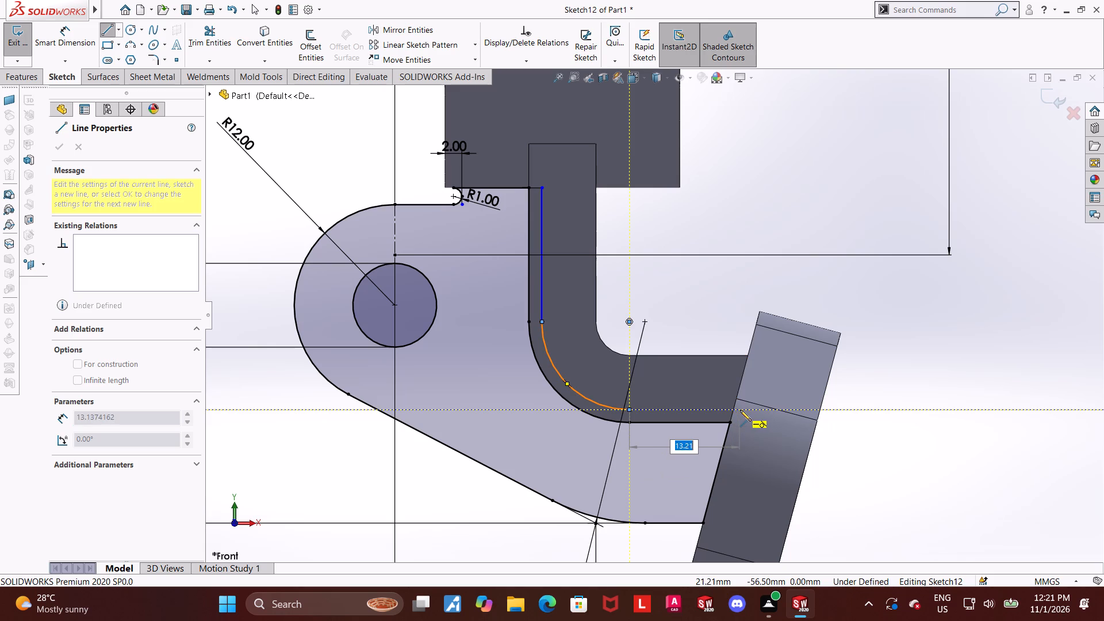
click(740, 410)
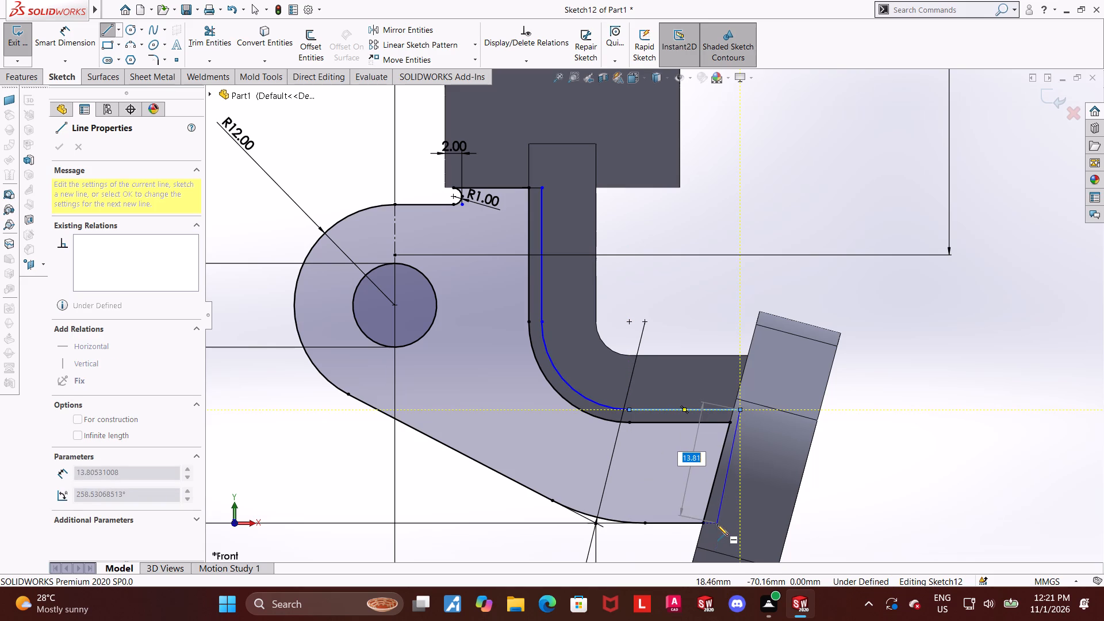
click(717, 524)
click(704, 524)
key(Escape)
key(Escape)
key(Escape)
Make the new slanted line parallel to the profile line on the tilted plate's edge.
scroll(749, 477, down, 2)
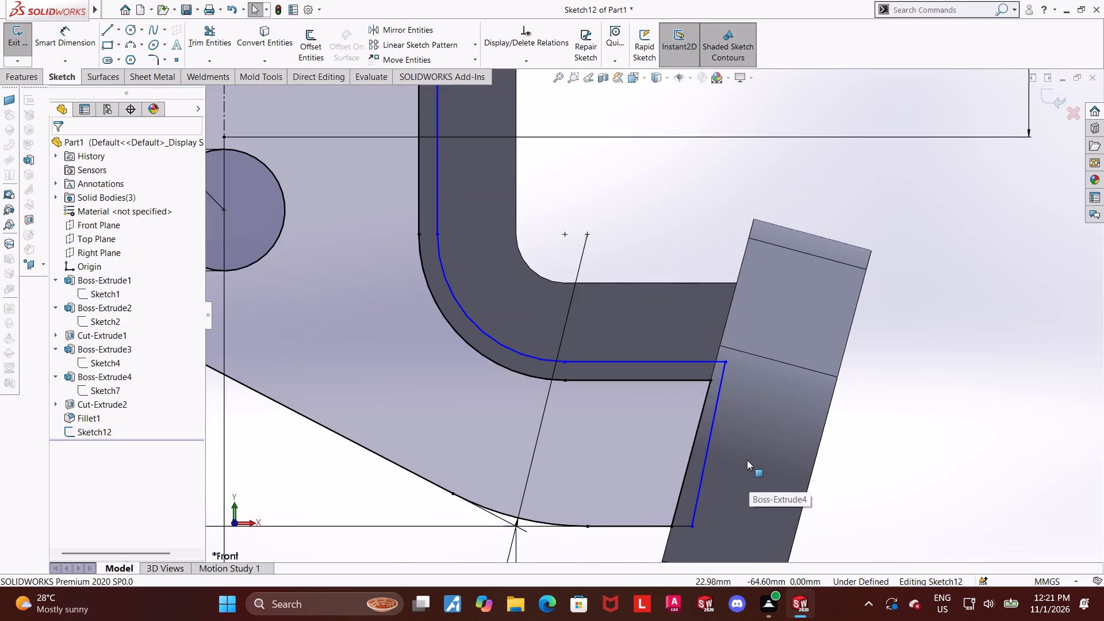
ctrl+click(679, 492)
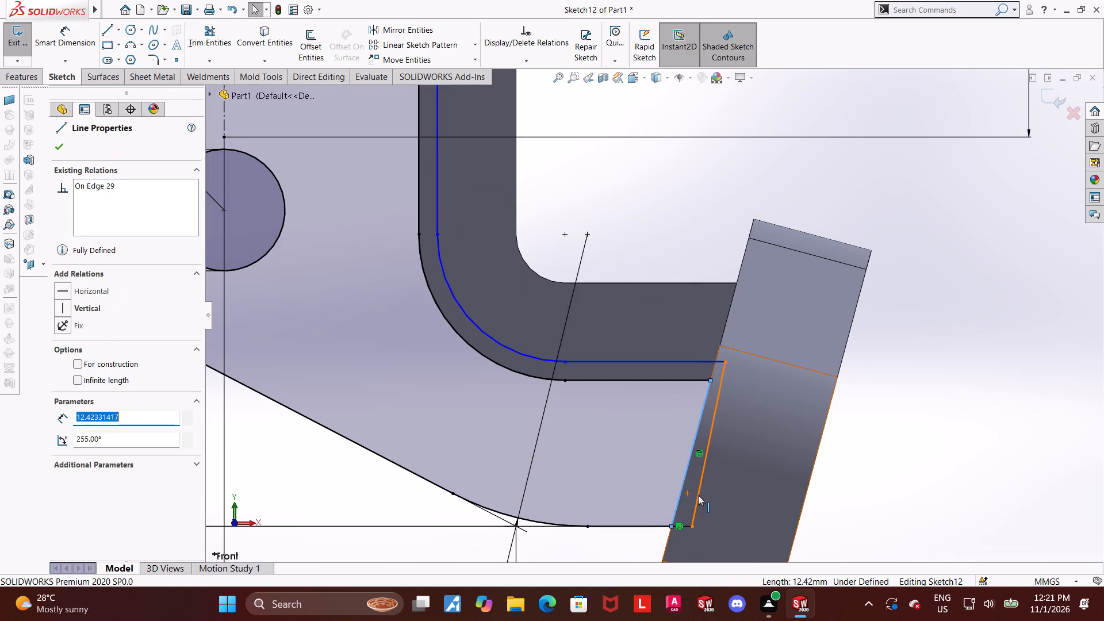
ctrl+click(699, 496)
click(63, 423)
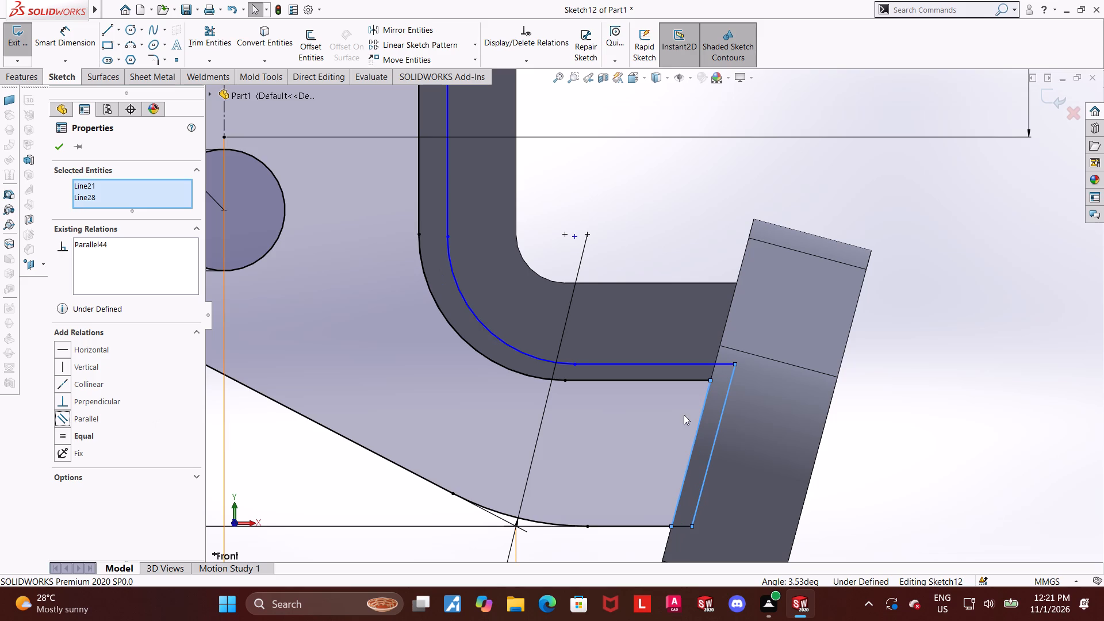
click(872, 435)
Make the new horizontal line parallel to the profile line on the arm's lower edge.
scroll(872, 435, up, 2)
ctrl+click(681, 361)
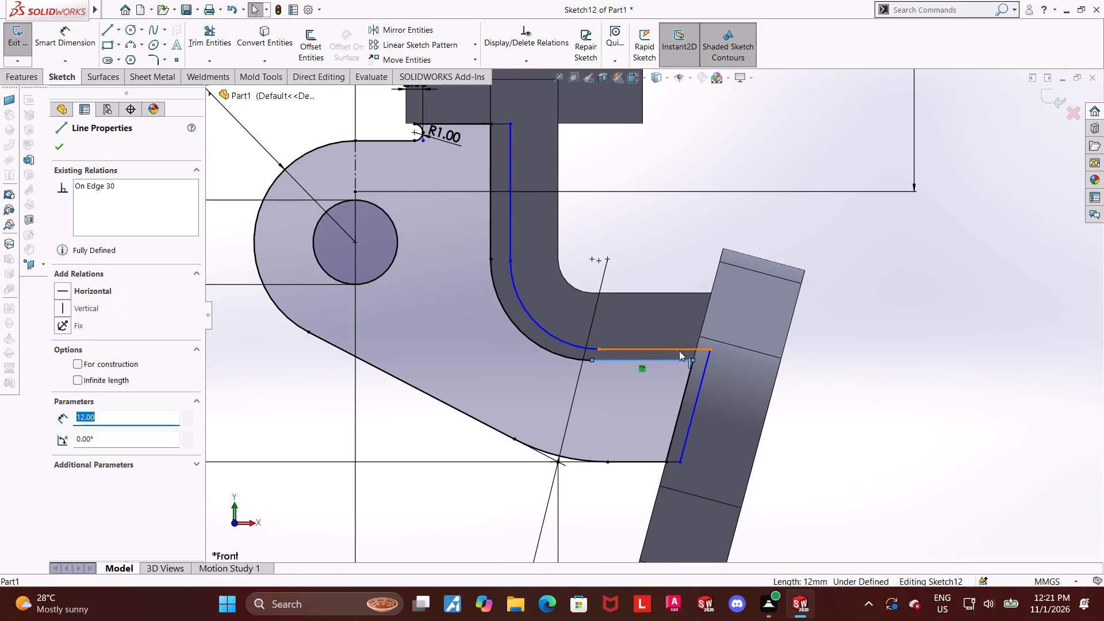
ctrl+click(679, 350)
click(56, 417)
click(889, 424)
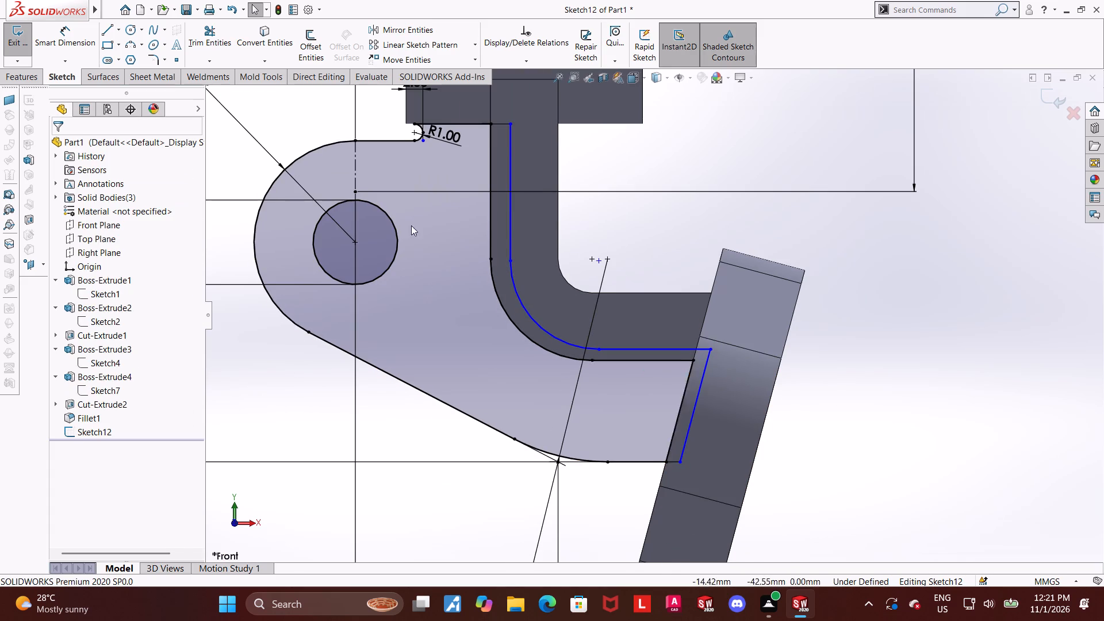
Make the new vertical line parallel to the profile line on the arm's vertical edge.
ctrl+click(493, 227)
ctrl+click(507, 227)
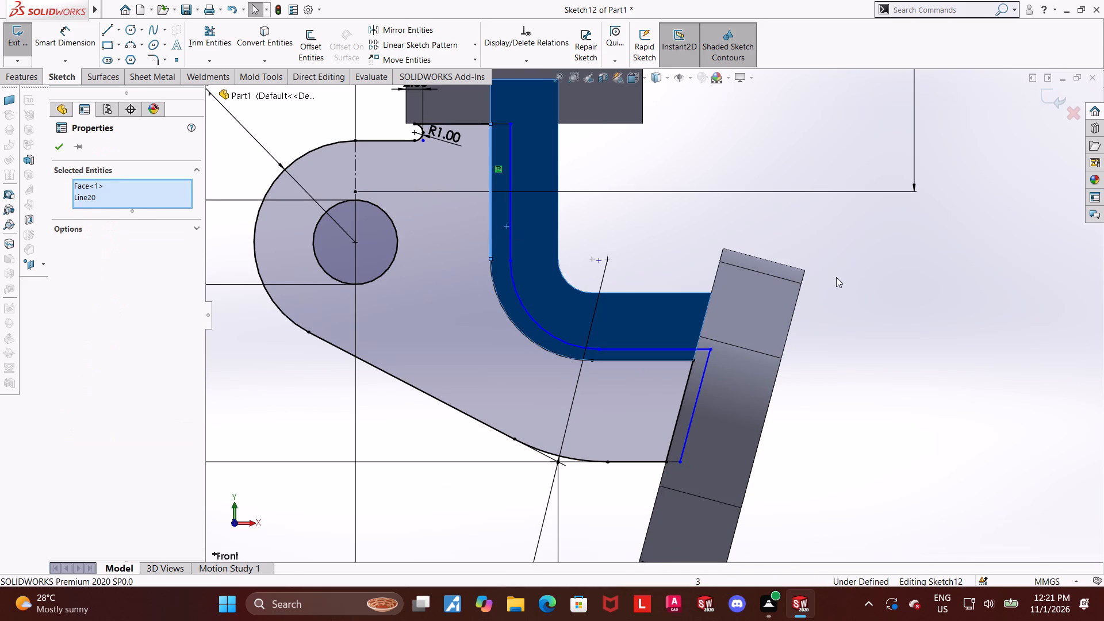
click(870, 282)
ctrl+click(510, 245)
ctrl+click(491, 240)
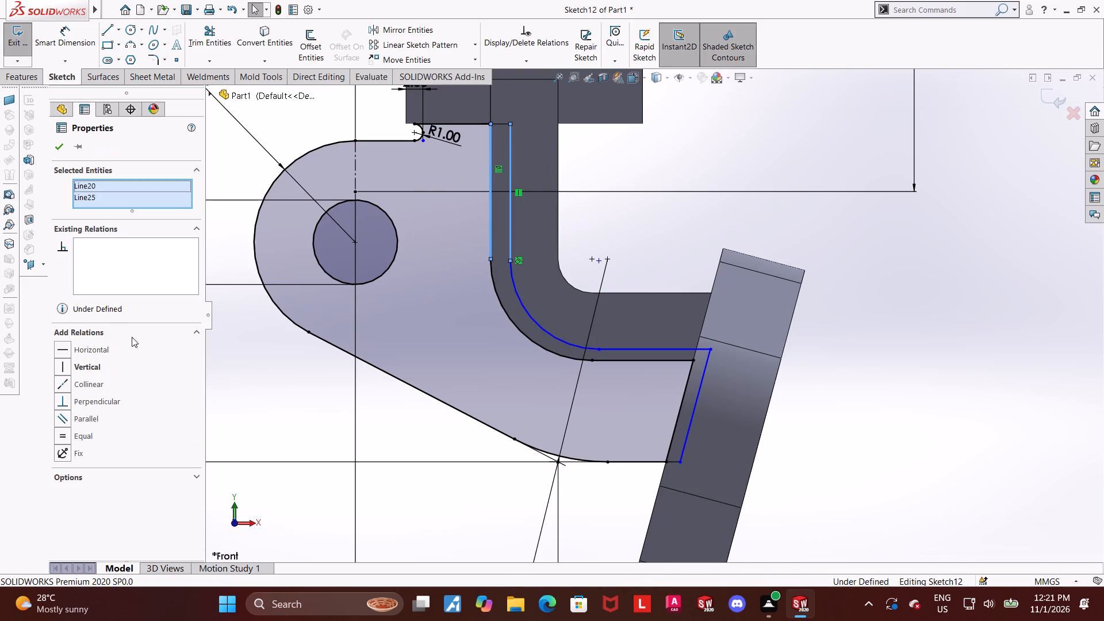
click(64, 421)
click(1102, 424)
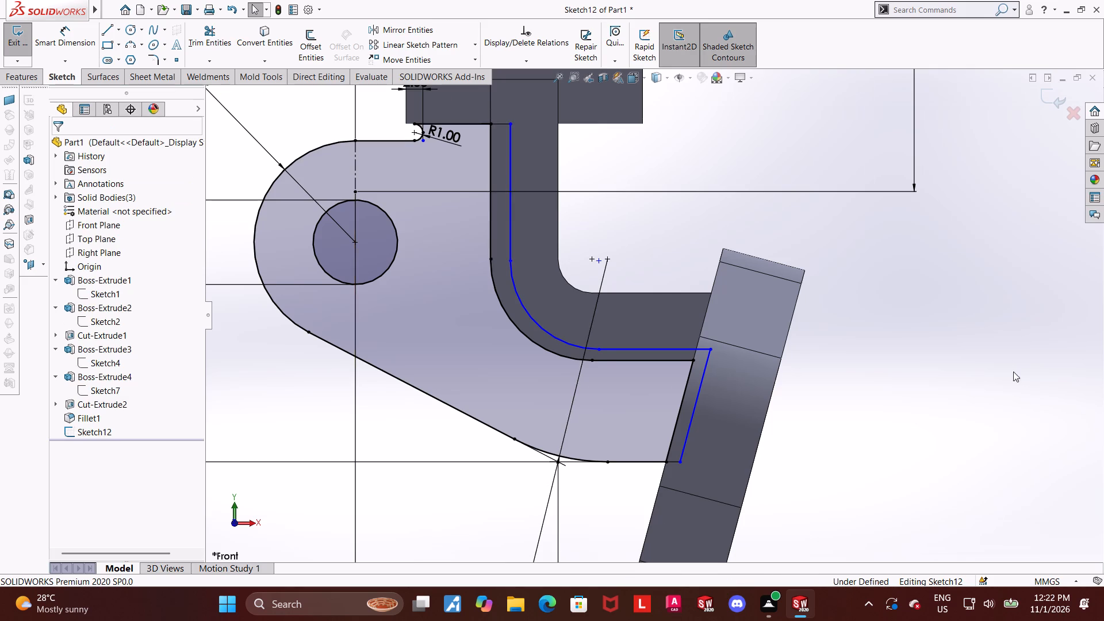
Draw a horizontal line about 2.4 mm long from the arm edge's upper corner to the top of the new vertical line.
scroll(1010, 365, up, 2)
scroll(669, 229, down, 2)
scroll(571, 171, down, 5)
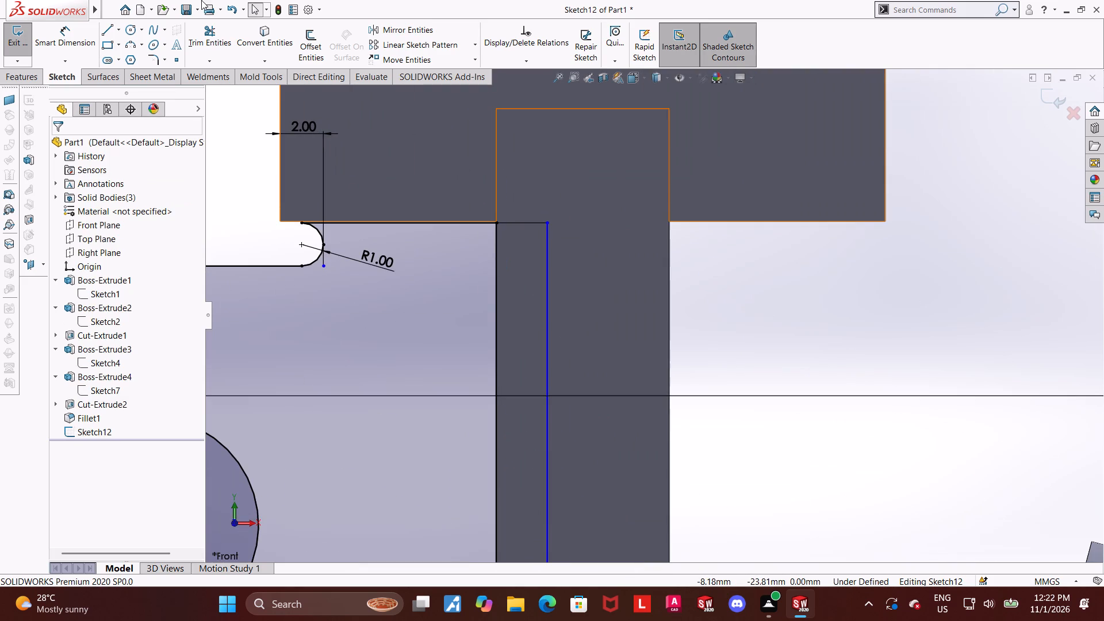
click(116, 28)
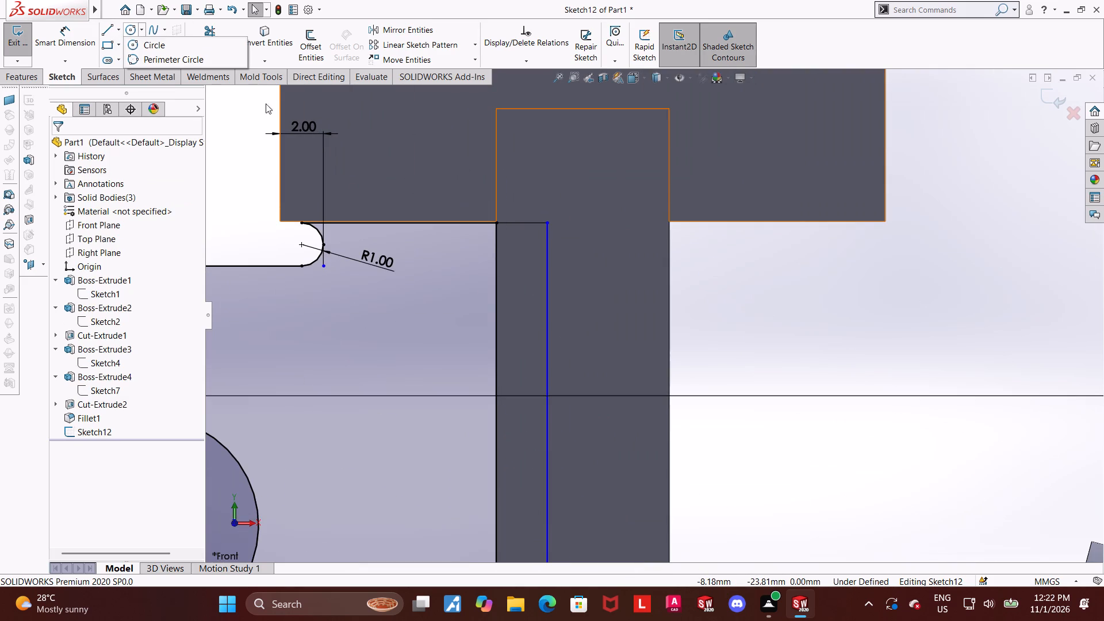
click(100, 28)
click(496, 223)
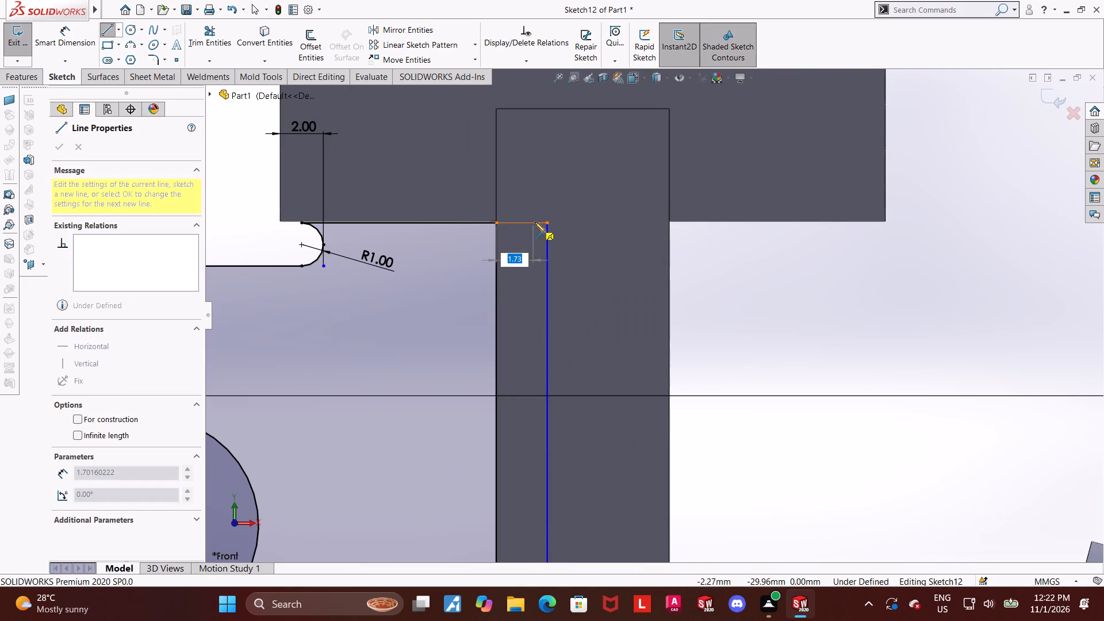
click(546, 223)
key(Escape)
key(Escape)
key(Escape)
Trim away the original profile lines and arc along the arm's edge and the tilted plate's edge.
click(214, 40)
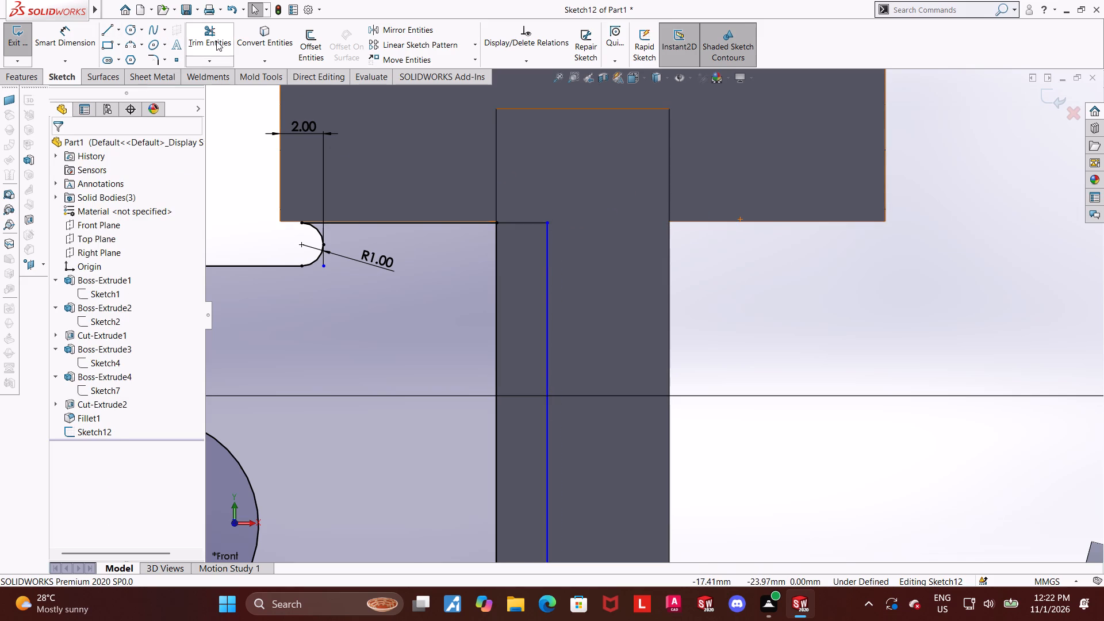
scroll(504, 175, up, 4)
drag(591, 351, 575, 353)
scroll(580, 398, up, 3)
scroll(616, 440, down, 4)
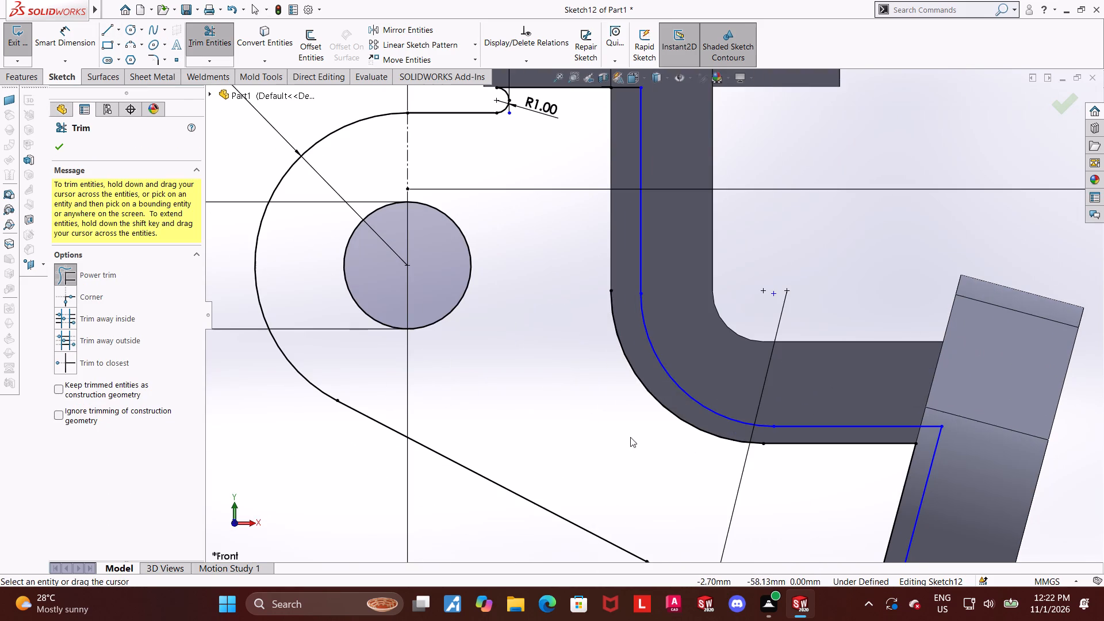
drag(660, 385, 645, 407)
drag(793, 435, 792, 459)
scroll(907, 477, up, 3)
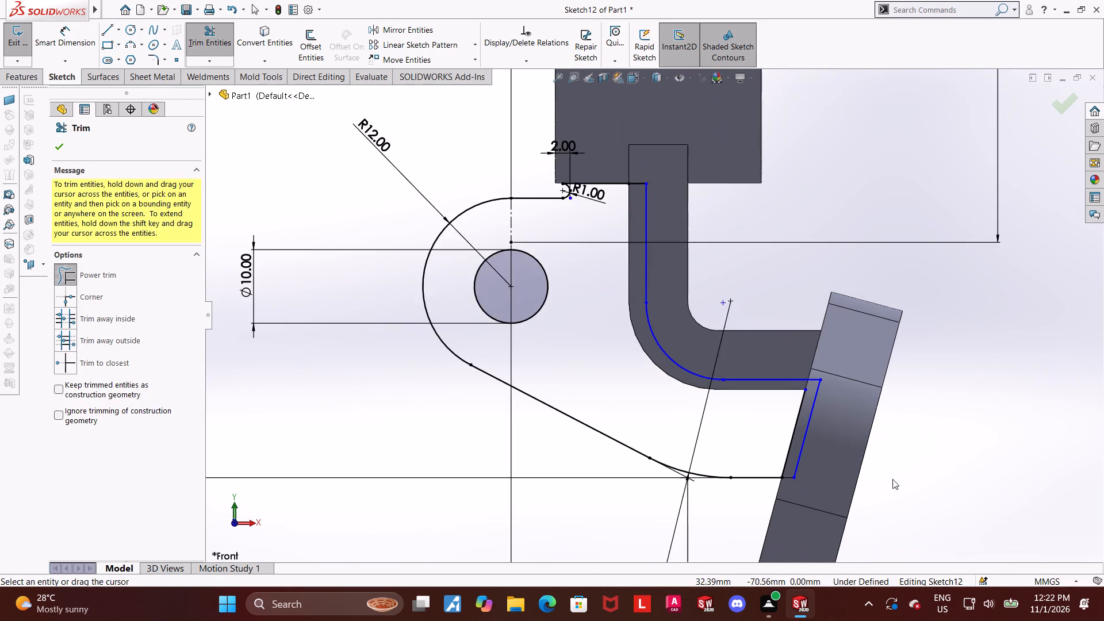
scroll(870, 463, down, 3)
drag(711, 375, 683, 371)
scroll(706, 385, up, 6)
key(Escape)
Dimension the profile's vertical line 1 mm inside the arm's outer vertical edge.
scroll(630, 195, down, 2)
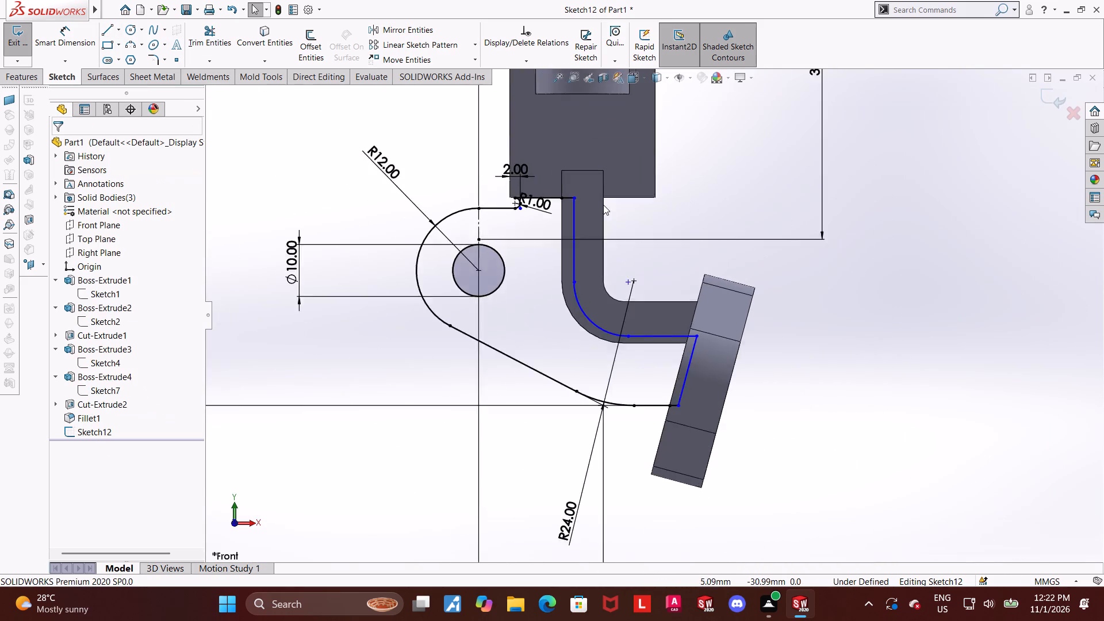
scroll(603, 205, down, 4)
double_click(58, 34)
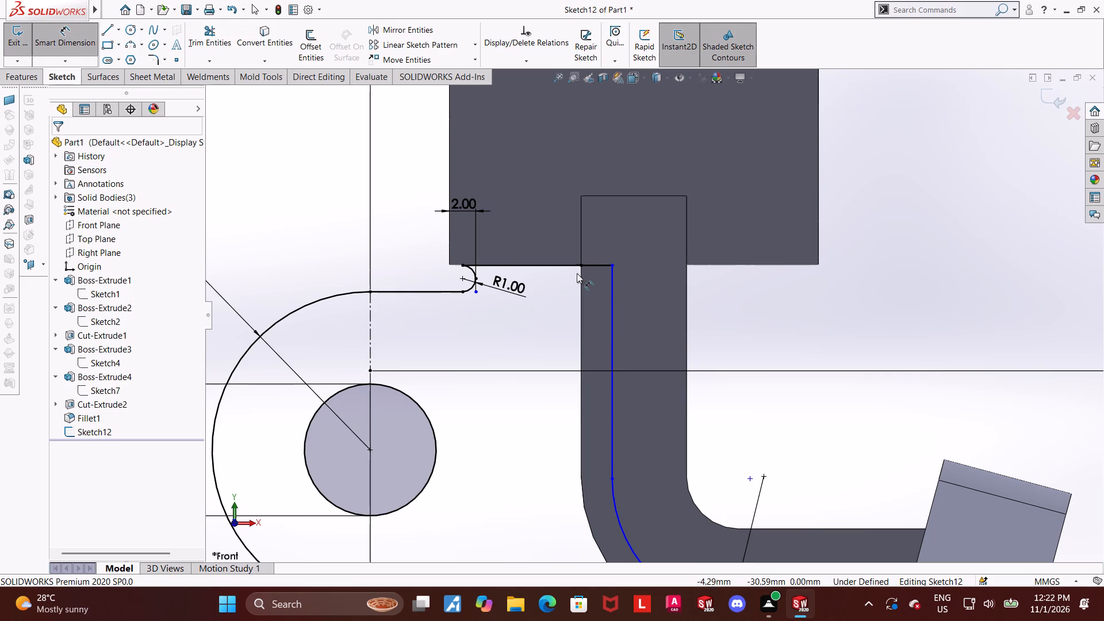
click(576, 265)
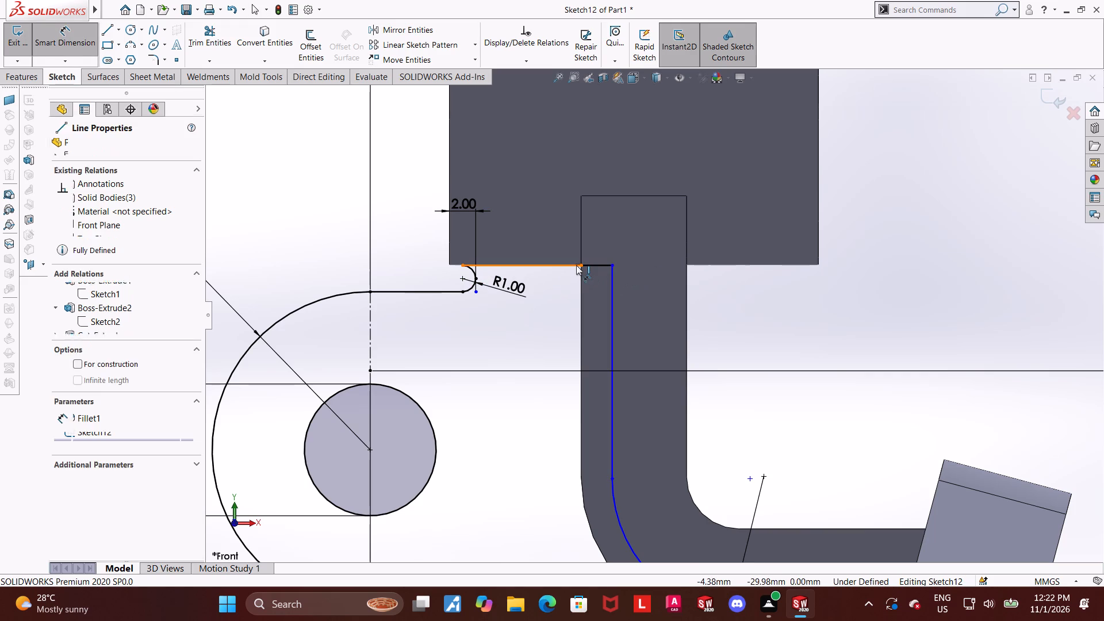
key(Escape)
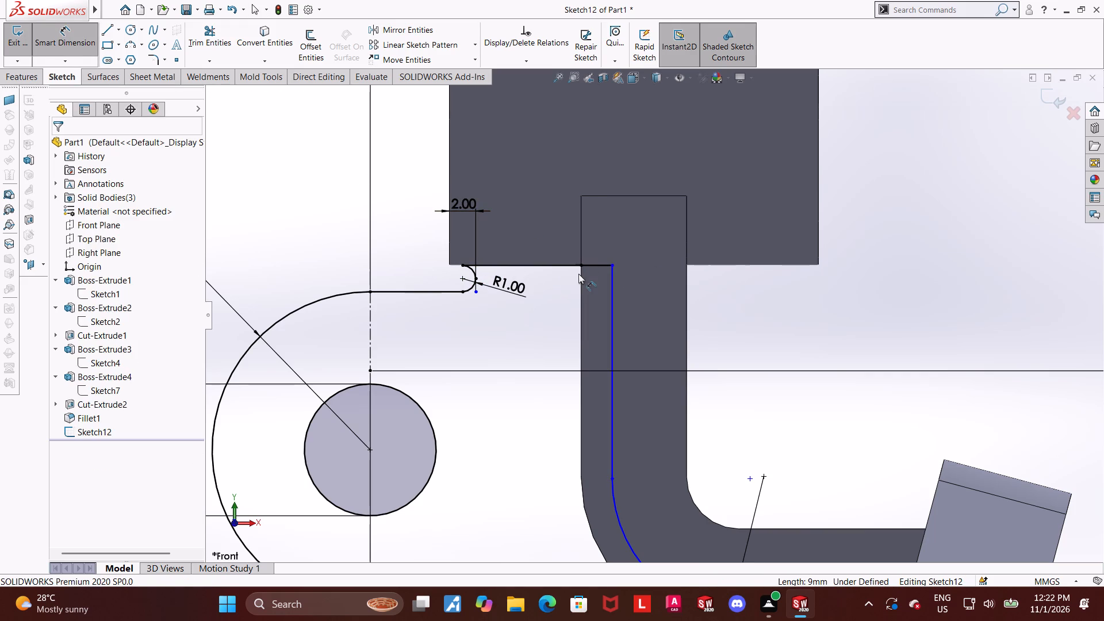
click(579, 267)
click(613, 279)
click(607, 230)
key(1)
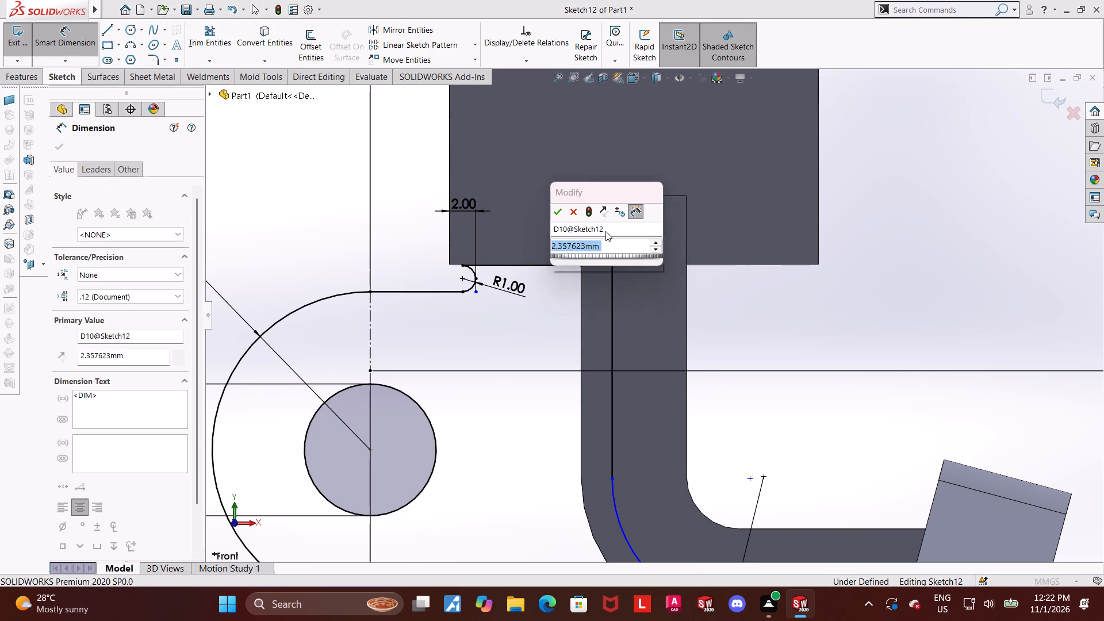
key(Return)
key(Escape)
Dimension the profile's sloped end line 1 mm inside the tilted plate's inner edge.
scroll(858, 172, up, 5)
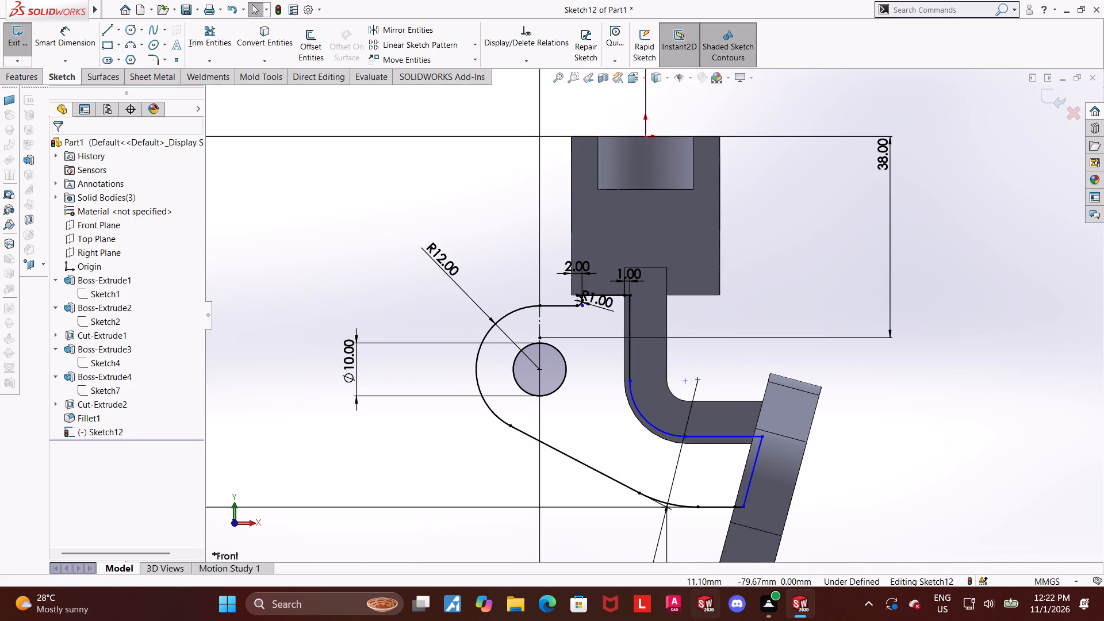
click(884, 444)
scroll(884, 446, down, 2)
click(60, 44)
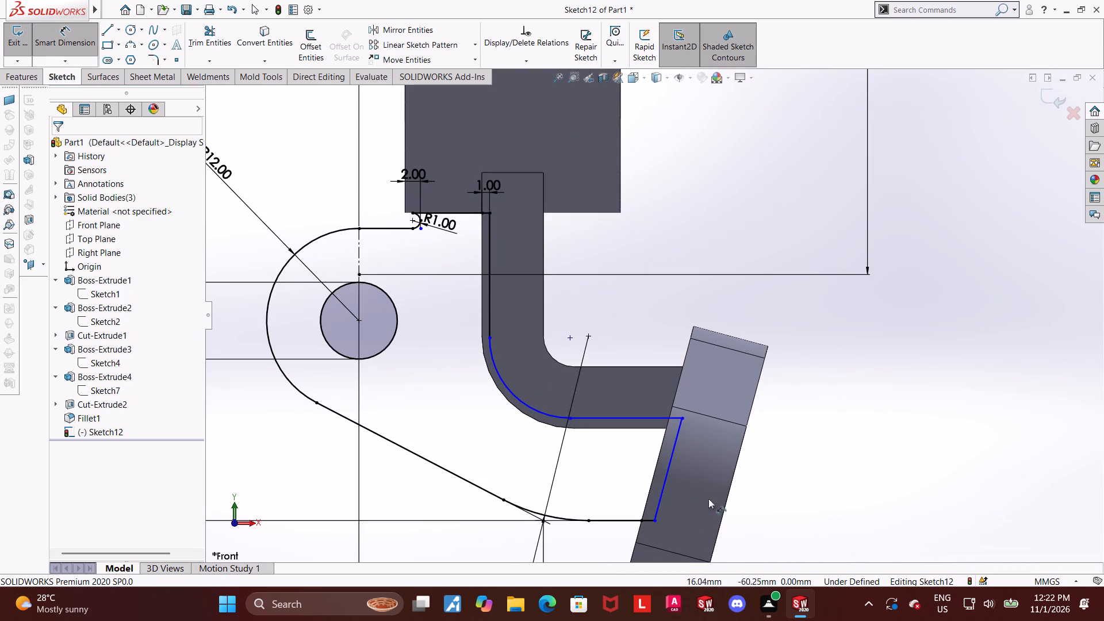
click(641, 522)
click(652, 523)
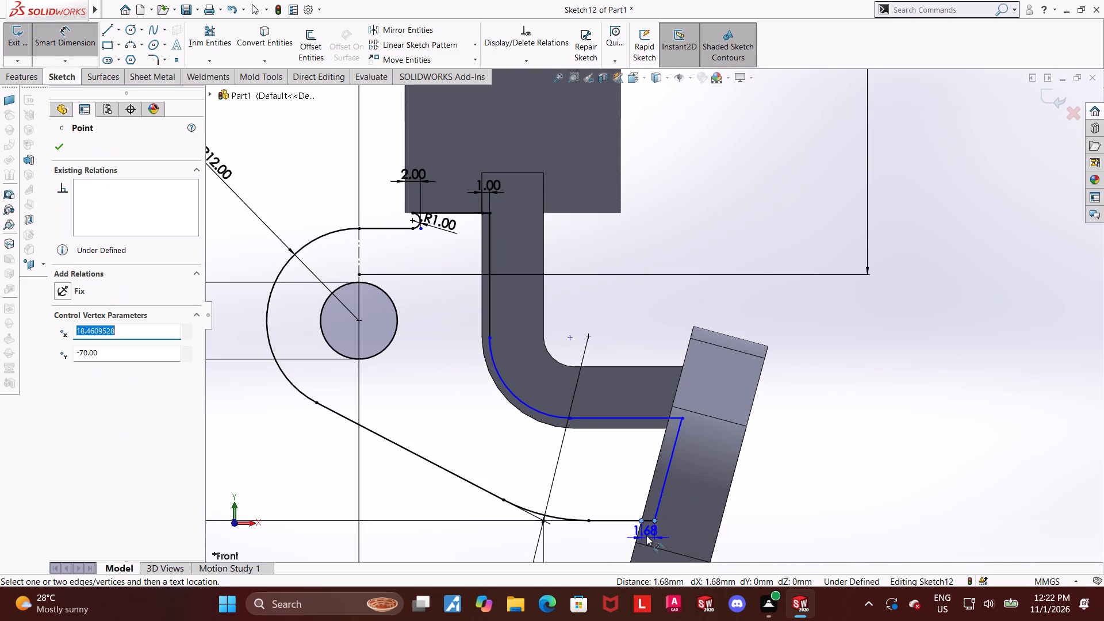
key(Escape)
click(667, 435)
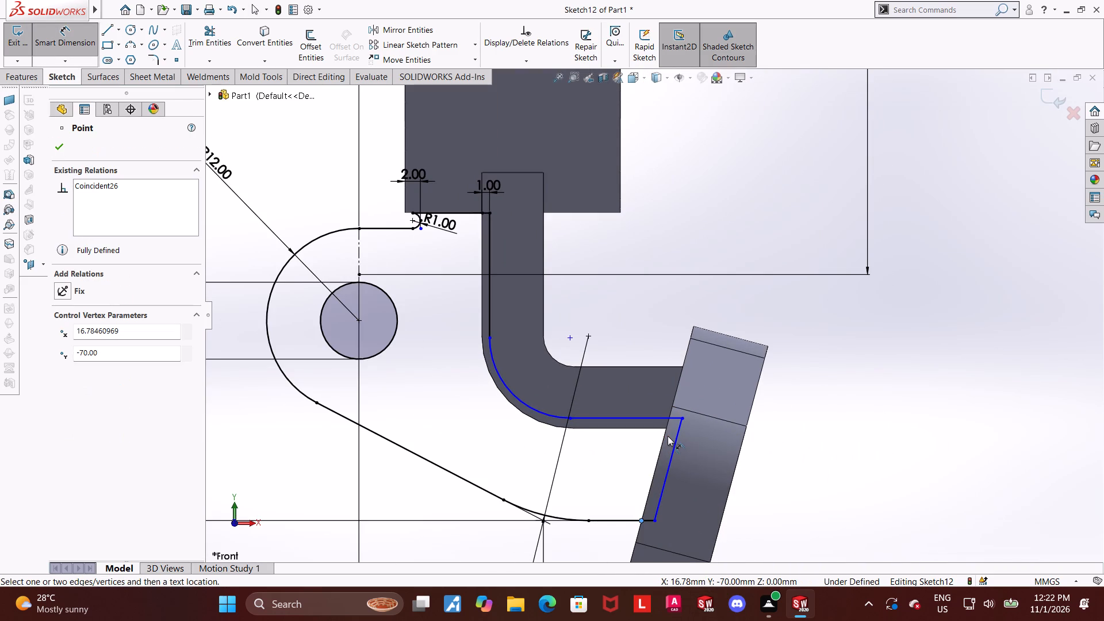
click(664, 436)
click(674, 446)
click(691, 397)
key(1)
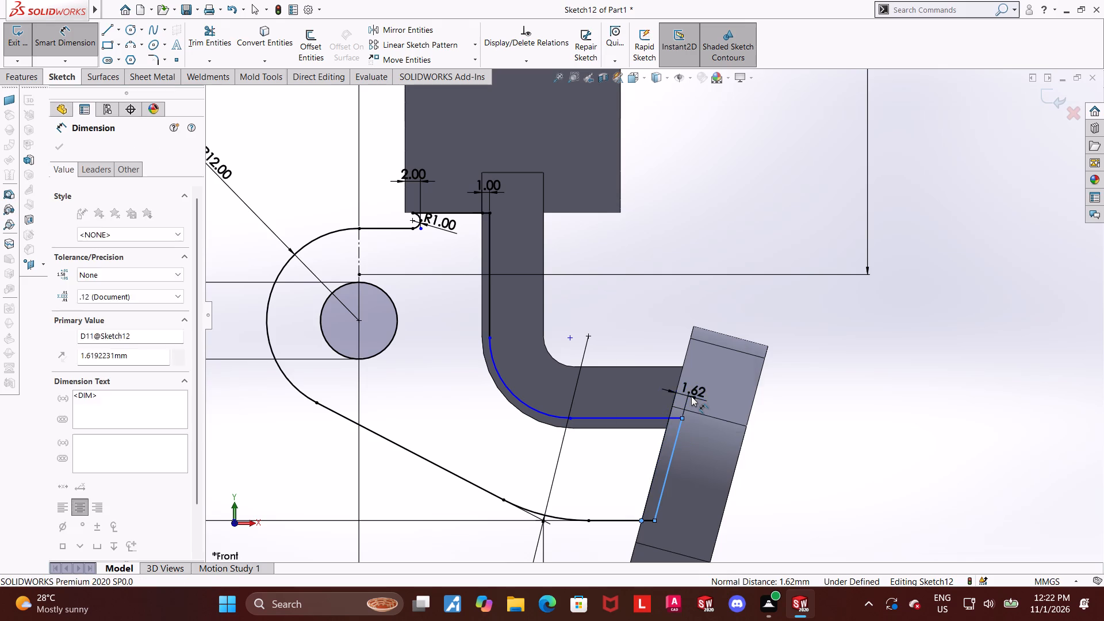
key(Return)
key(Escape)
click(849, 458)
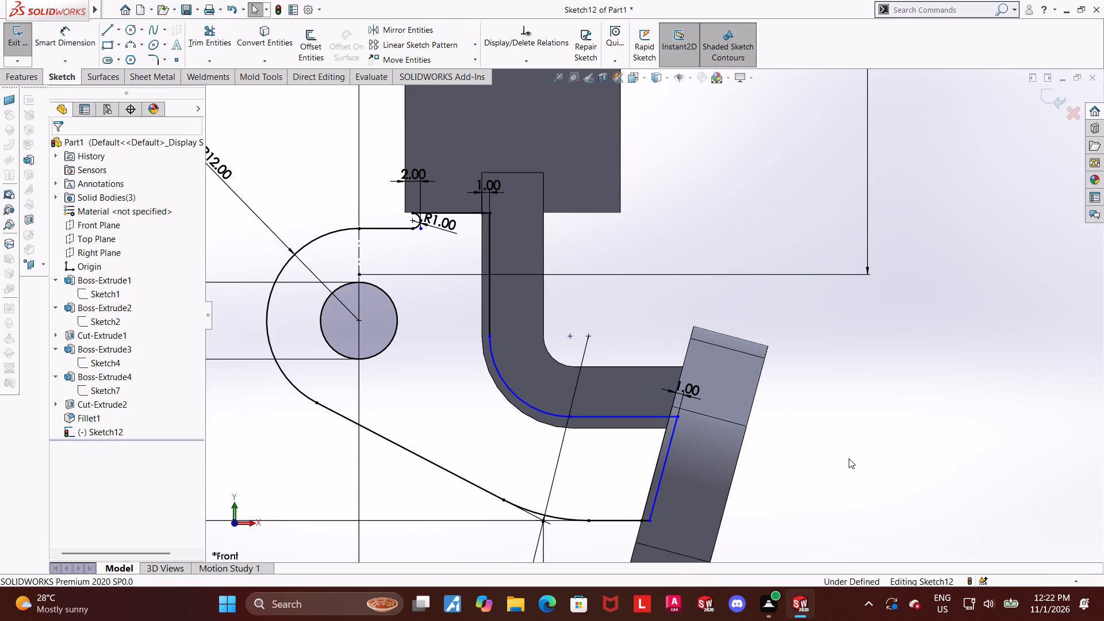
Dimension the profile's horizontal line 1 mm above the arm's lower edge.
scroll(833, 485, up, 3)
scroll(673, 369, down, 2)
scroll(618, 377, down, 3)
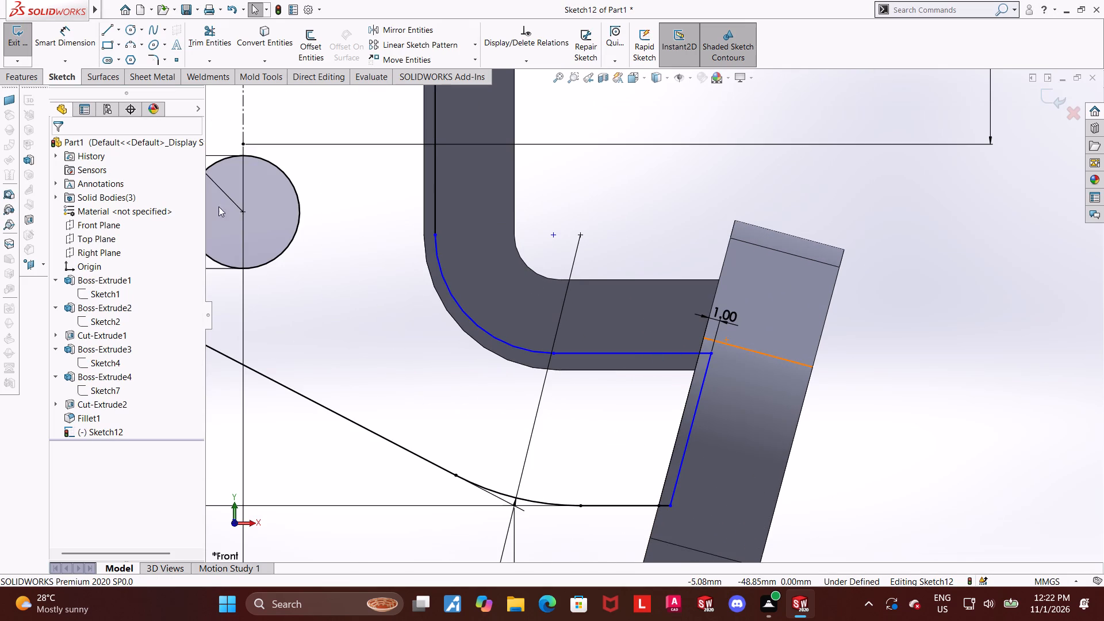
click(90, 36)
click(678, 356)
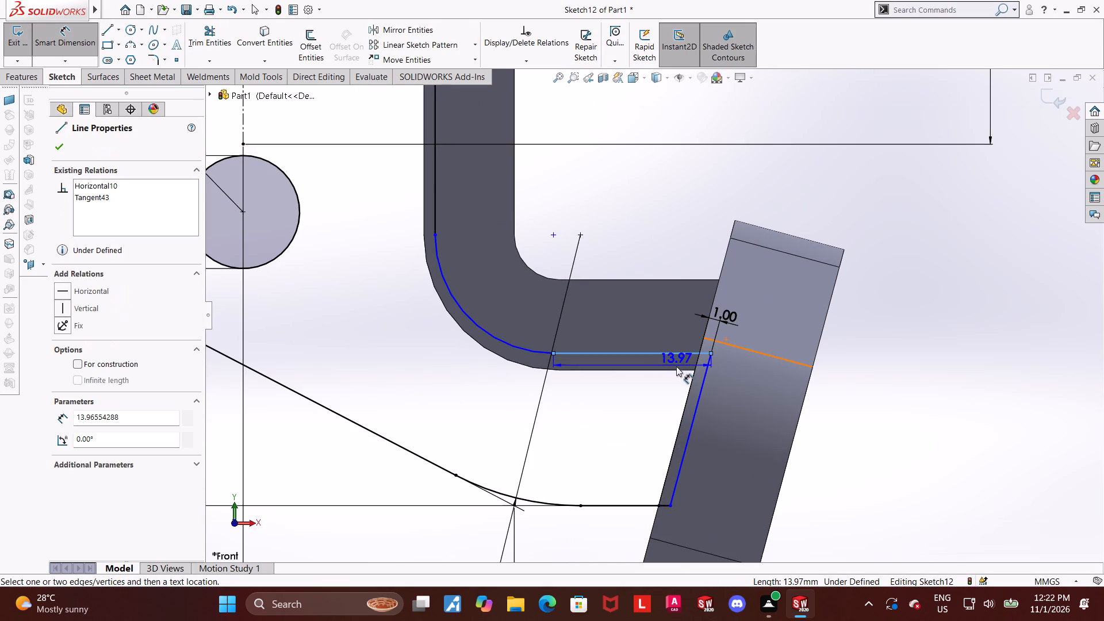
click(676, 369)
click(751, 368)
key(1)
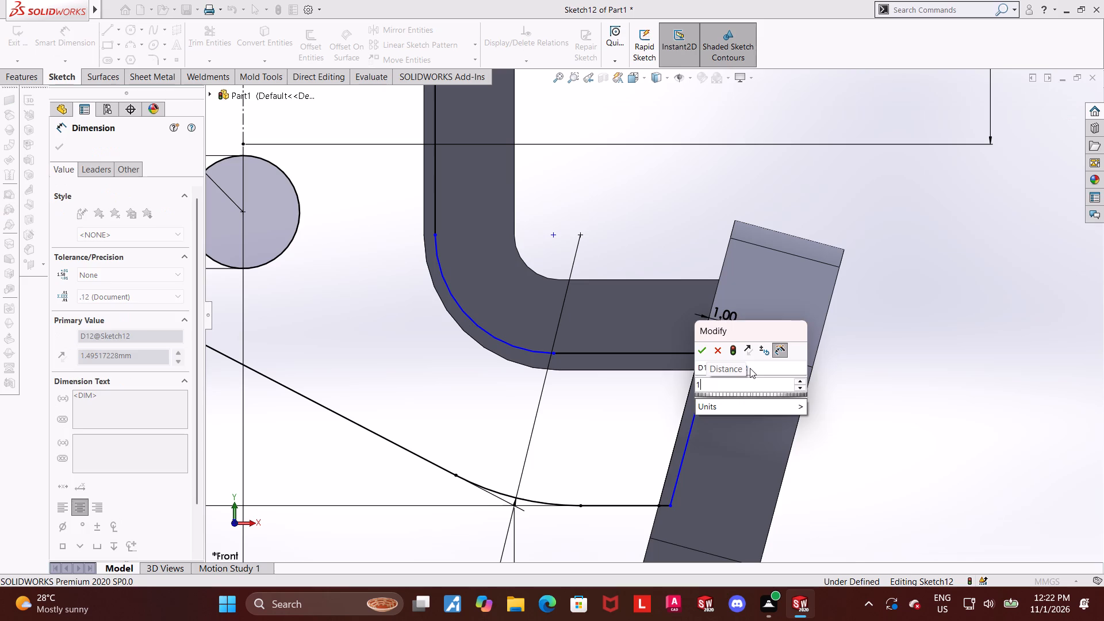
key(Return)
key(Escape)
click(906, 398)
Dimension the centre distance between the profile's bend arc and the arm's outer bend edge as 1 mm.
scroll(373, 296, down, 1)
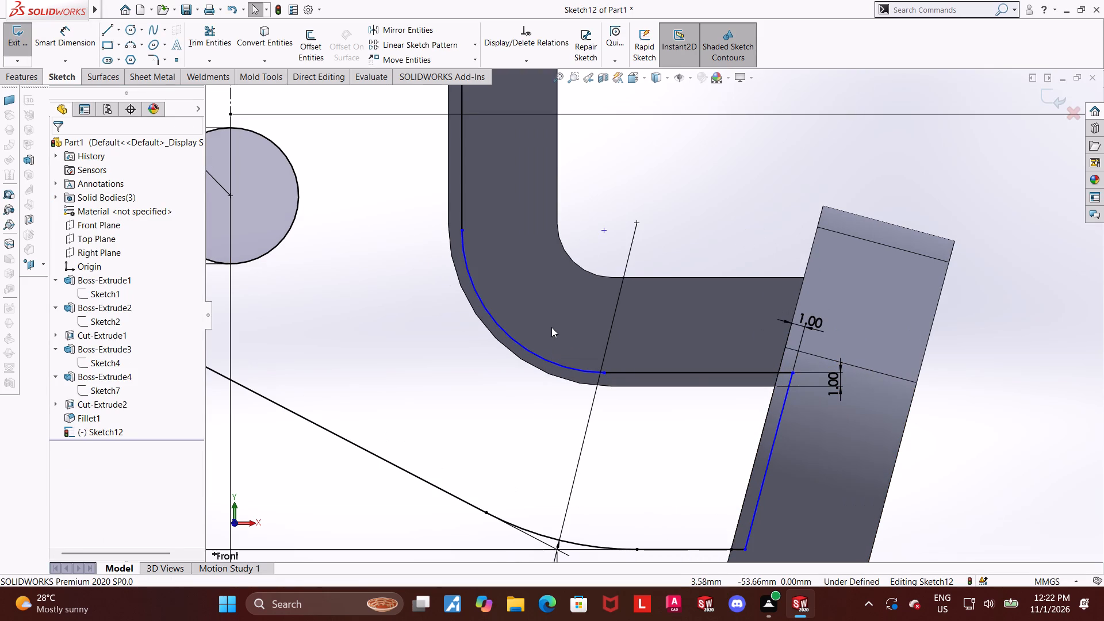
click(76, 51)
click(477, 294)
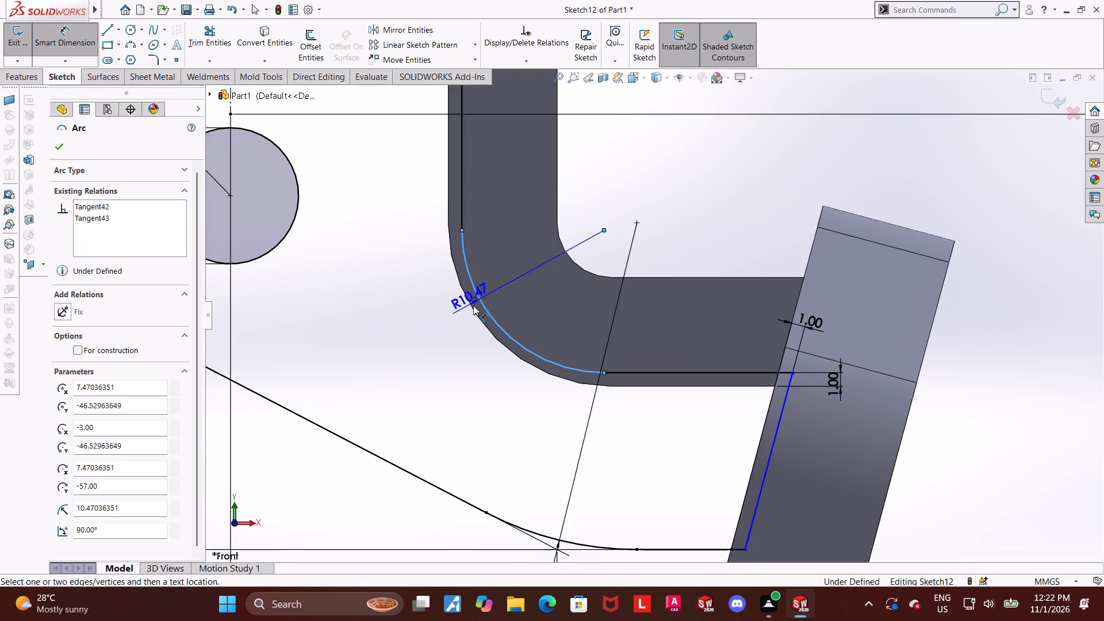
click(473, 310)
click(499, 282)
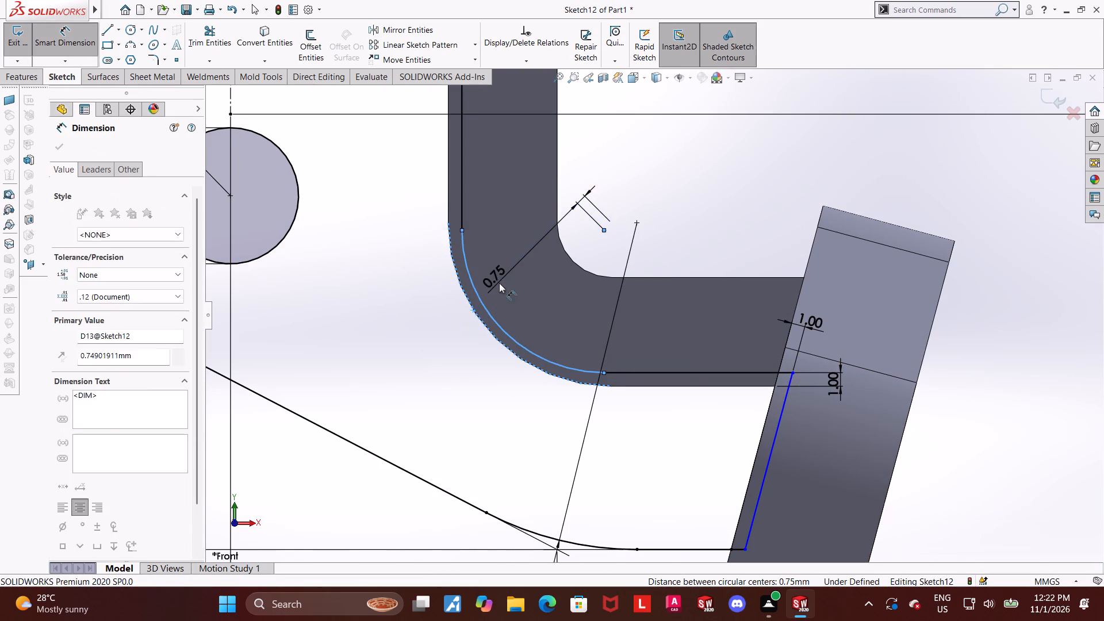
key(1)
key(Return)
key(Escape)
scroll(647, 285, up, 5)
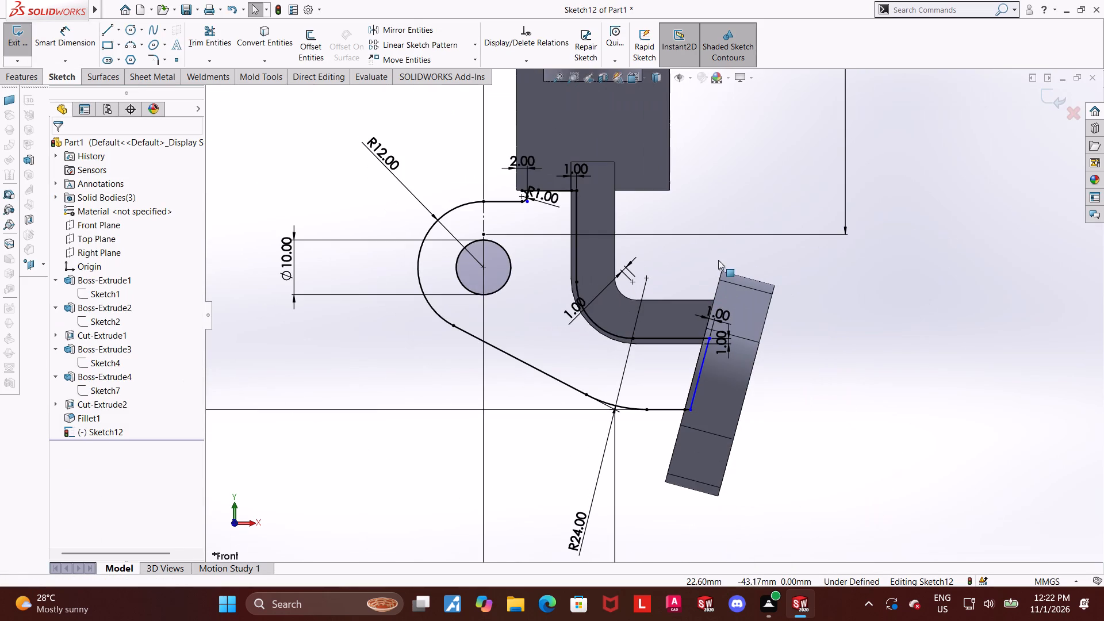
click(819, 291)
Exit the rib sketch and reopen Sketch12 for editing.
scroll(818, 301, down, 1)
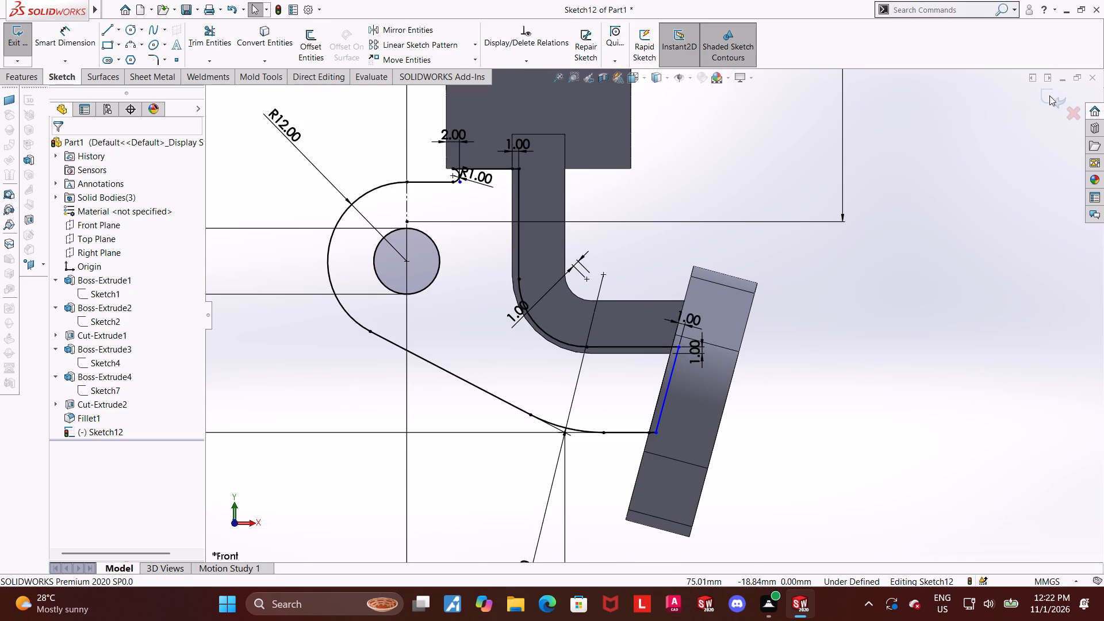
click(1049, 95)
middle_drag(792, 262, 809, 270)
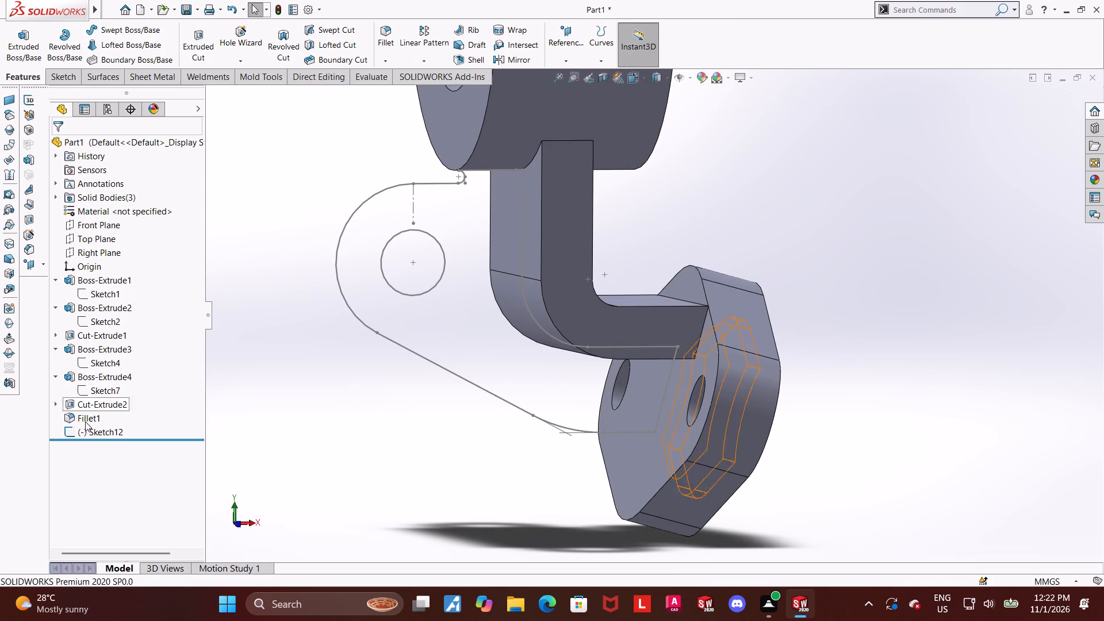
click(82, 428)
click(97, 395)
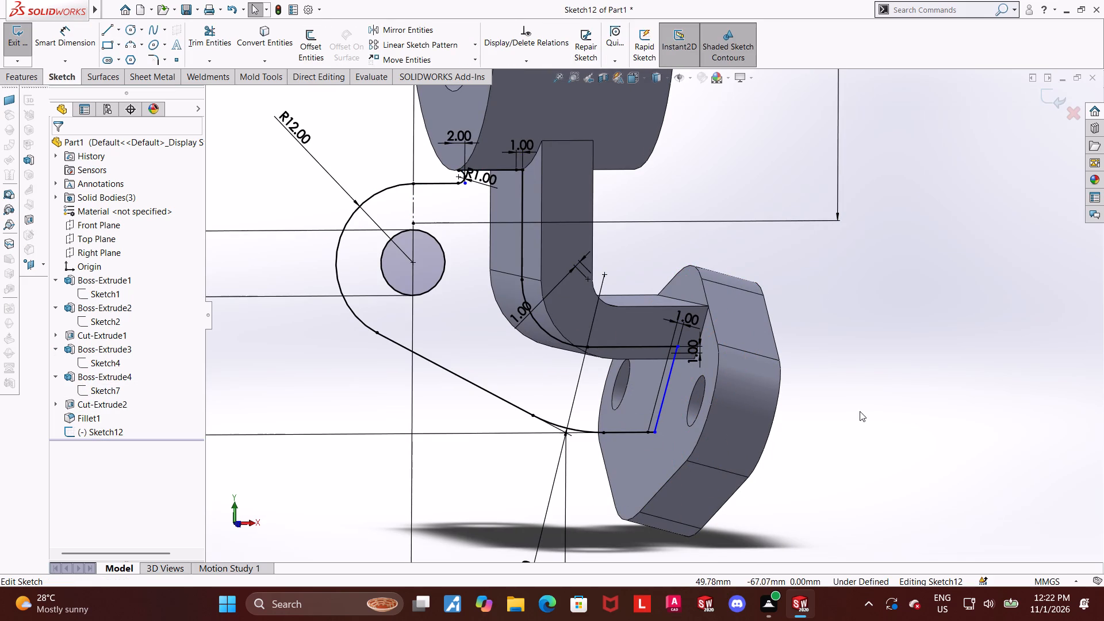
Make the profile's sloped end line parallel to the tilted plate's inner edge and exit the sketch.
middle_drag(834, 392, 821, 384)
click(81, 432)
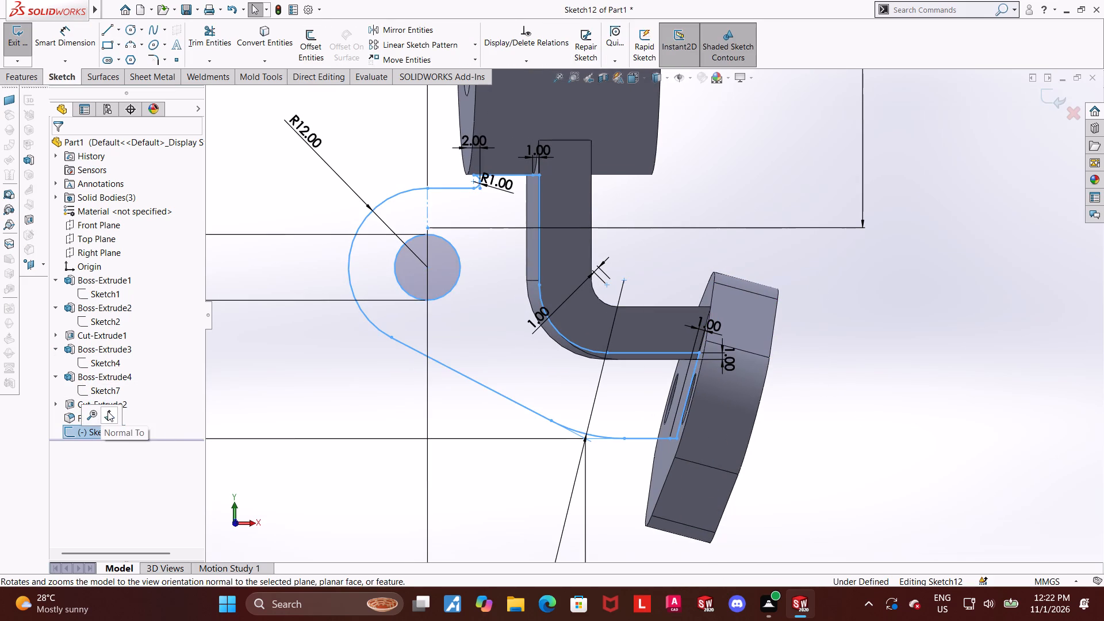
click(108, 411)
click(1028, 419)
scroll(737, 347, down, 4)
scroll(913, 369, down, 2)
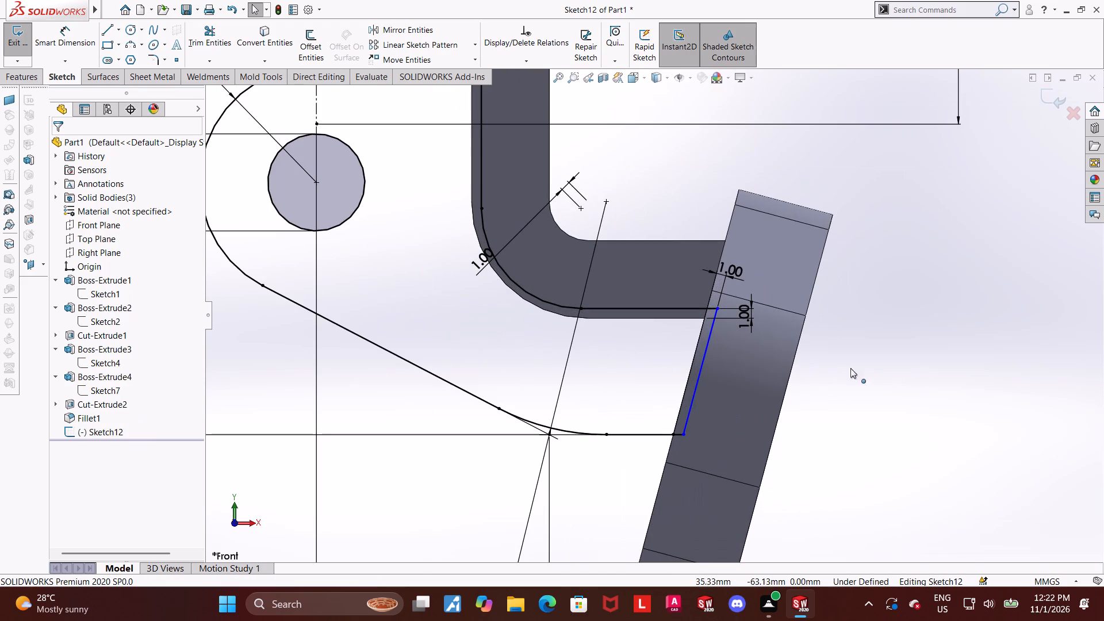
scroll(796, 442, down, 2)
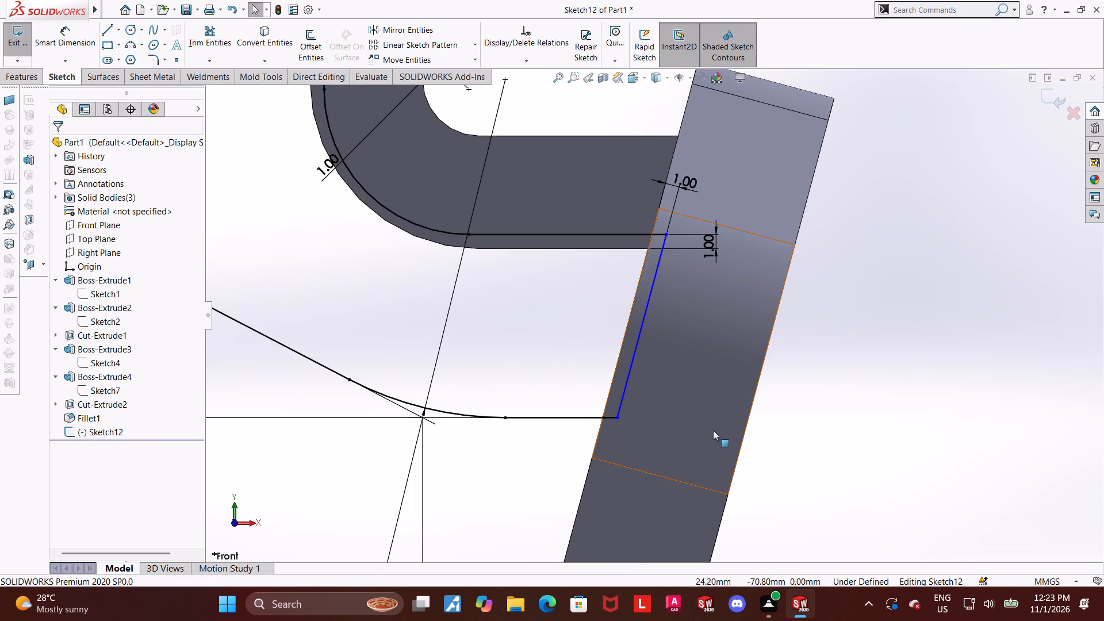
ctrl+click(626, 323)
click(815, 362)
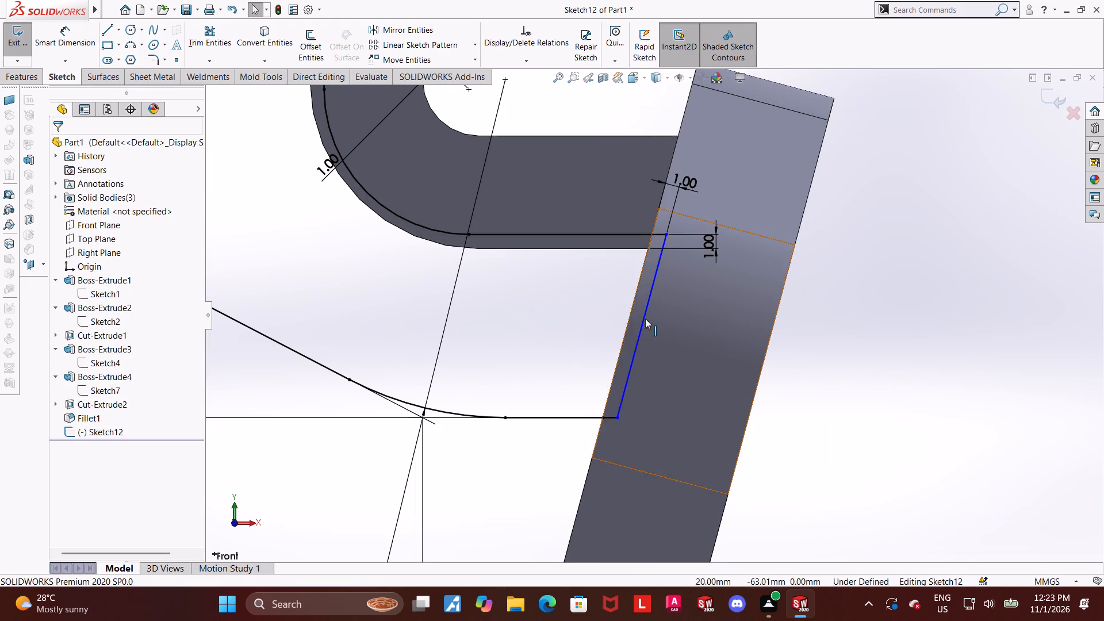
click(630, 315)
ctrl+click(641, 327)
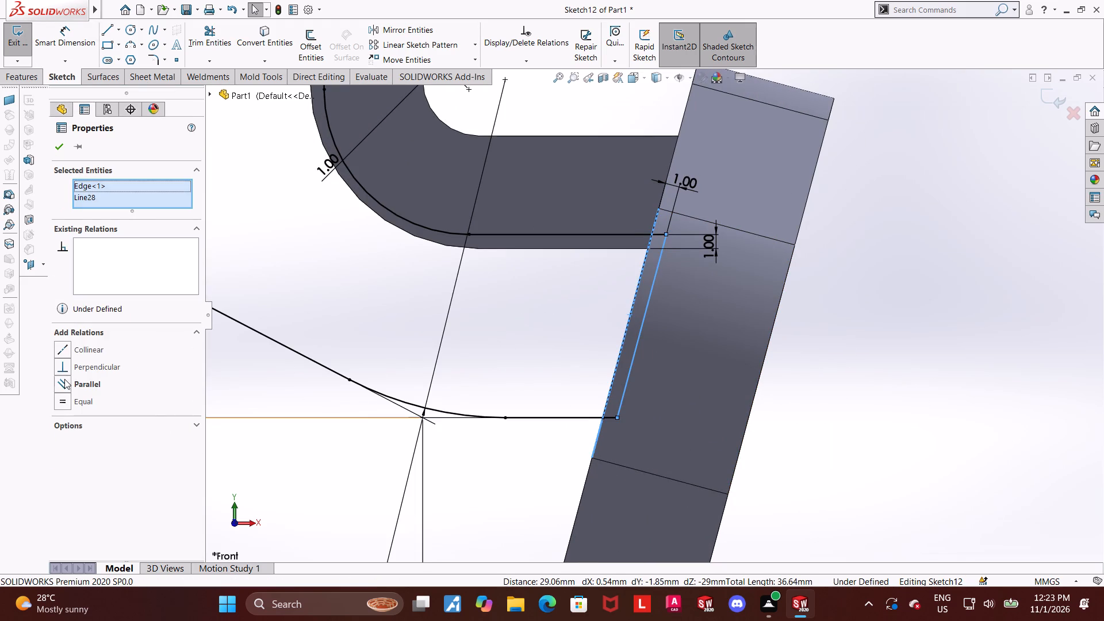
click(64, 379)
click(933, 381)
scroll(873, 374, up, 4)
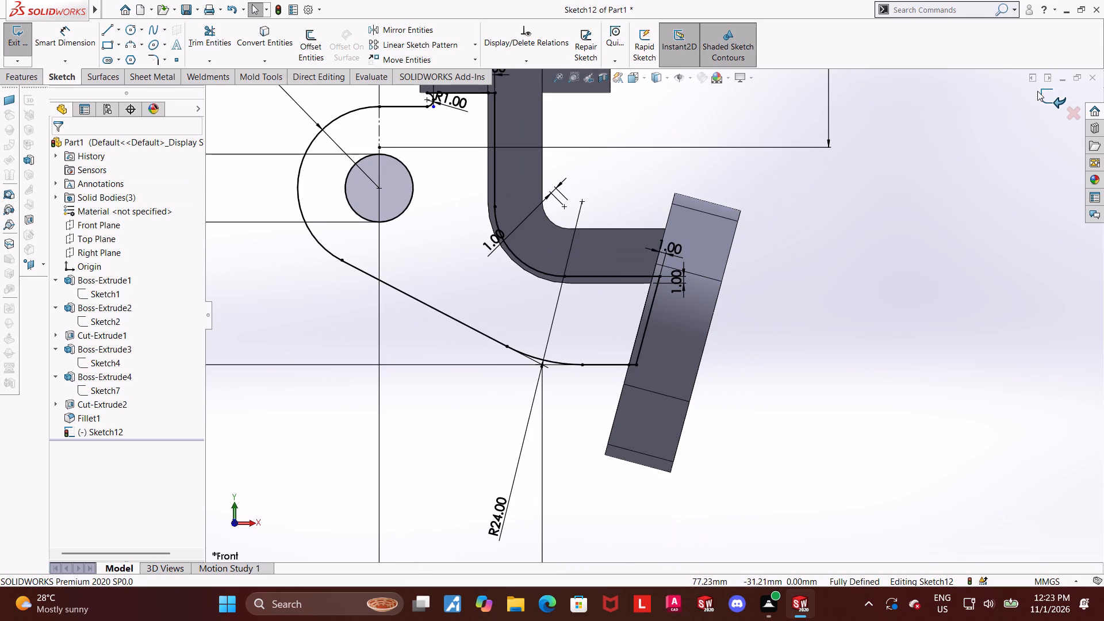
click(1046, 93)
Try to extrude the Sketch12 region around the hole as a 6 mm Mid Plane boss with Merge result on.
scroll(791, 261, up, 2)
middle_drag(761, 270, 773, 292)
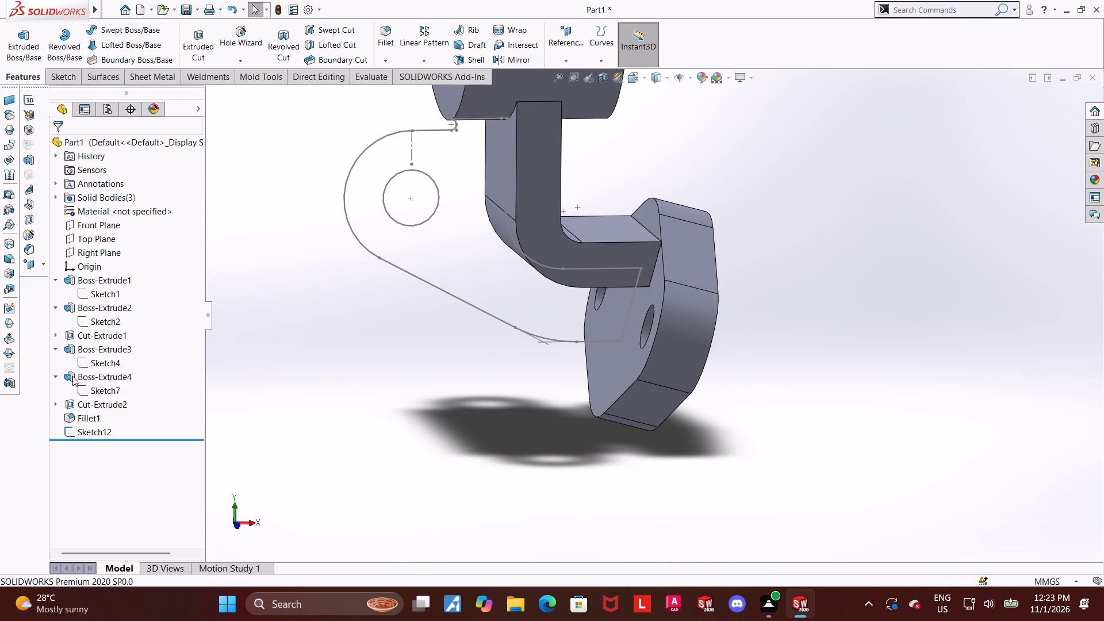
click(74, 427)
click(27, 45)
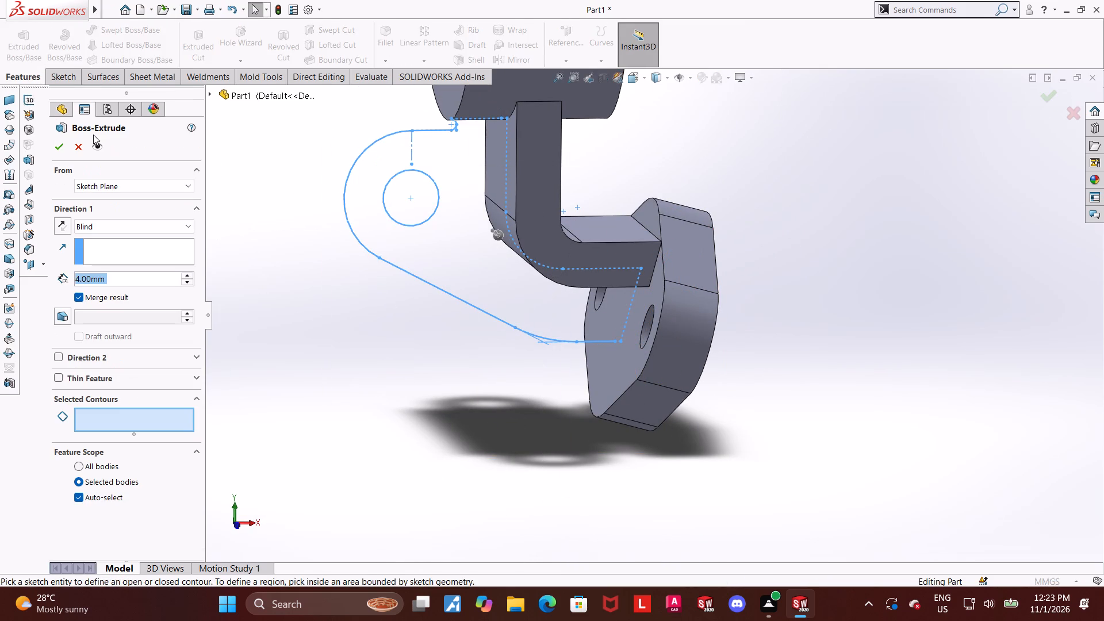
click(103, 227)
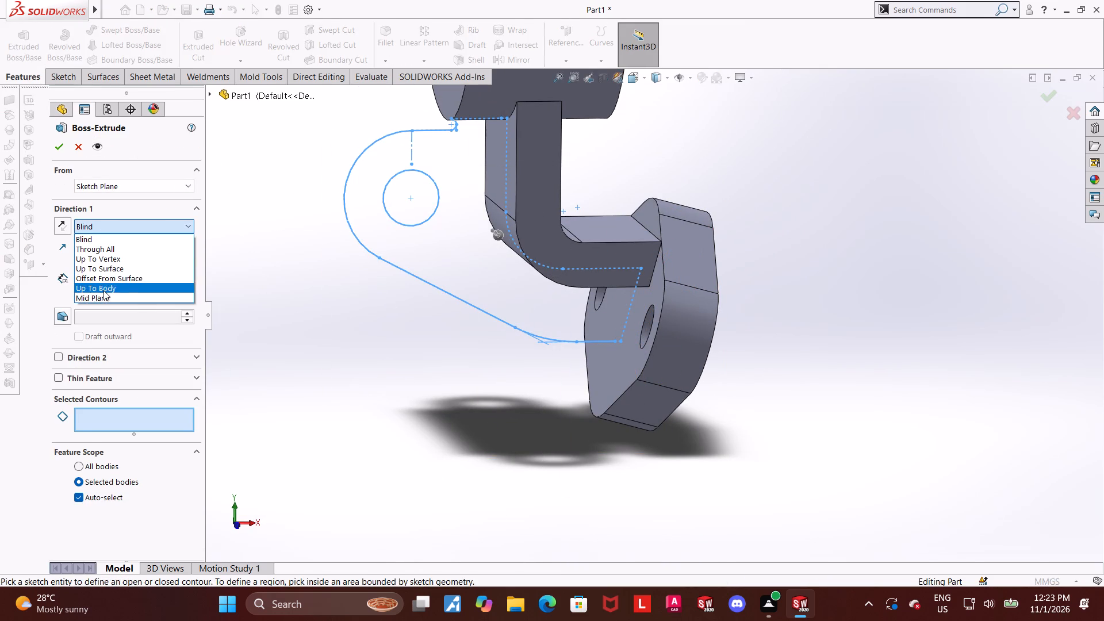
click(103, 294)
click(458, 247)
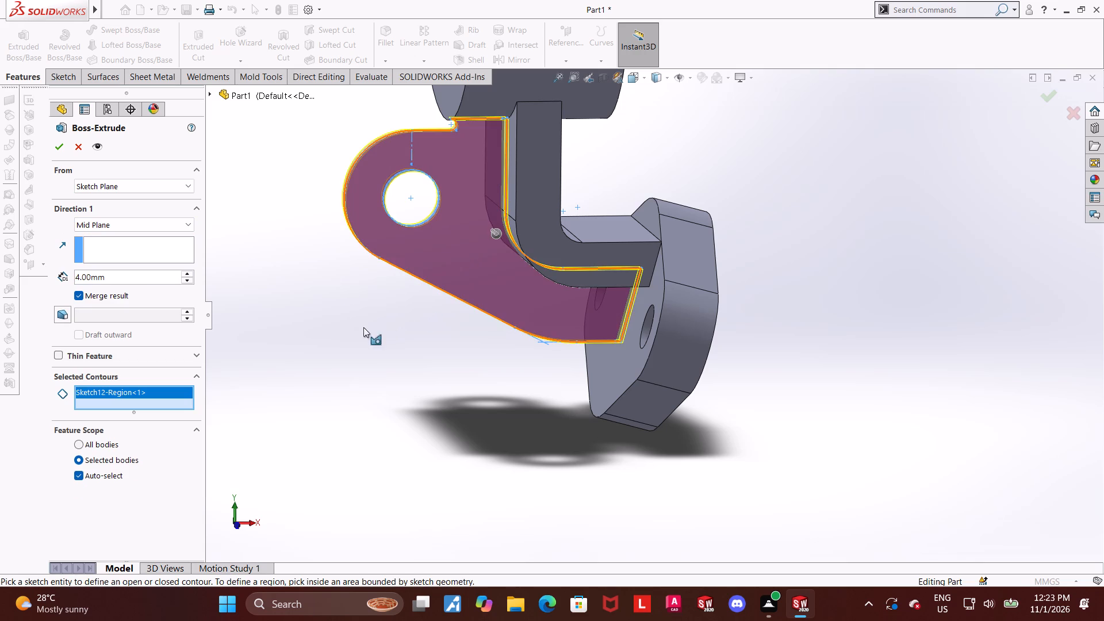
click(125, 280)
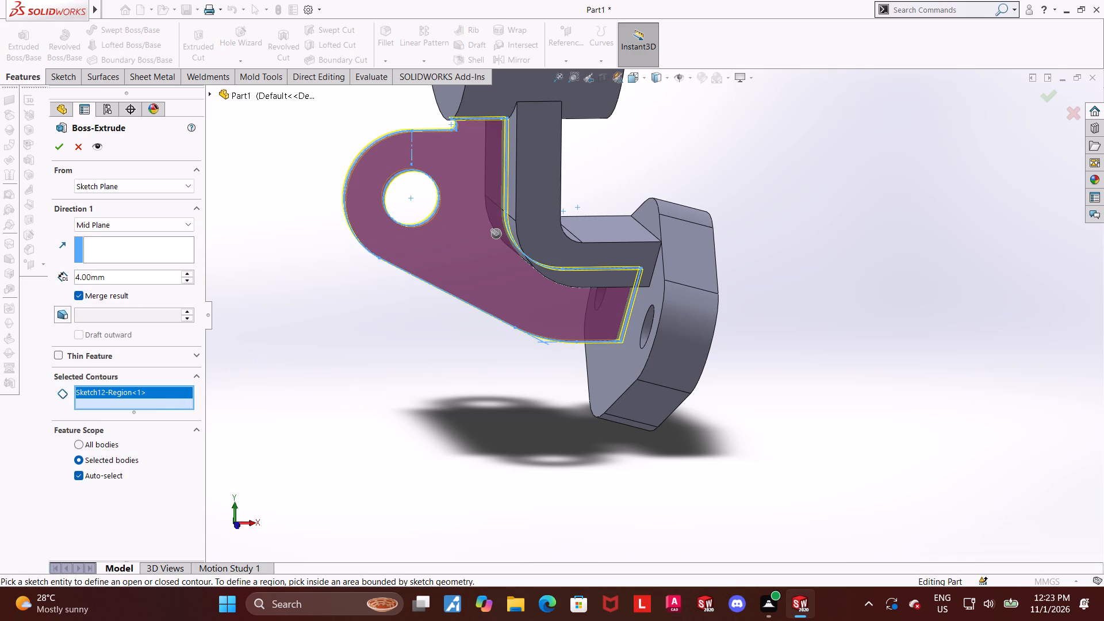
drag(128, 278, 0, 277)
key(6)
key(Return)
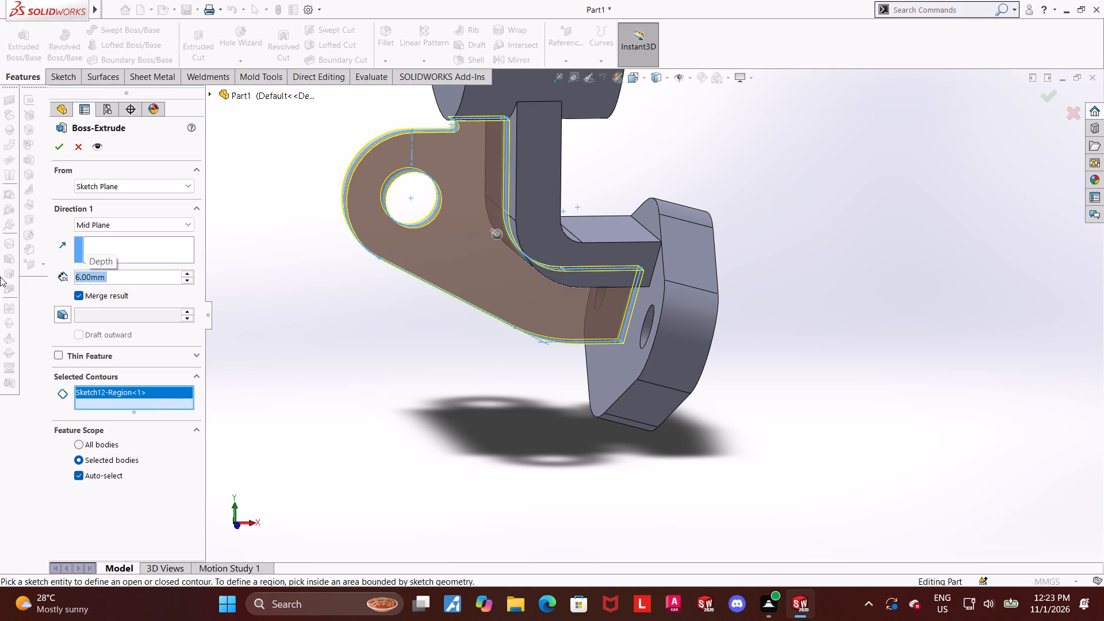
scroll(491, 469, up, 1)
middle_drag(491, 468, 569, 456)
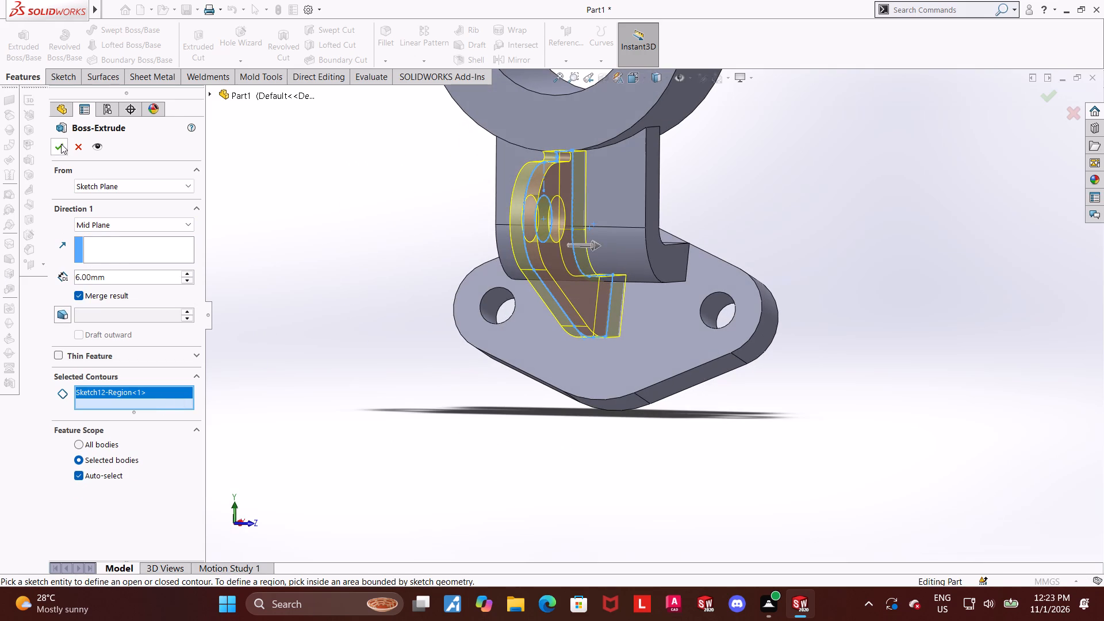
click(61, 144)
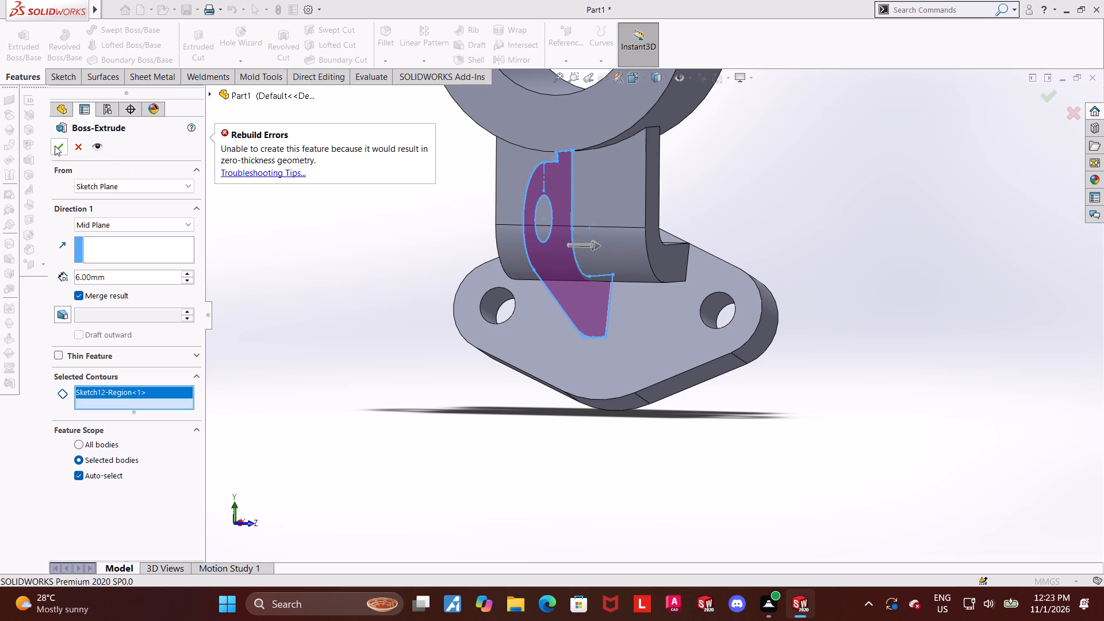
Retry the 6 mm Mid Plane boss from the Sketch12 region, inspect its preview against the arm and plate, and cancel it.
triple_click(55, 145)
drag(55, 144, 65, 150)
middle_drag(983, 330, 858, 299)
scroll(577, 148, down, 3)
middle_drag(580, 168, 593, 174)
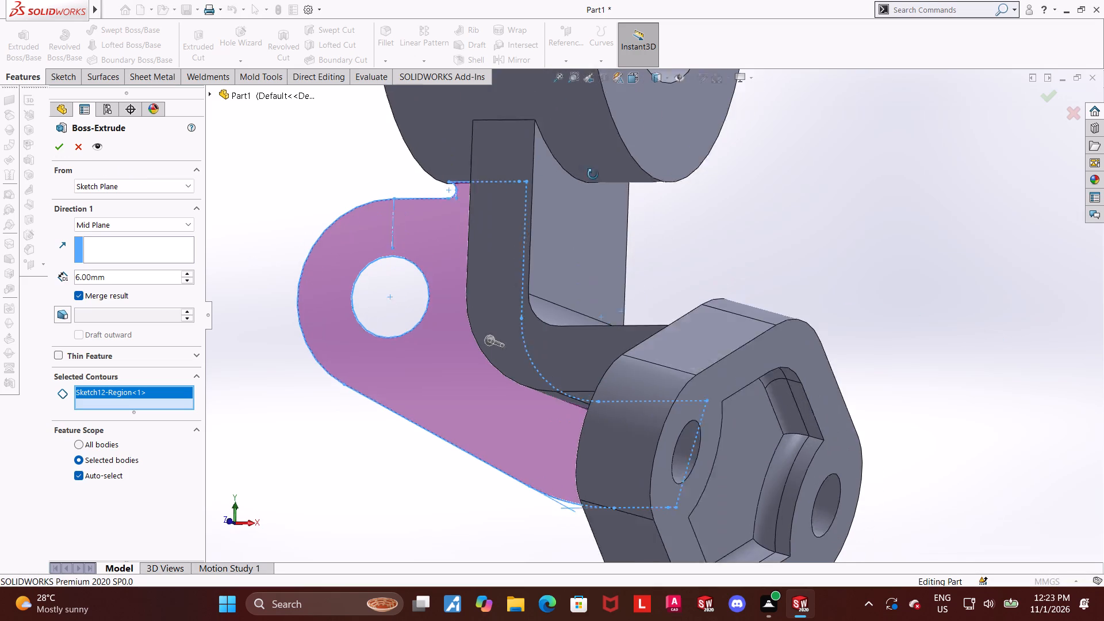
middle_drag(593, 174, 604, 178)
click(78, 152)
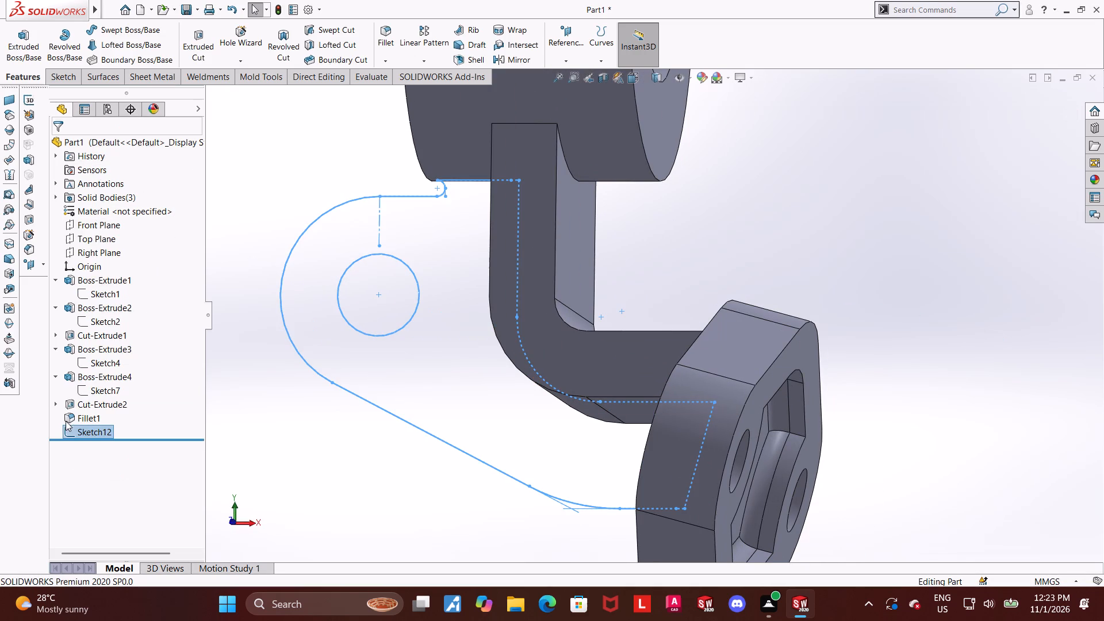
Reopen Sketch12 for editing and face the sketch plane squarely.
click(71, 428)
click(84, 397)
click(91, 428)
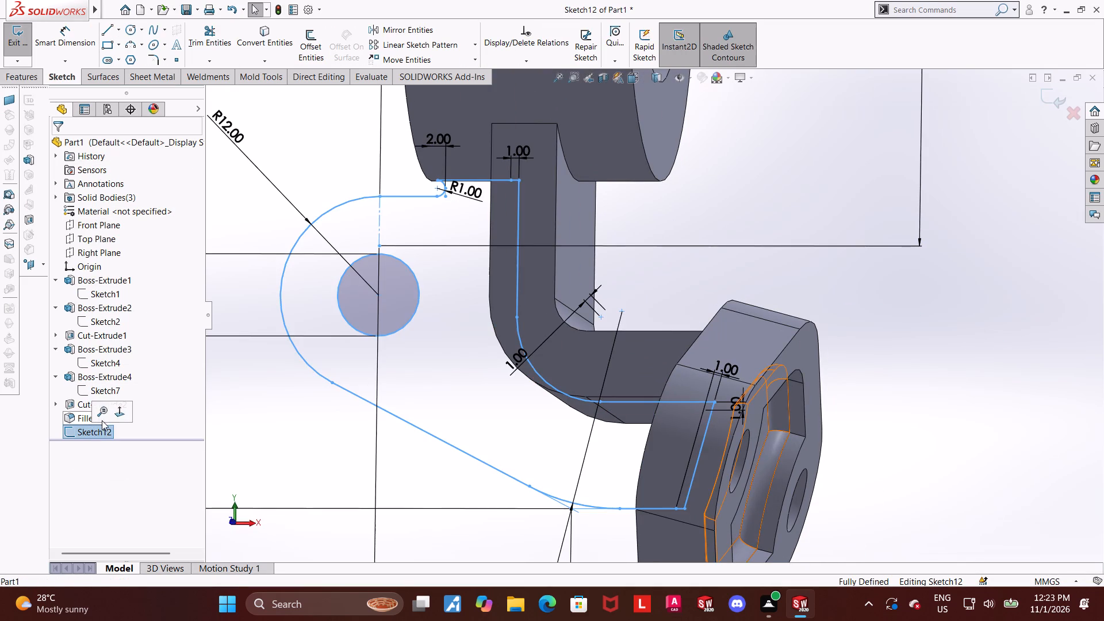
click(118, 416)
click(979, 385)
scroll(772, 246, down, 3)
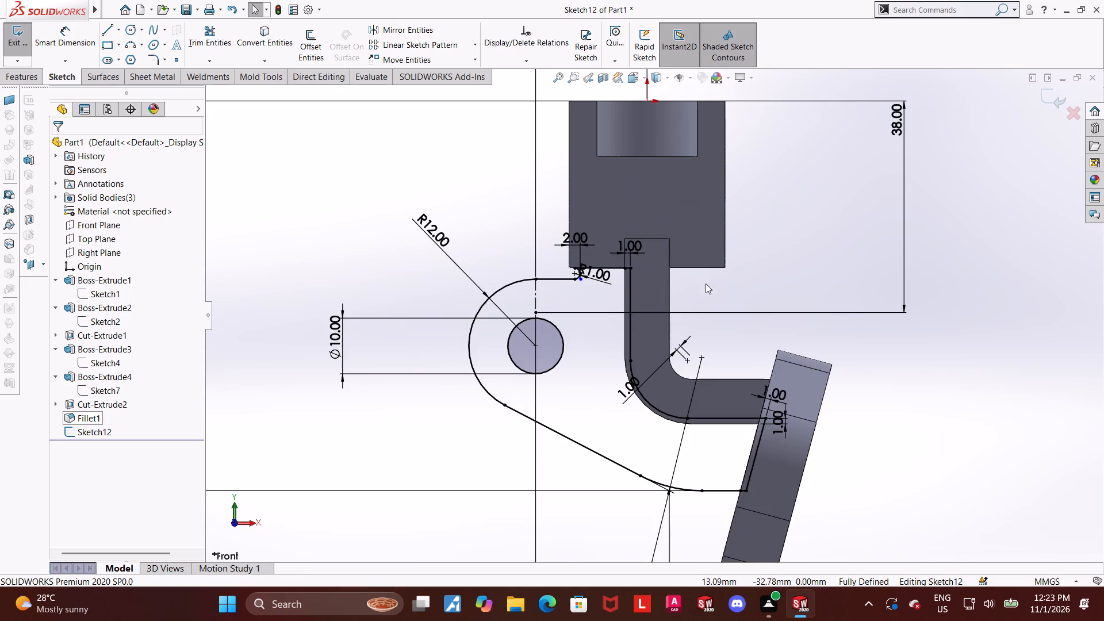
scroll(626, 271, down, 7)
Draw a three-line rectangular step into the upper block: about 0.83 mm up from the R1 arc's end, 10 mm across, and back down.
click(109, 27)
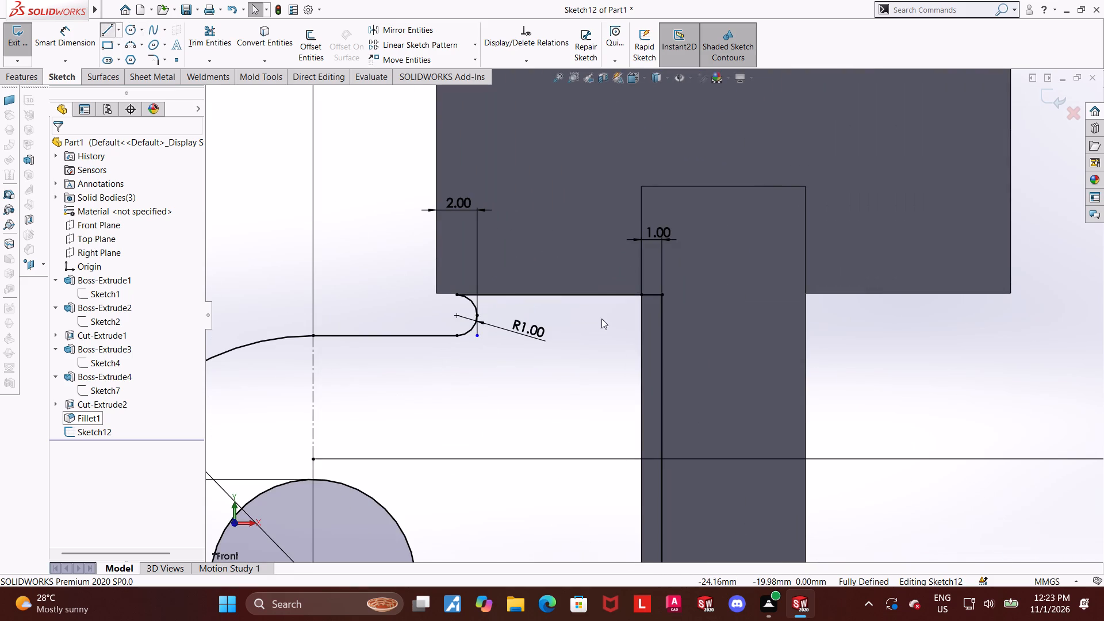
scroll(539, 309, down, 2)
click(434, 290)
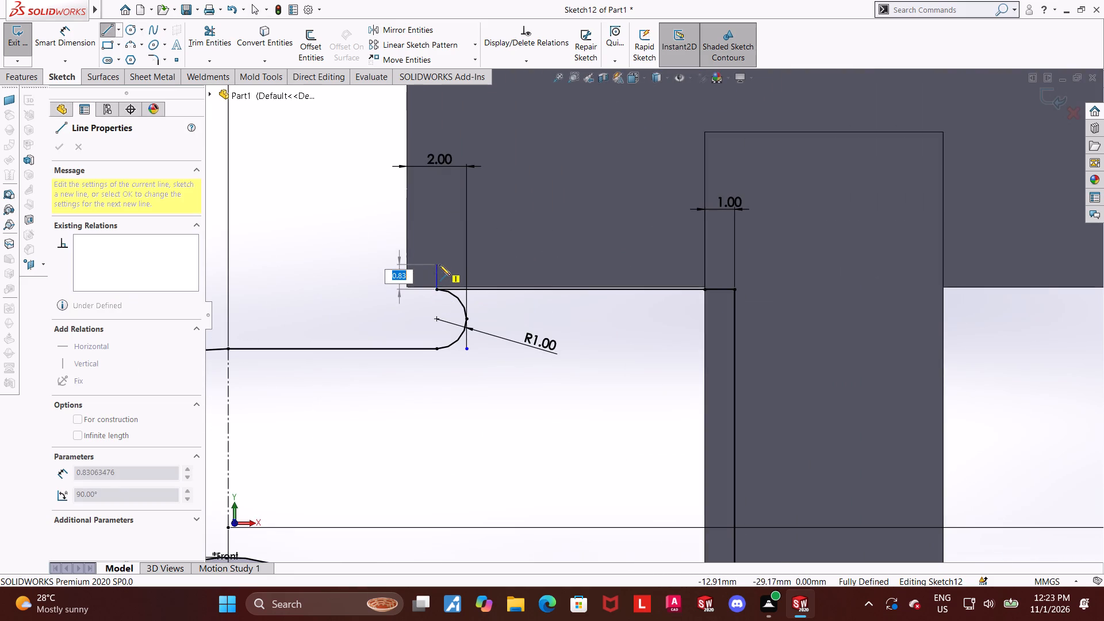
click(439, 264)
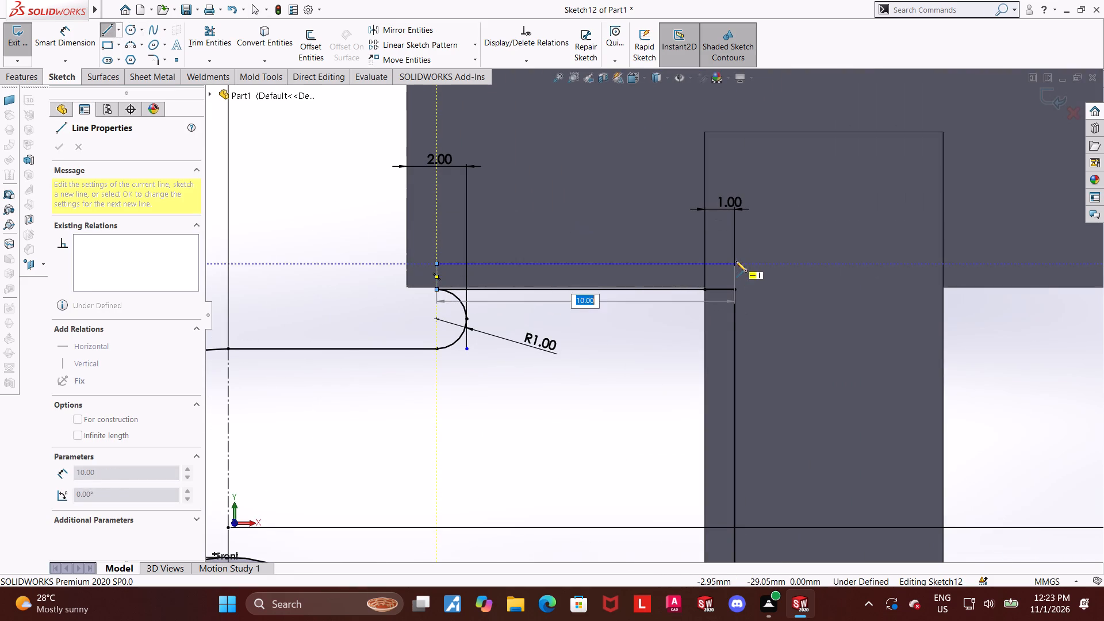
click(735, 265)
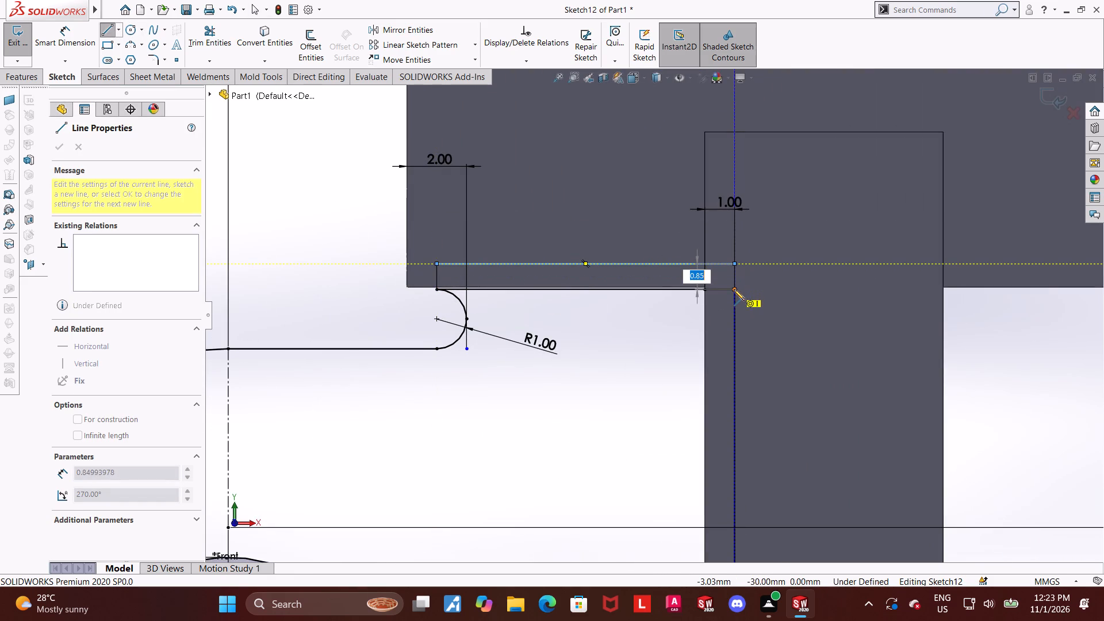
click(734, 289)
key(Escape)
key(Escape)
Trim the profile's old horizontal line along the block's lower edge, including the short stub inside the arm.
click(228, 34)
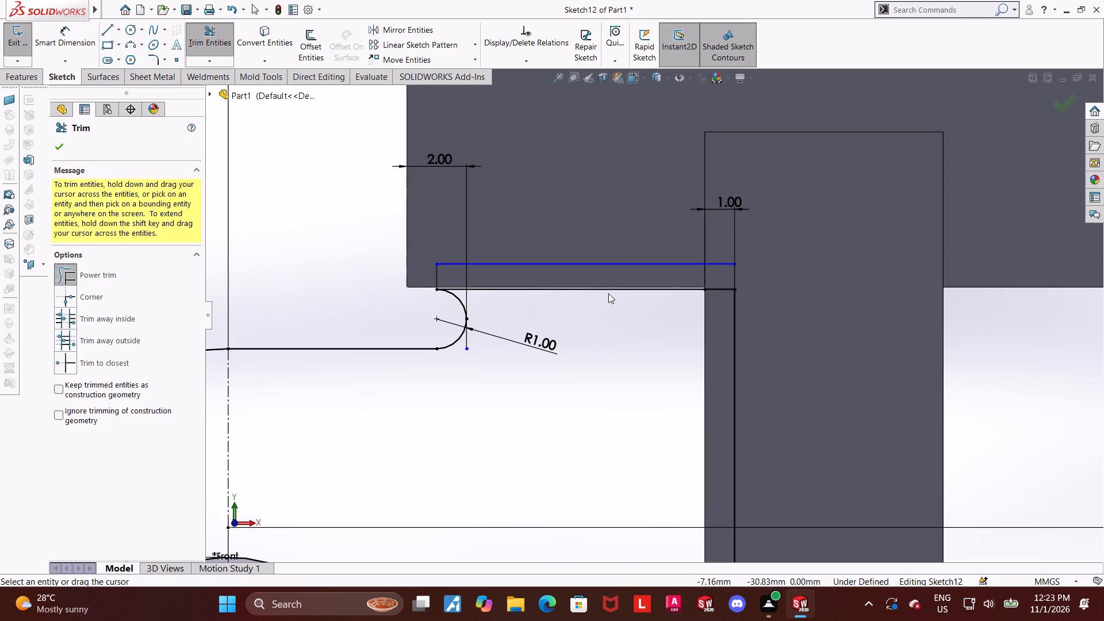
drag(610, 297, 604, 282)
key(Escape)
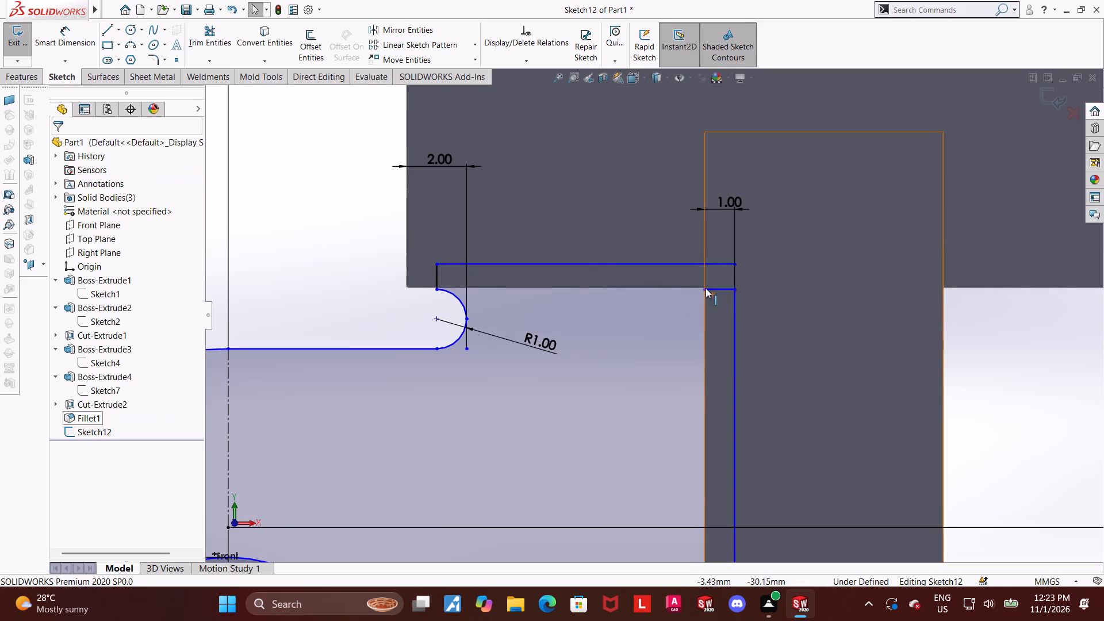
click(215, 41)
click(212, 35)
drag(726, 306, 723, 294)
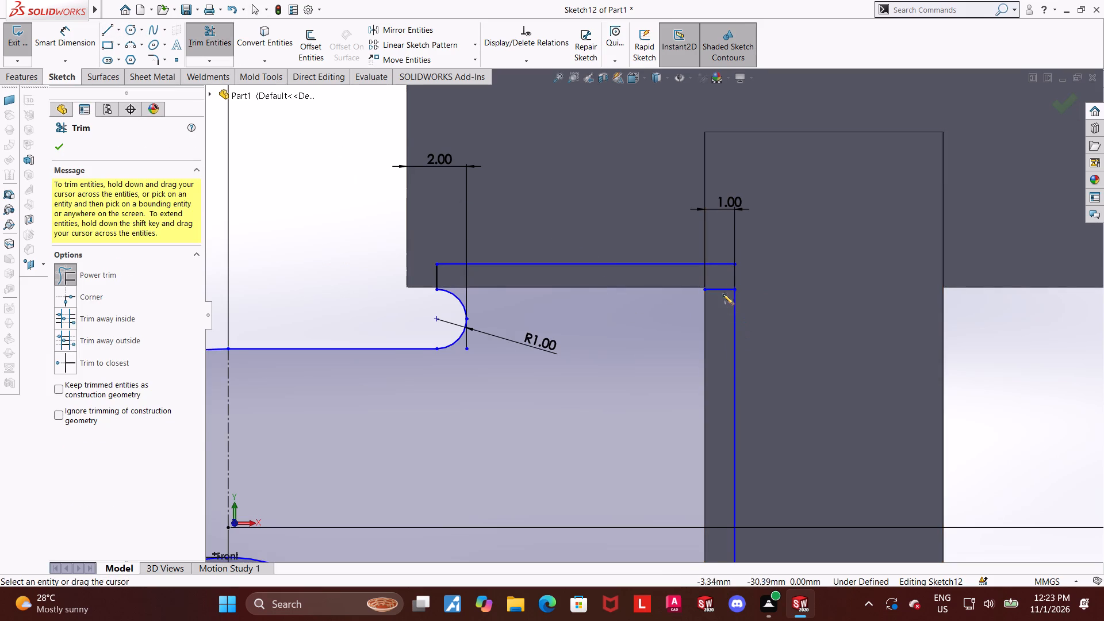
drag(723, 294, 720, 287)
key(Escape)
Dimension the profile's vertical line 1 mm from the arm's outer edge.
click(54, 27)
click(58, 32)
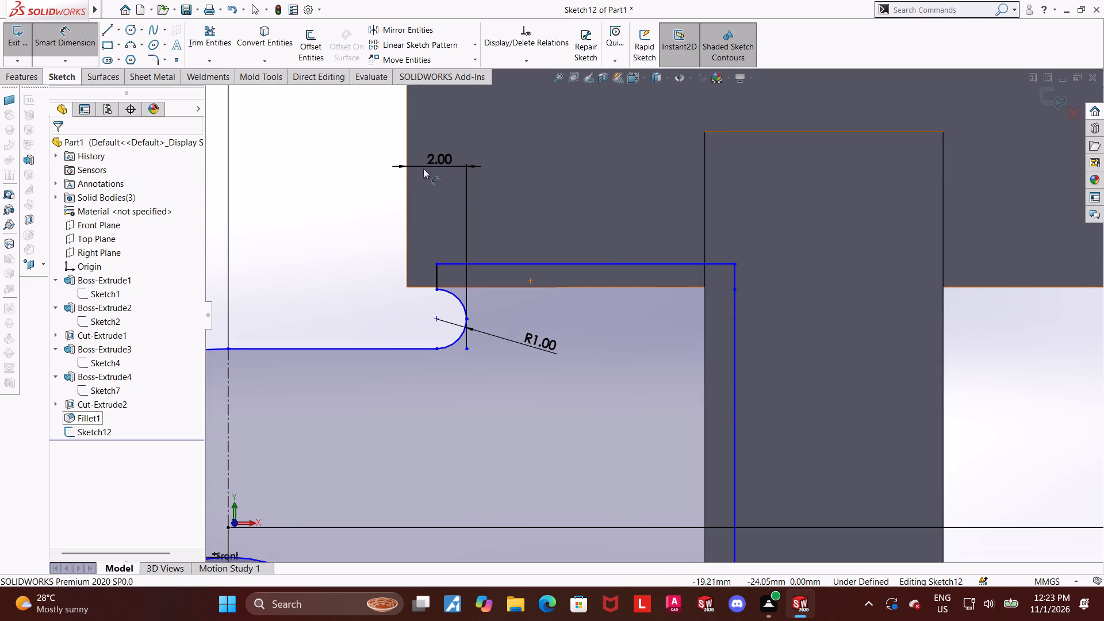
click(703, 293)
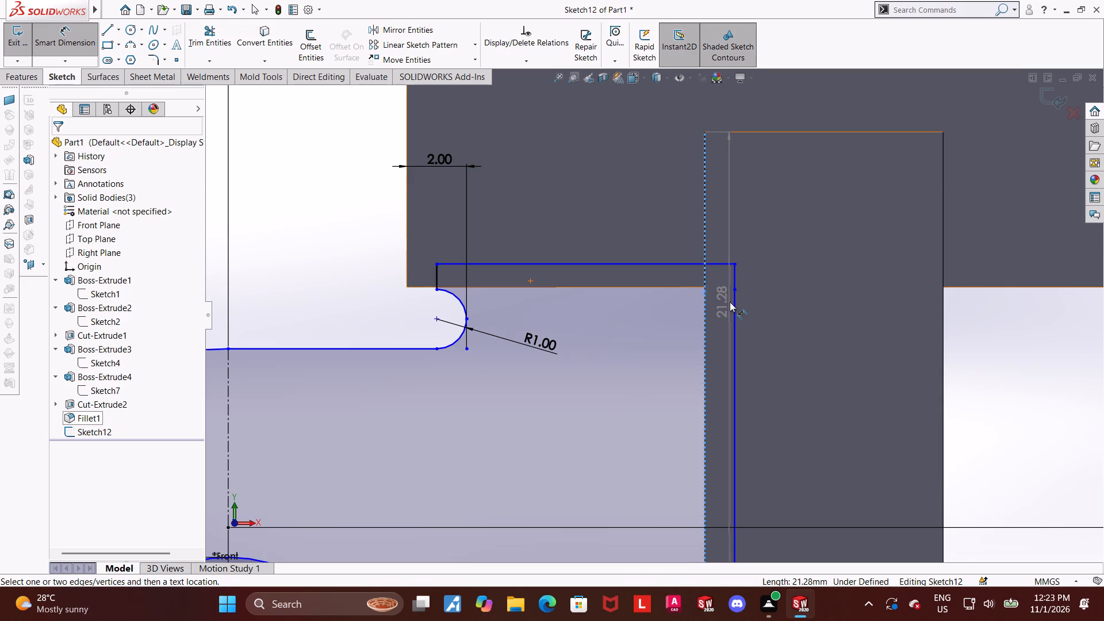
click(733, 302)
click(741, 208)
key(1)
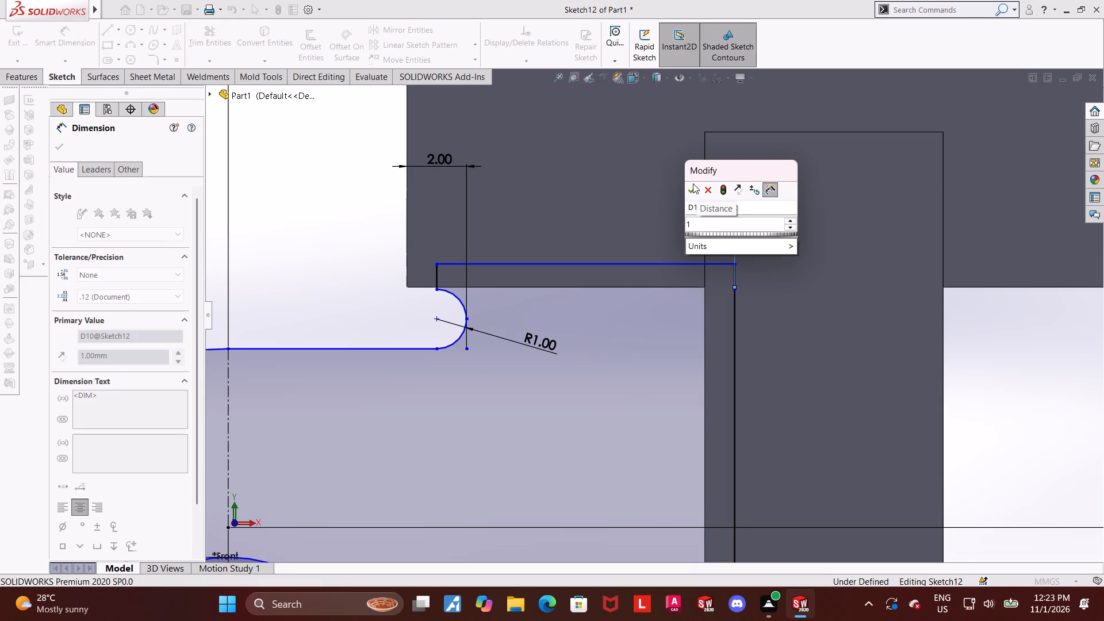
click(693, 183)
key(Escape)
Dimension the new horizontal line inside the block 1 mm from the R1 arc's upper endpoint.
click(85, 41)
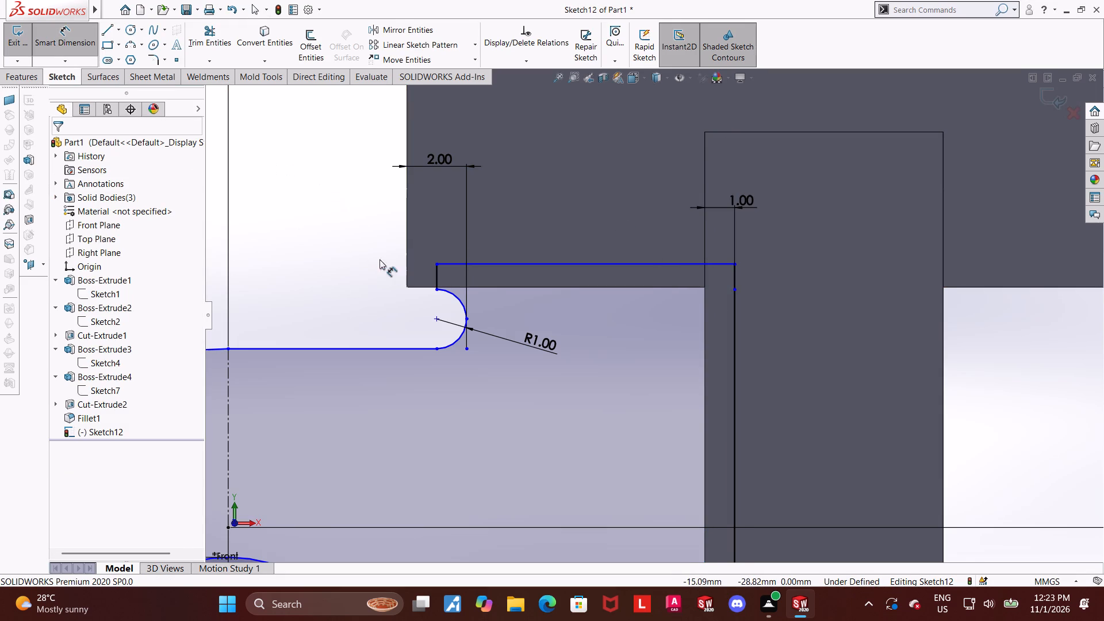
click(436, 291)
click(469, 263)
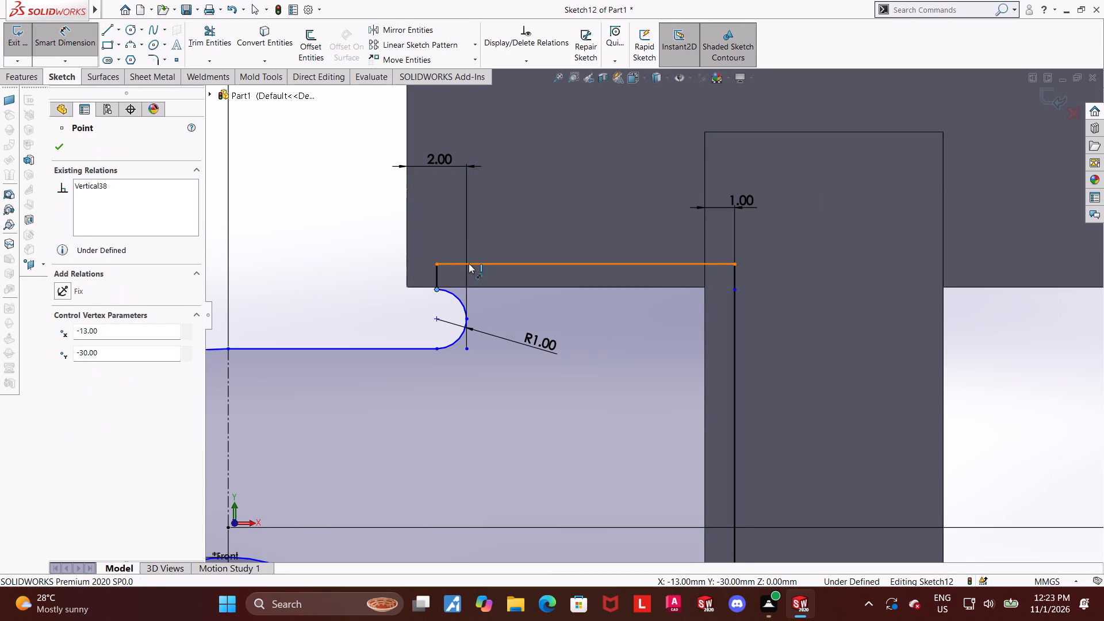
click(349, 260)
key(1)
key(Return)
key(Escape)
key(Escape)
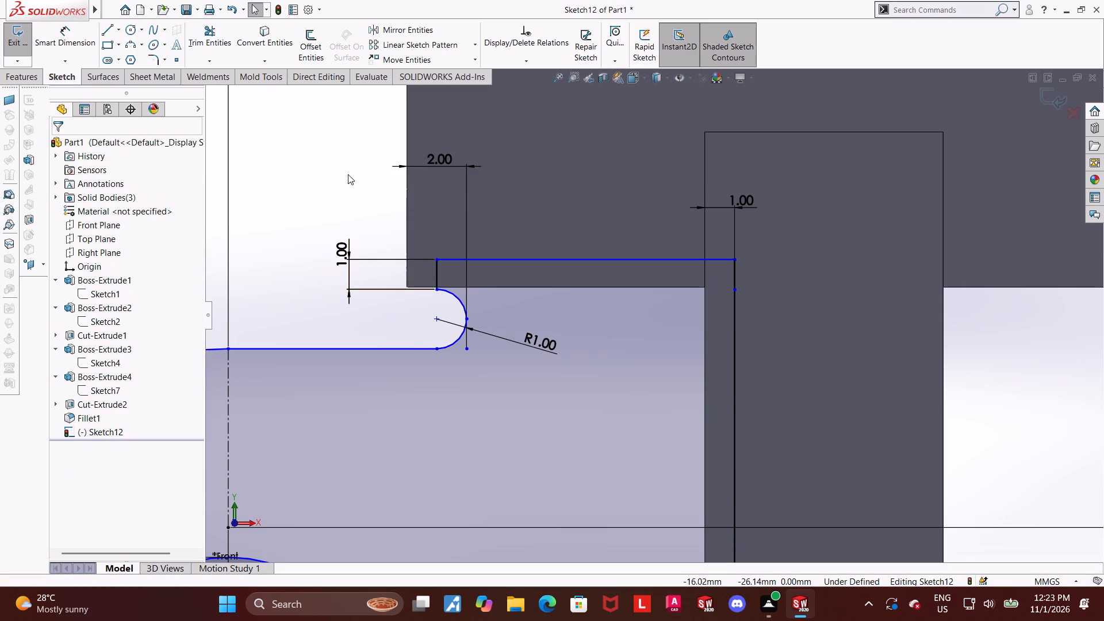
Examine the reworked profile around the block, arm bend and tilted plate.
scroll(472, 316, up, 8)
scroll(672, 374, down, 2)
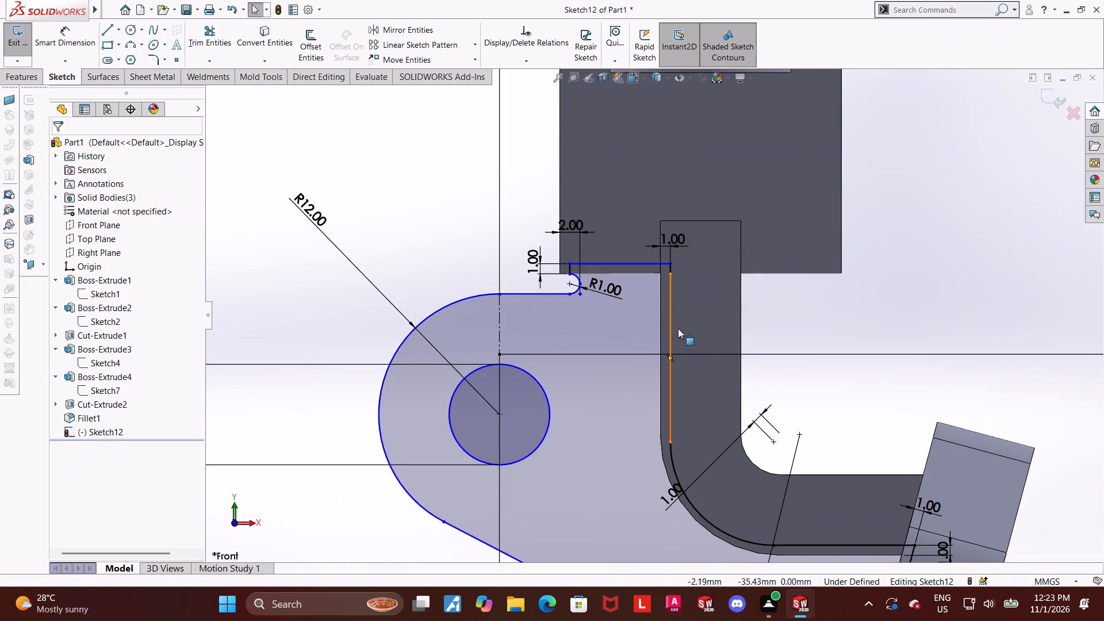
scroll(641, 296, down, 1)
scroll(635, 294, up, 2)
scroll(687, 327, down, 2)
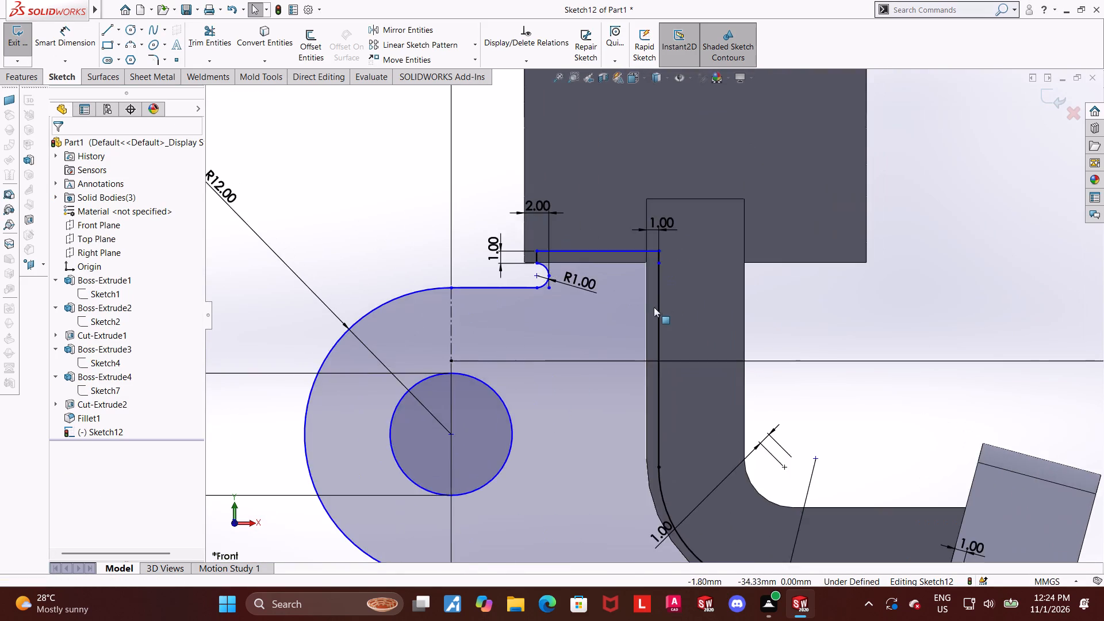
scroll(650, 305, down, 2)
scroll(649, 305, up, 3)
key(Escape)
scroll(630, 301, down, 1)
scroll(630, 301, up, 5)
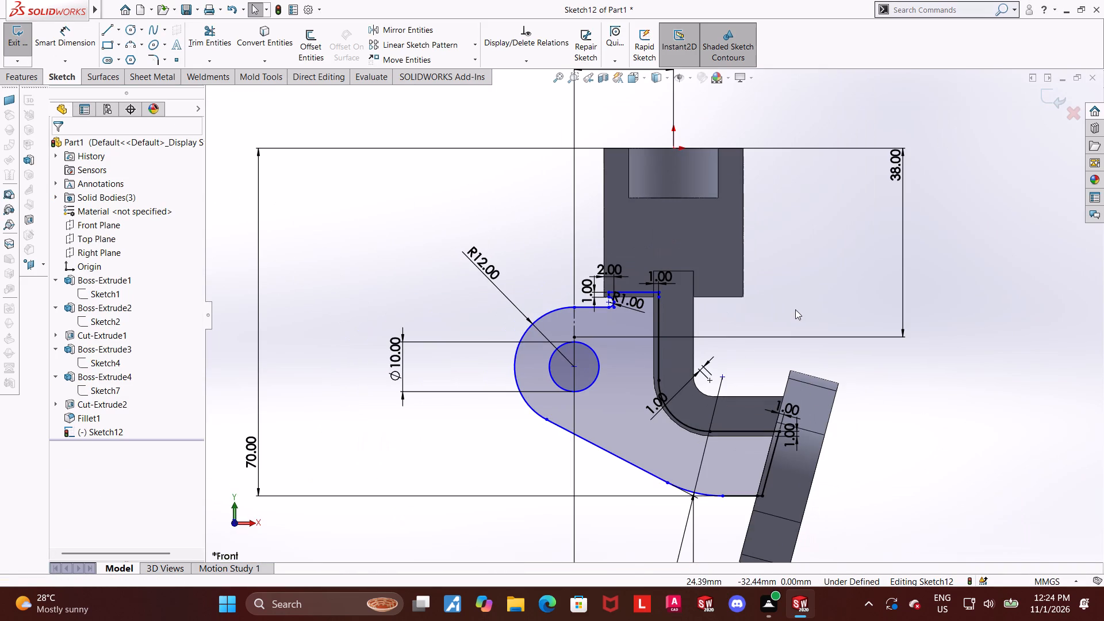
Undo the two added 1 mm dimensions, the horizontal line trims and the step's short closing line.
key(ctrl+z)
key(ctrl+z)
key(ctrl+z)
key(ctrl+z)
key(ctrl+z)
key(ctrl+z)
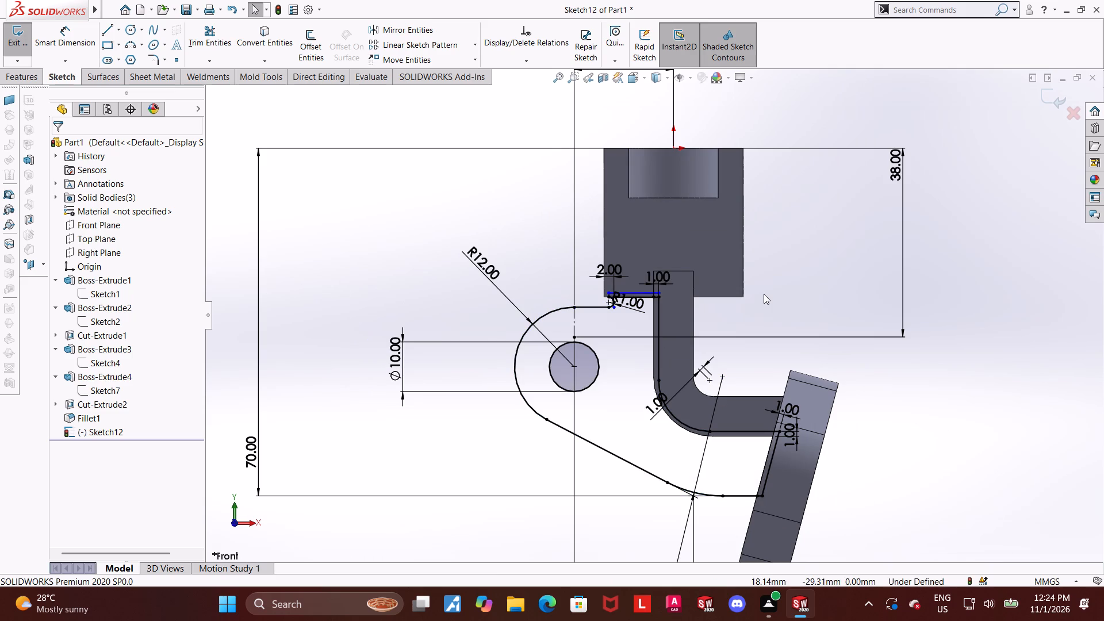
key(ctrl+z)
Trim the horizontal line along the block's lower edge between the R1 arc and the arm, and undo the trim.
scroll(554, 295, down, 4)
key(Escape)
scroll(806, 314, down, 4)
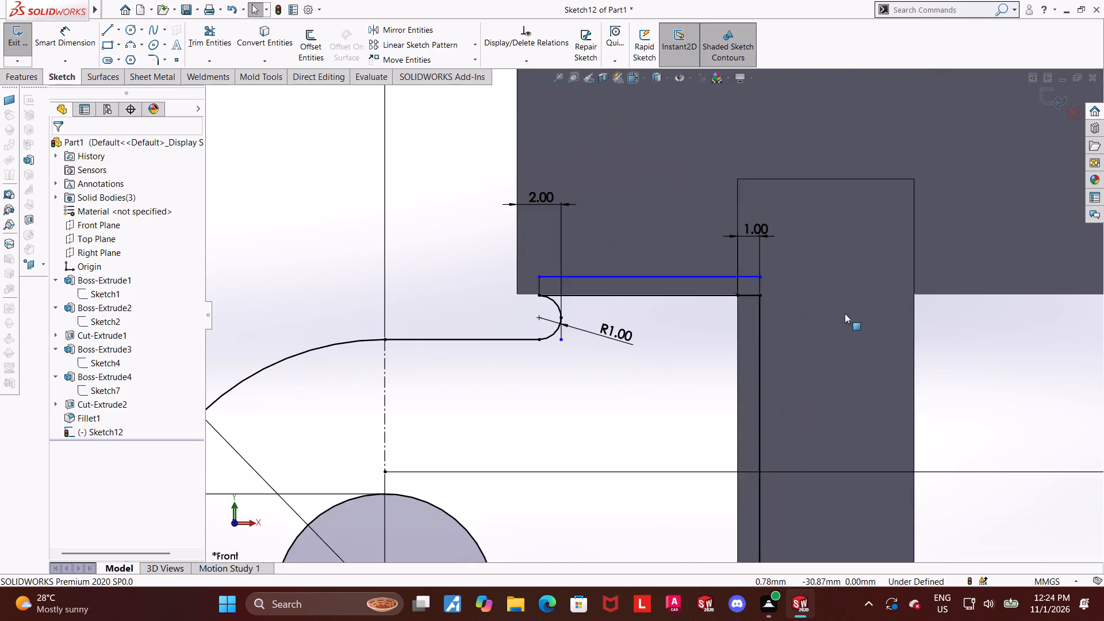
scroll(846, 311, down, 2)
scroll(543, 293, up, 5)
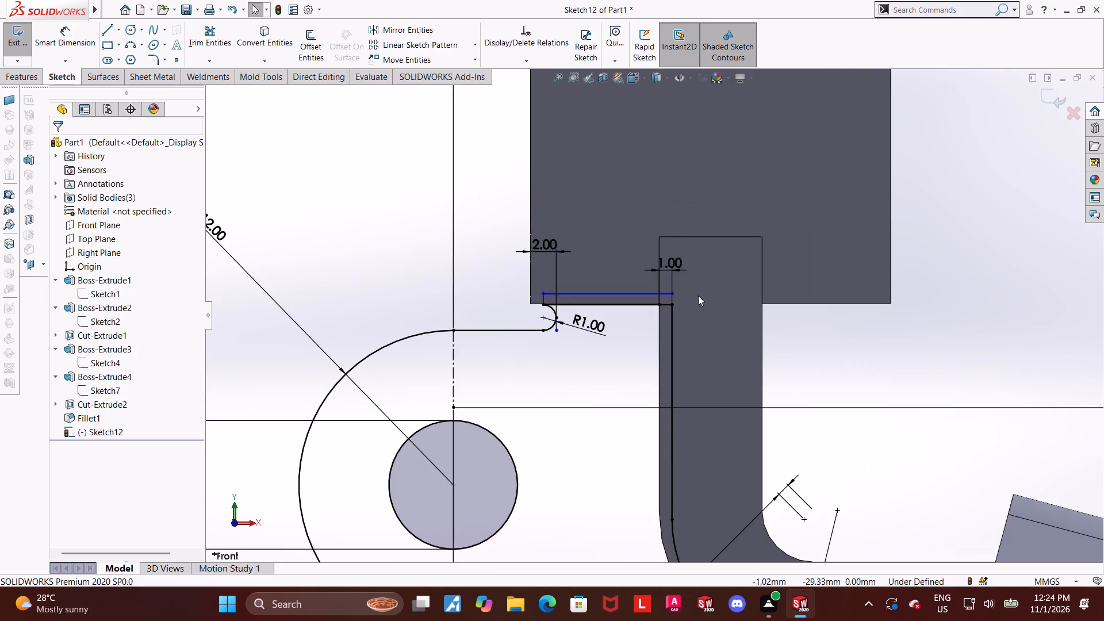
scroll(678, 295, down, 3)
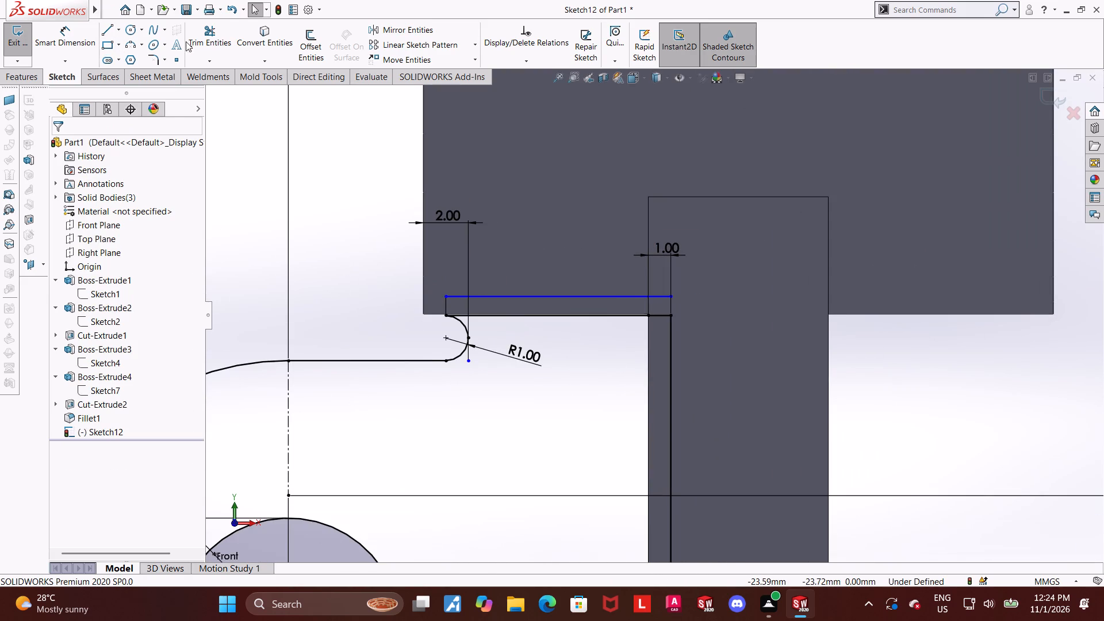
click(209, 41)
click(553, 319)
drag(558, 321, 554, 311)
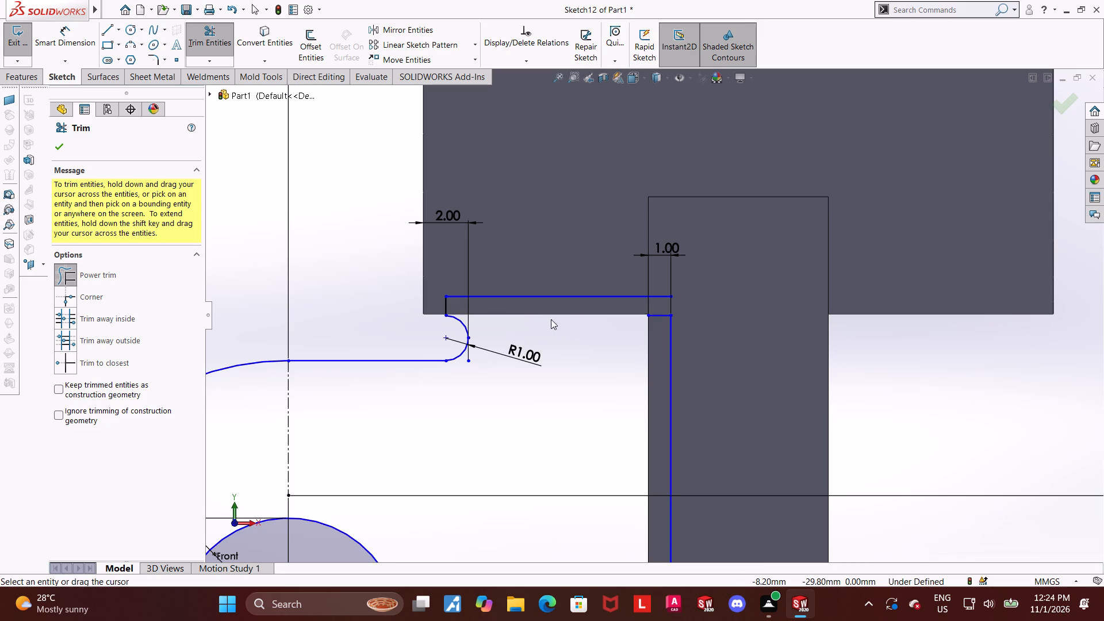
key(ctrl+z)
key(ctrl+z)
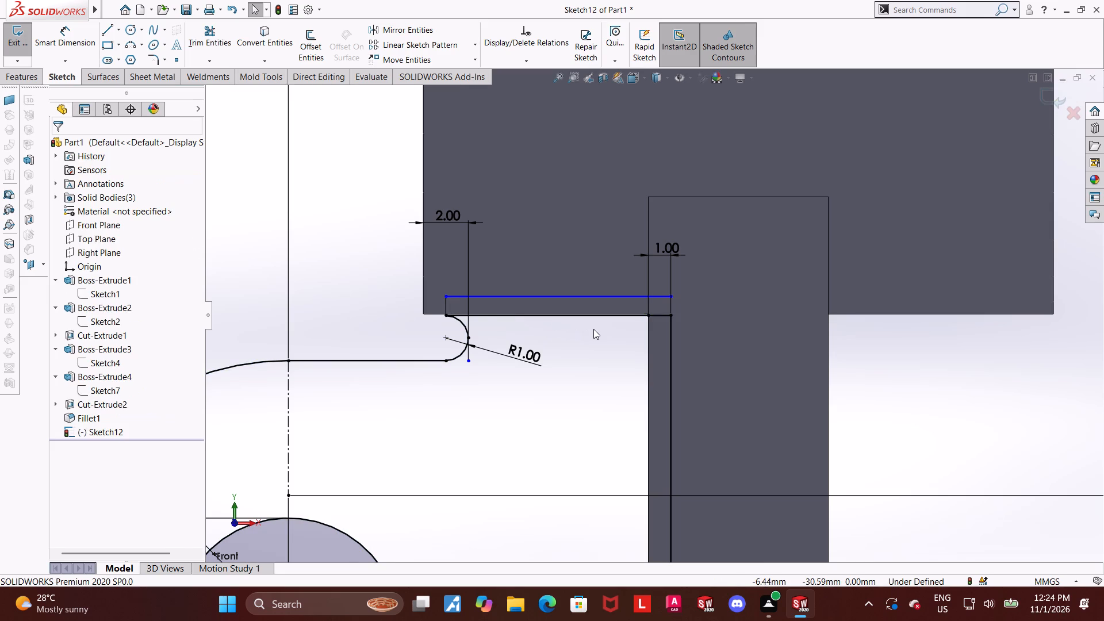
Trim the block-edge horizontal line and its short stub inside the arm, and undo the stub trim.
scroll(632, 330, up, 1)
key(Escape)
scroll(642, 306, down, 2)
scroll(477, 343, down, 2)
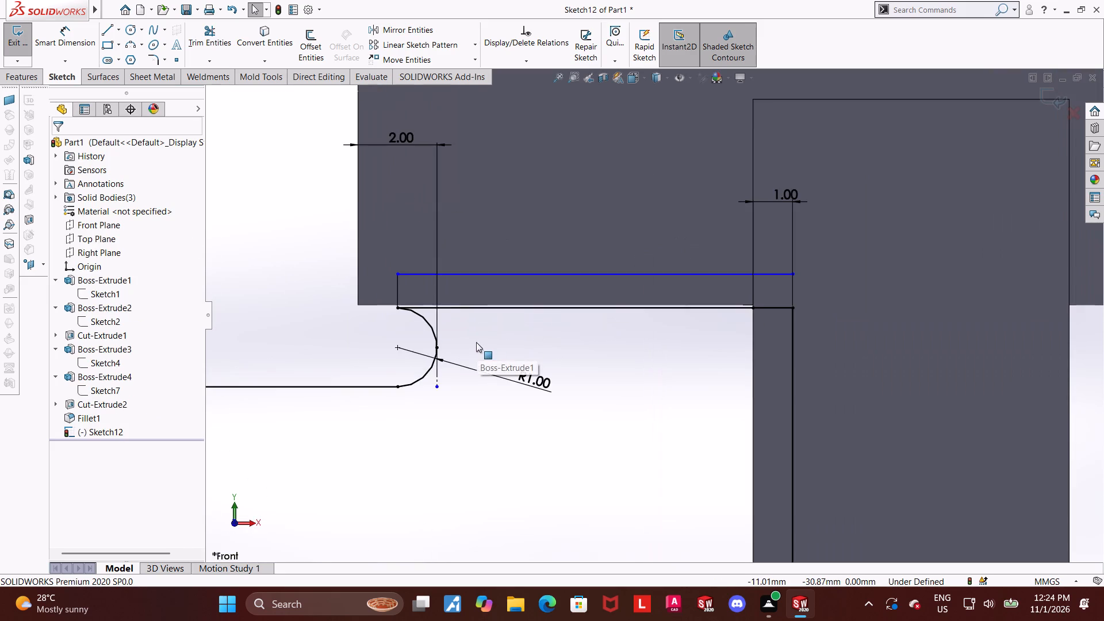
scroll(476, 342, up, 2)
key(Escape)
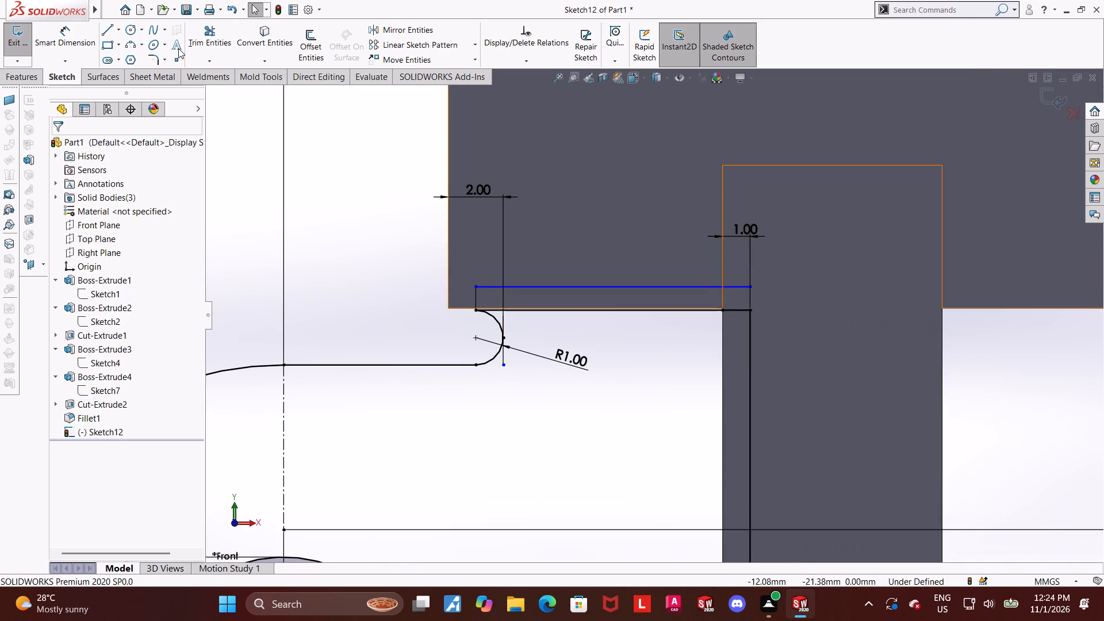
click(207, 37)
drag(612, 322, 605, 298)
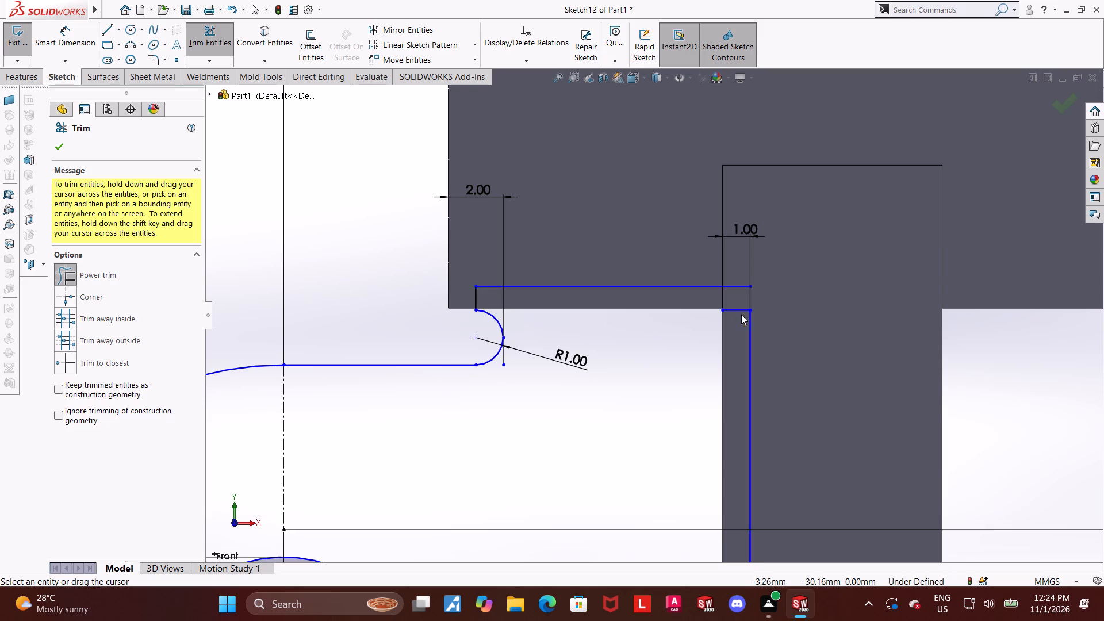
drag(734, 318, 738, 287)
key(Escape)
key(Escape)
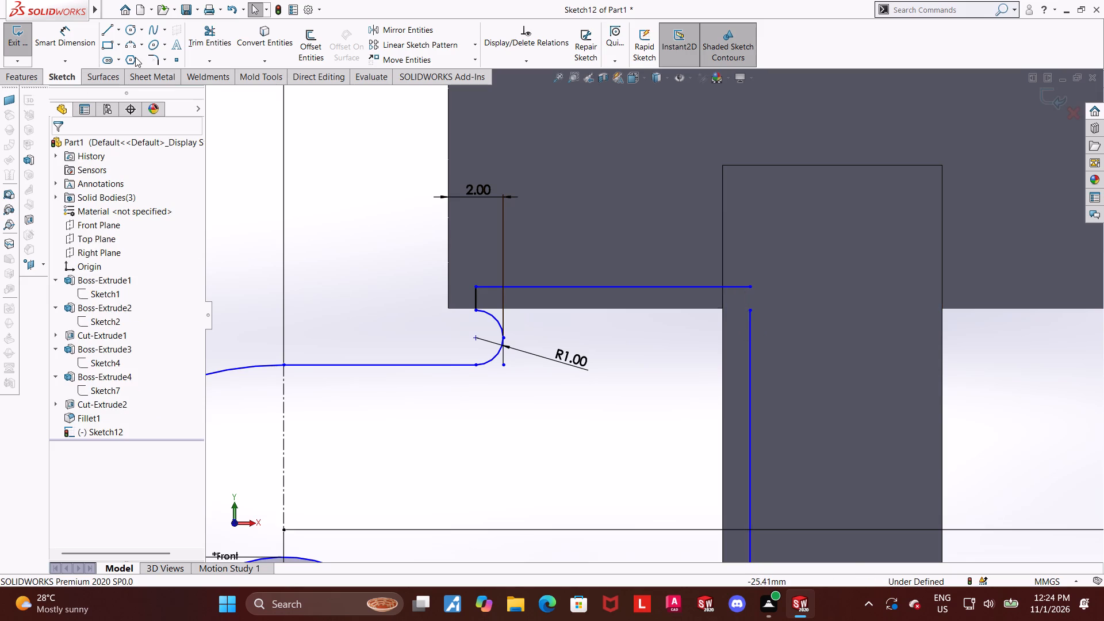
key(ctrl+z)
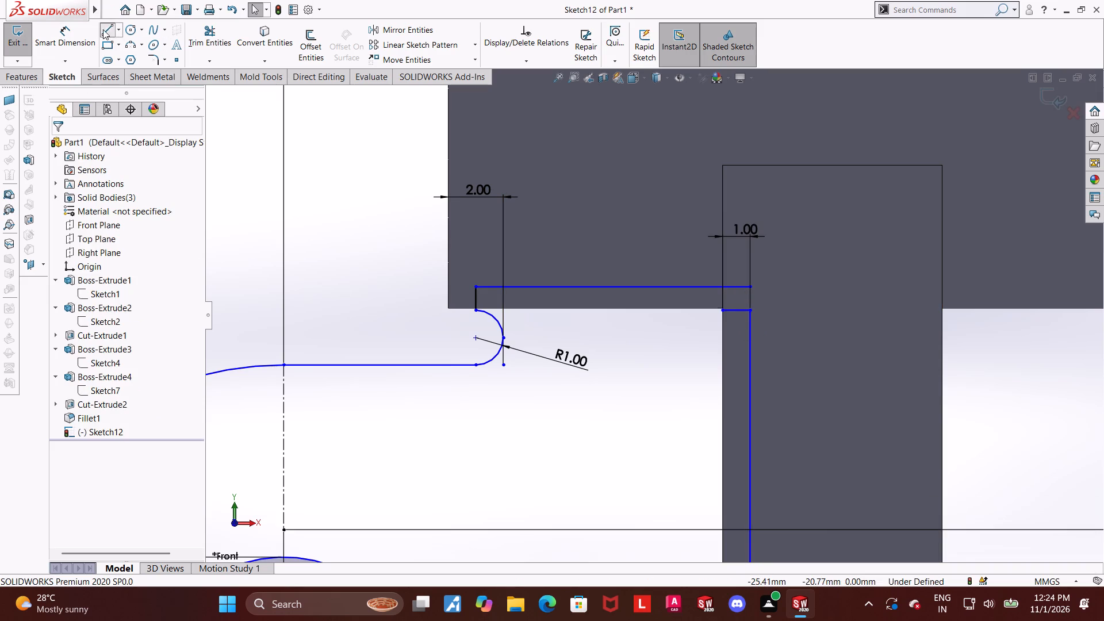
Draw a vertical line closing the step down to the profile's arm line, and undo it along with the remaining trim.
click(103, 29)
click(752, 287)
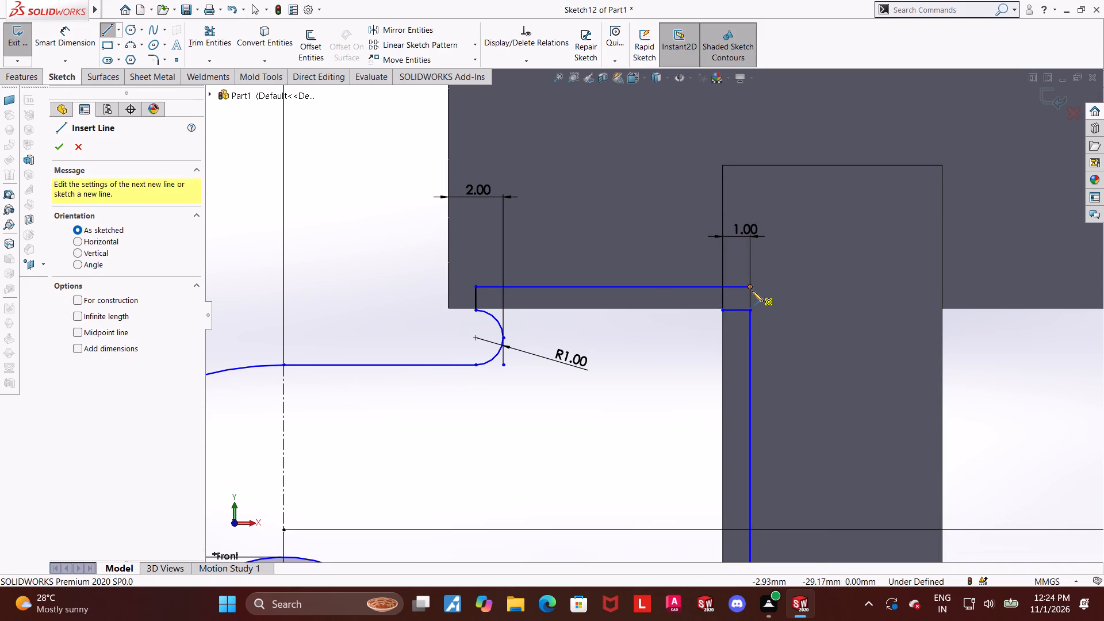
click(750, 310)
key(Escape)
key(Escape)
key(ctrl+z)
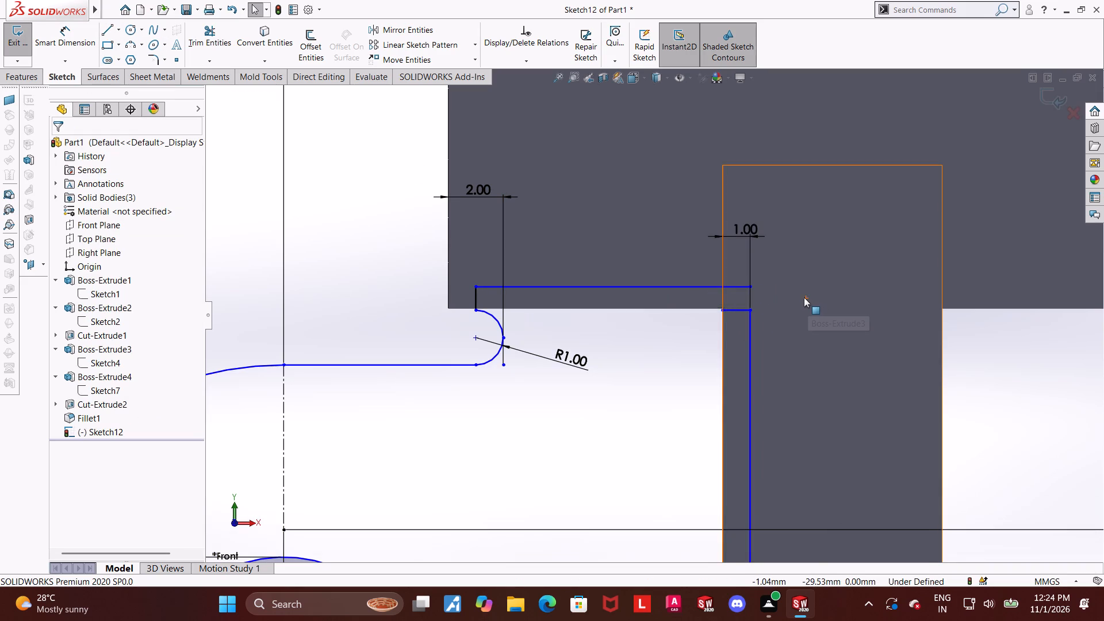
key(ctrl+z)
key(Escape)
Convert the 9 mm horizontal line along the block's lower edge to construction geometry.
scroll(681, 332, down, 1)
click(616, 302)
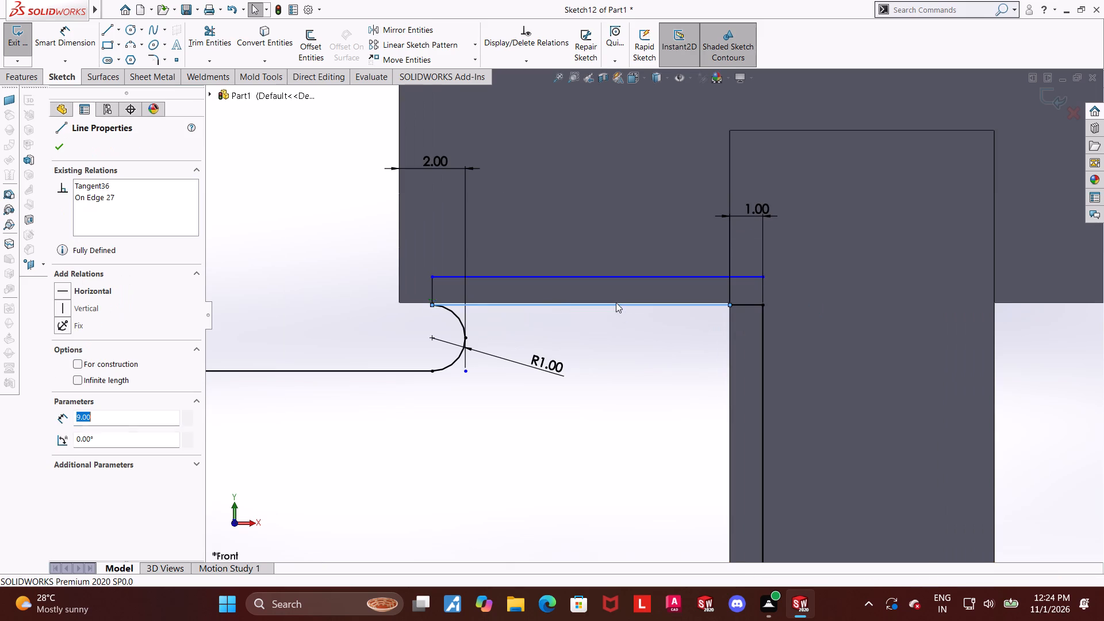
click(664, 268)
key(Escape)
key(Escape)
scroll(785, 303, down, 2)
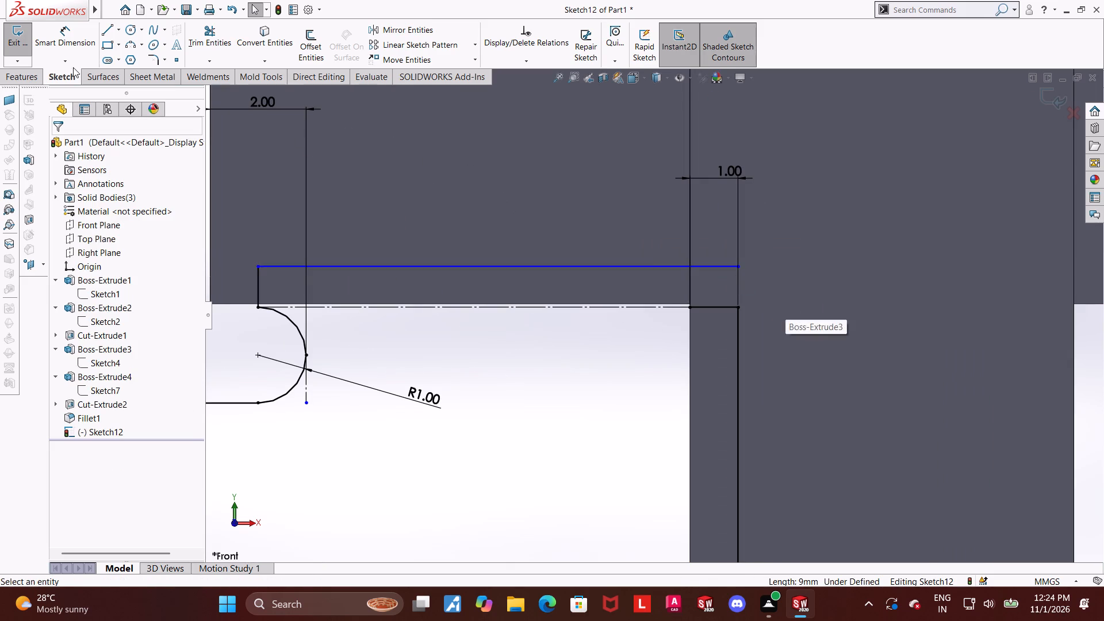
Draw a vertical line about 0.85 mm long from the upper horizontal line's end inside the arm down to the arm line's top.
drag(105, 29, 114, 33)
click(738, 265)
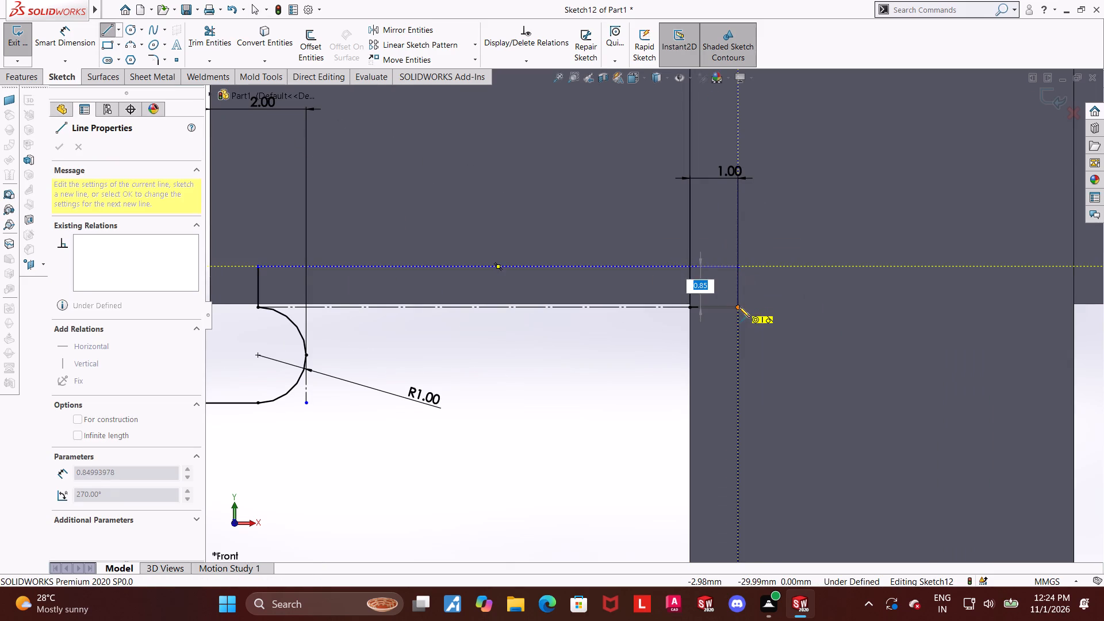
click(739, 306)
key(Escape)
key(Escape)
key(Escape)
Trim the short horizontal stub inside the arm at the level of the block's lower edge.
click(216, 39)
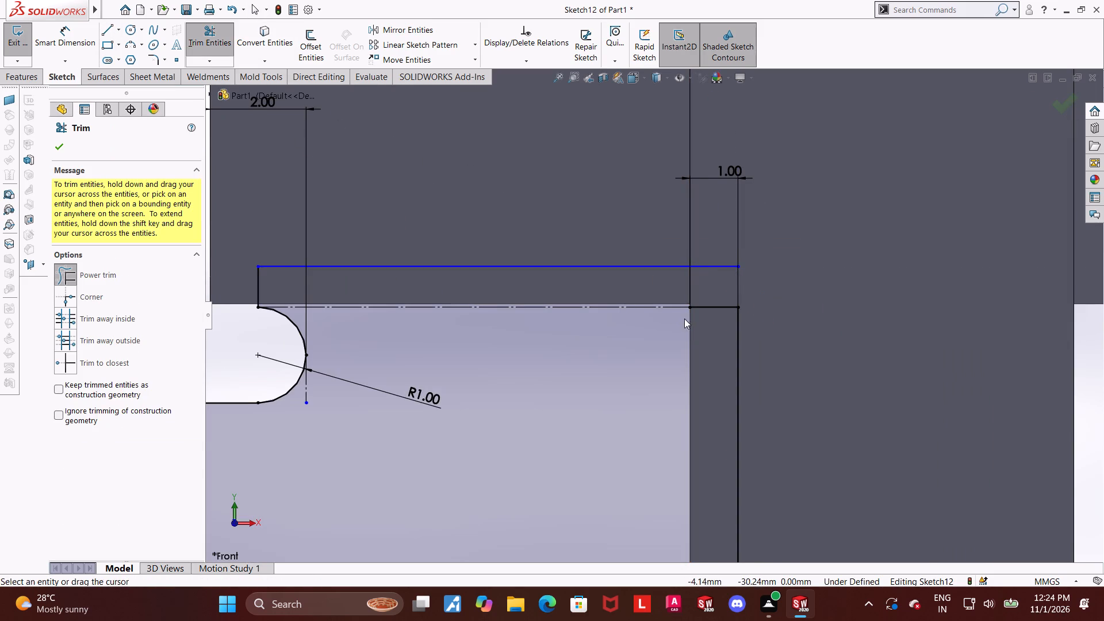
drag(700, 317, 704, 301)
key(Escape)
key(Escape)
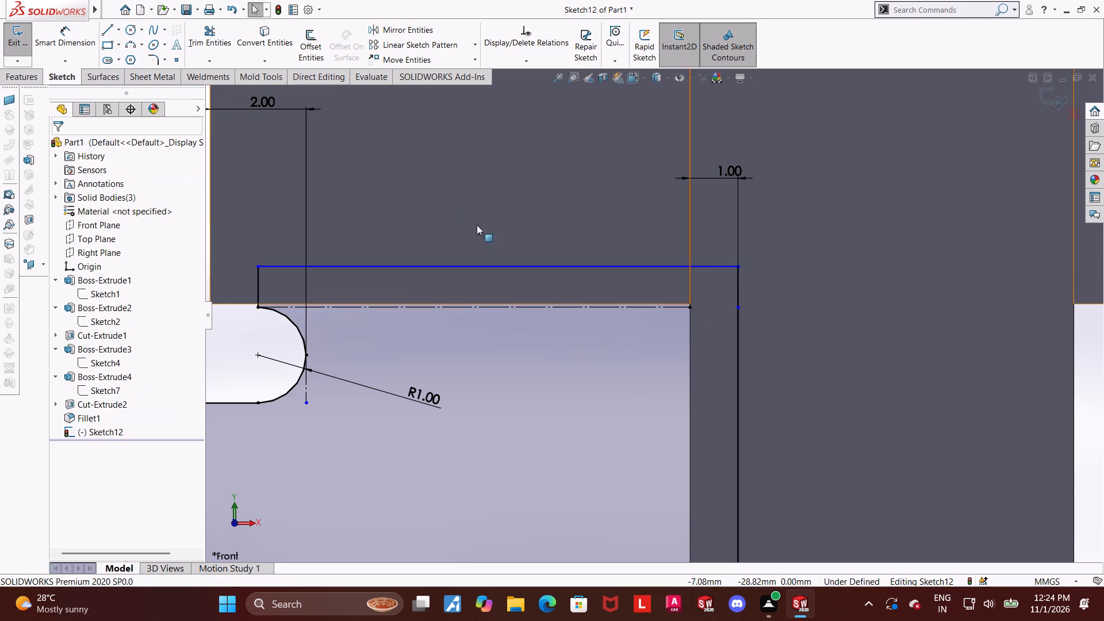
Dimension the upper horizontal line at 1 mm from the construction line along the block's lower edge.
click(55, 33)
click(62, 39)
scroll(489, 267, up, 1)
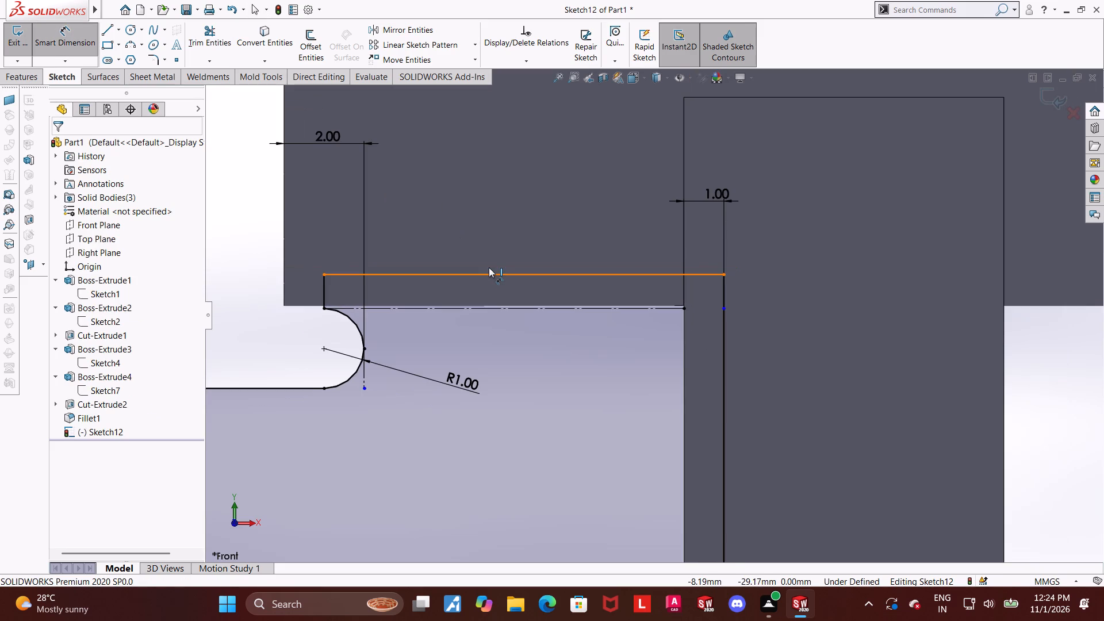
click(488, 269)
click(484, 275)
click(482, 308)
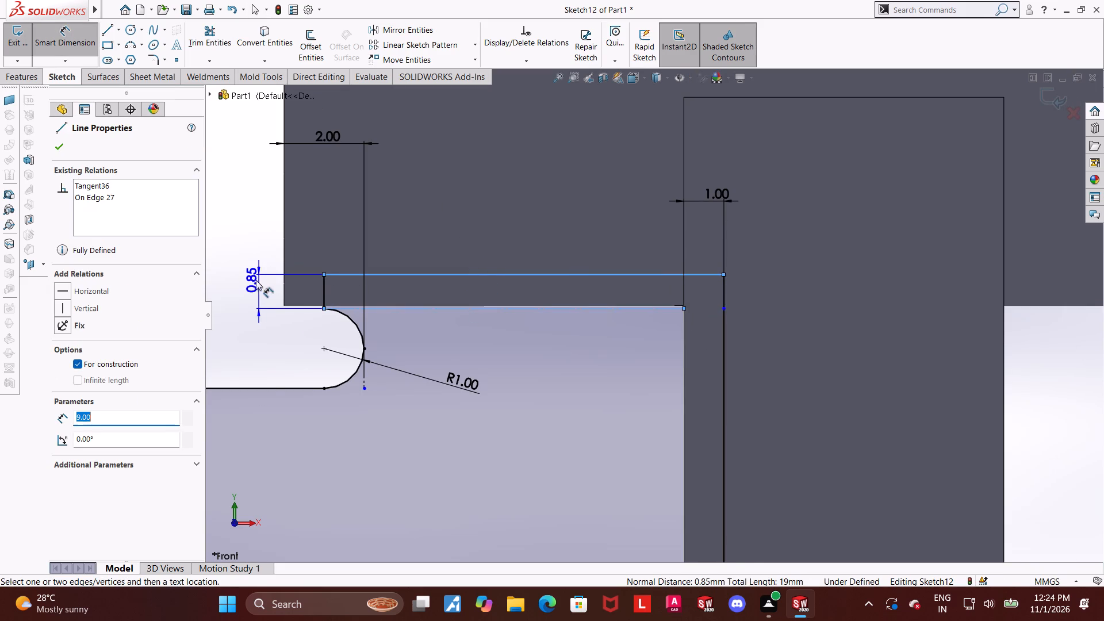
click(256, 280)
key(1)
key(Return)
key(Escape)
key(Escape)
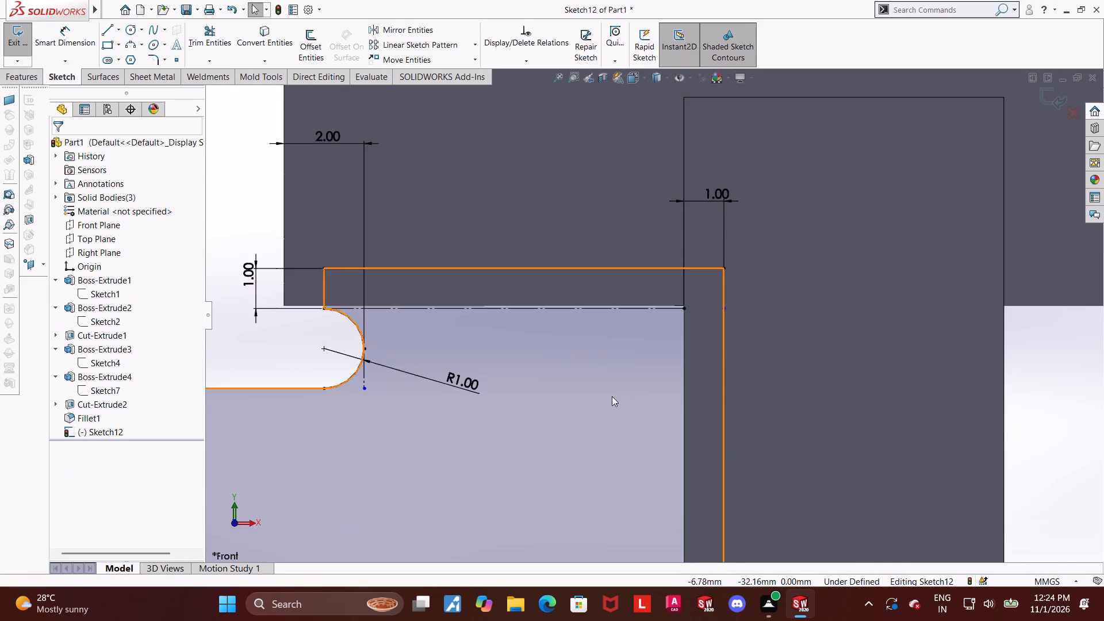
Trim the short vertical segment inside the arm between the upper horizontal line and the arm line's loose endpoint.
scroll(627, 394, up, 13)
scroll(674, 461, down, 1)
key(Escape)
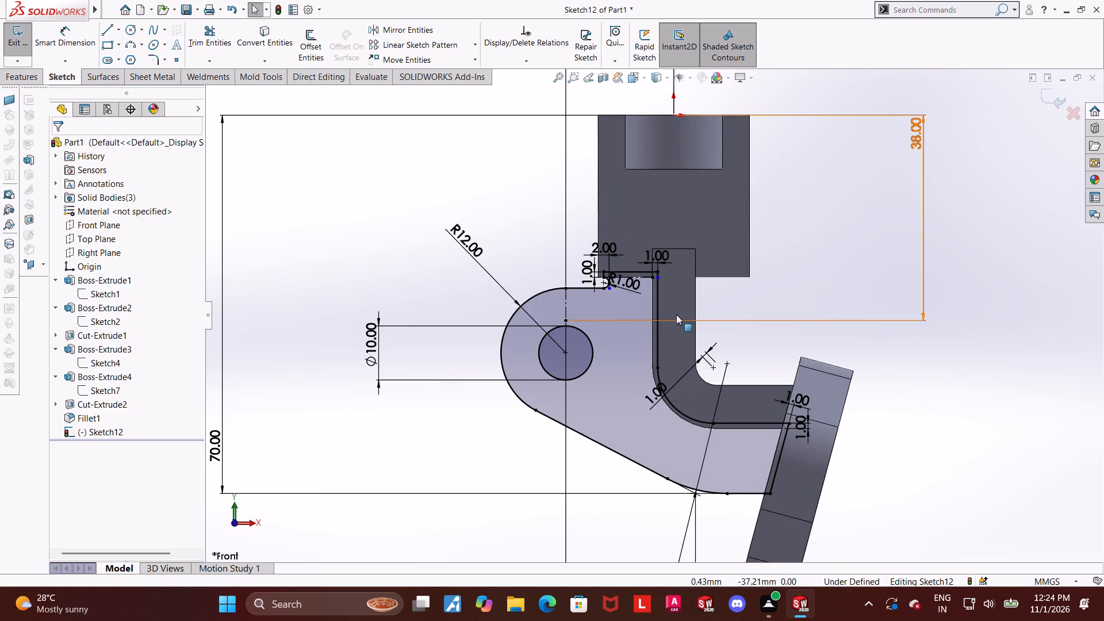
scroll(674, 305, down, 5)
scroll(631, 217, down, 5)
key(Escape)
right_click(630, 322)
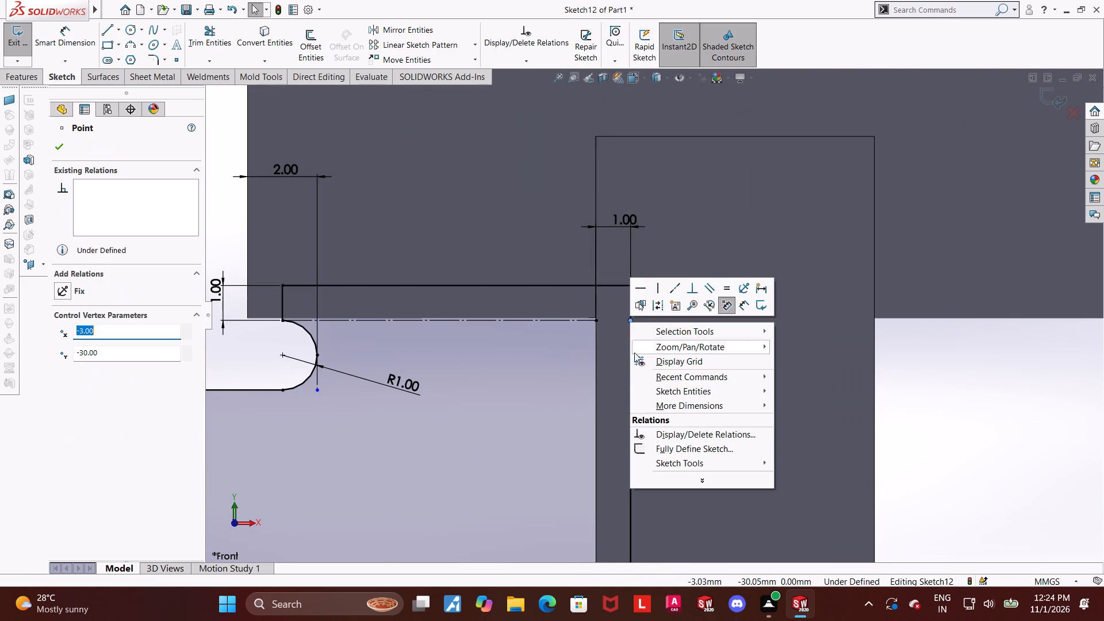
key(Escape)
key(Escape)
click(200, 40)
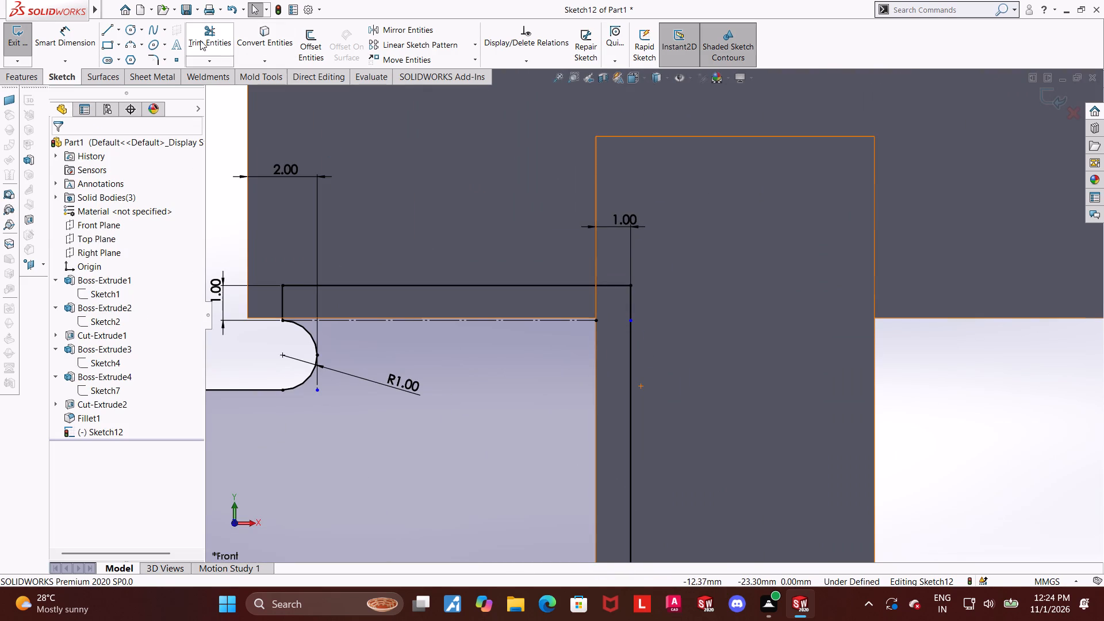
drag(649, 306, 626, 306)
key(Escape)
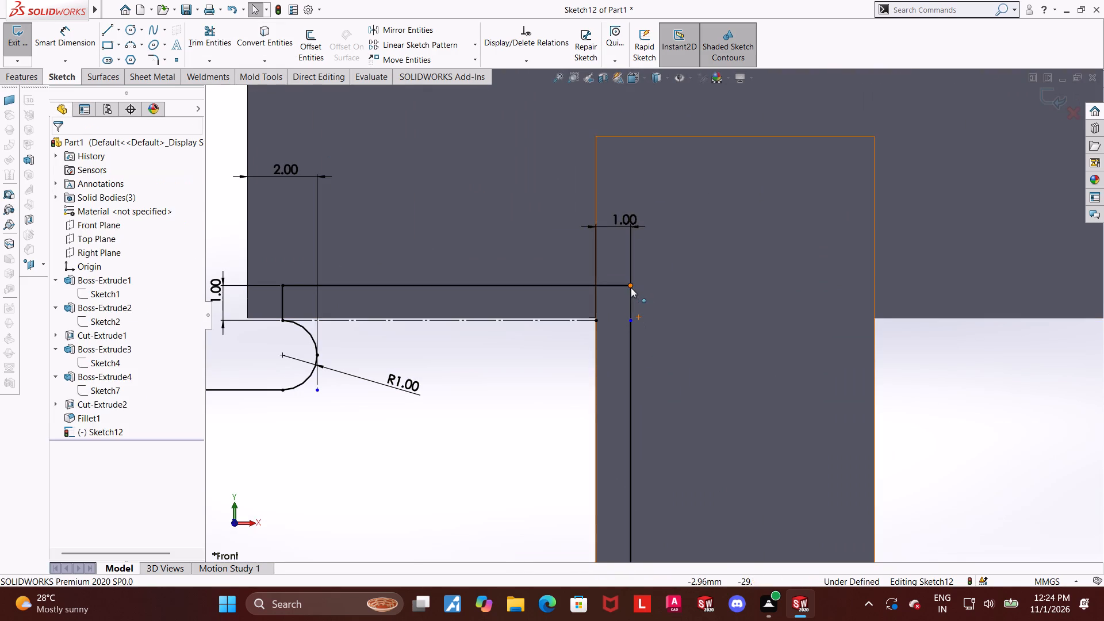
Merge the arm line's loose top endpoint with the upper horizontal line's end, and exit the sketch.
click(631, 287)
ctrl+click(629, 322)
click(65, 402)
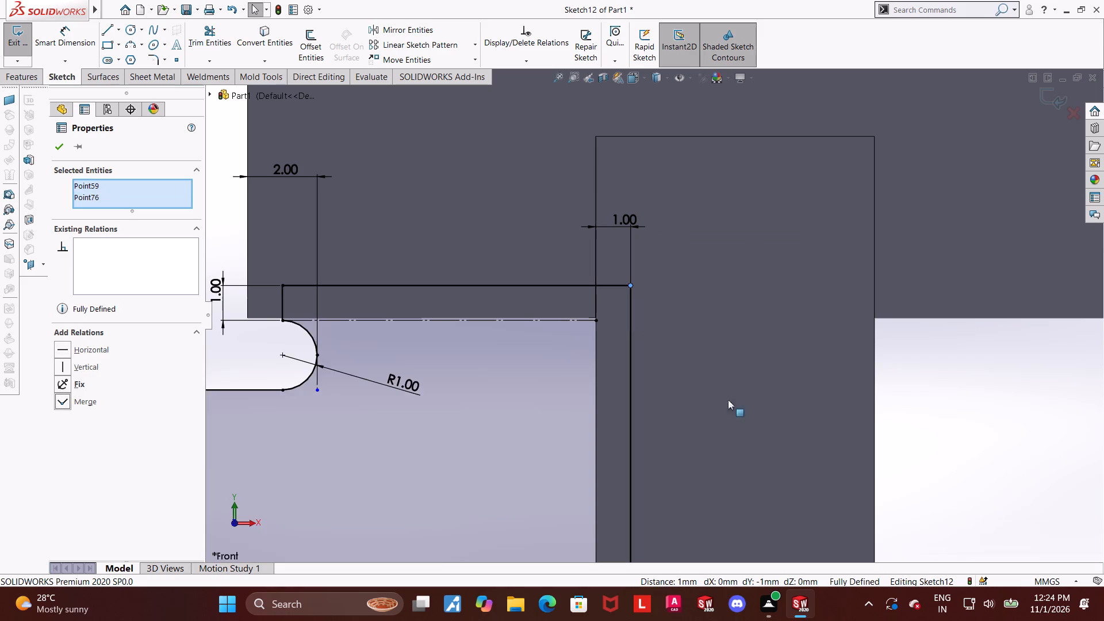
scroll(833, 407, up, 13)
click(919, 451)
scroll(746, 397, down, 2)
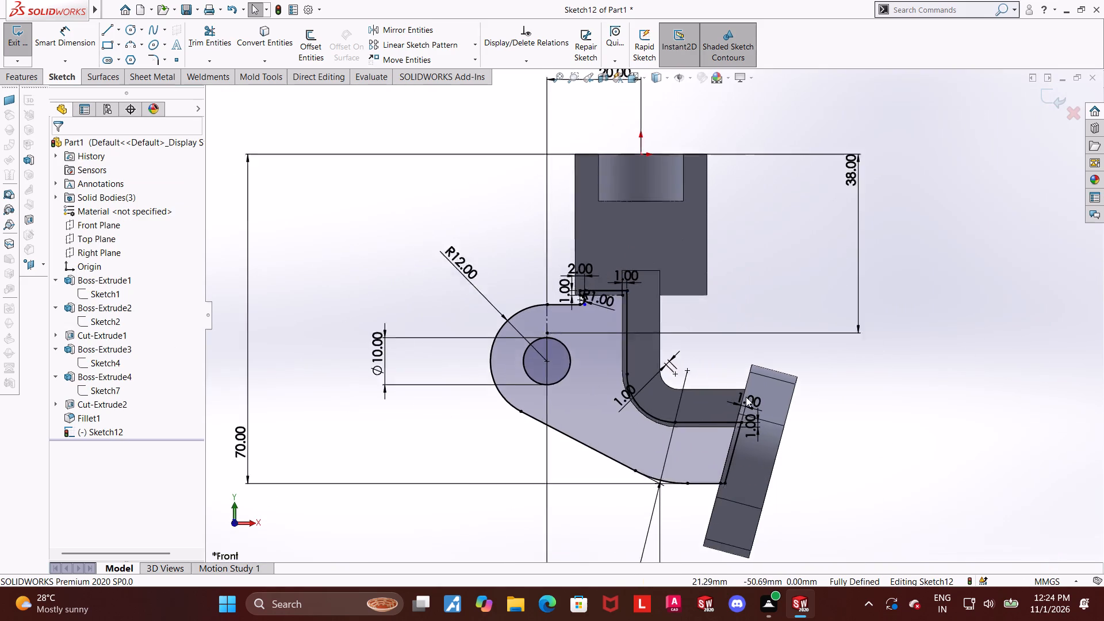
scroll(746, 397, down, 1)
middle_drag(749, 399, 760, 407)
click(1049, 98)
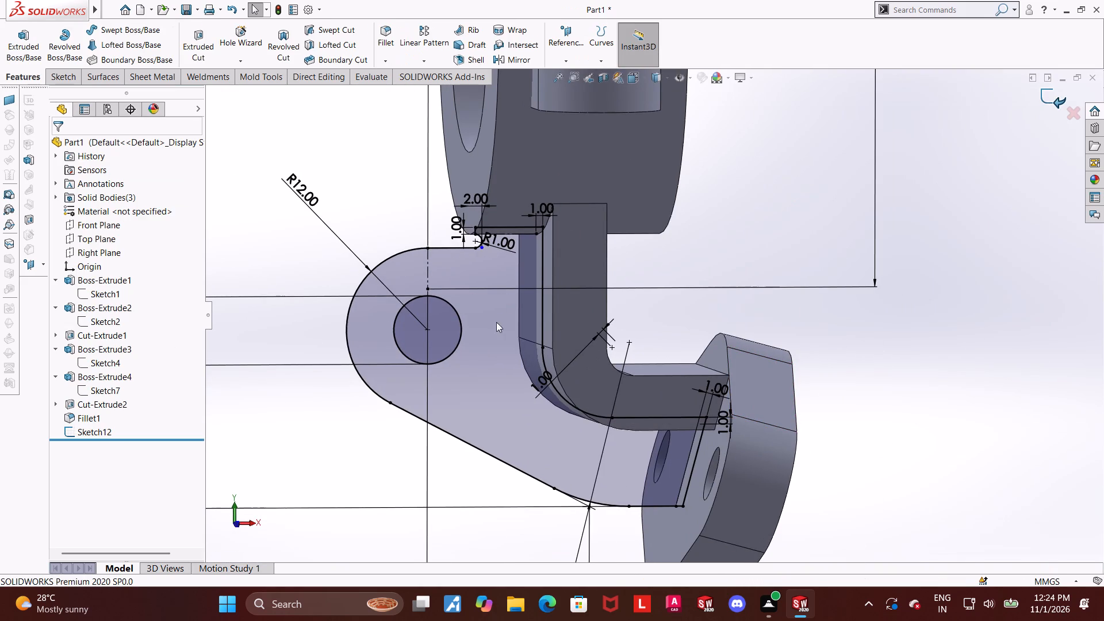
Extrude Sketch12 as a boss, Mid Plane, 6 mm deep, with Merge result on.
click(86, 431)
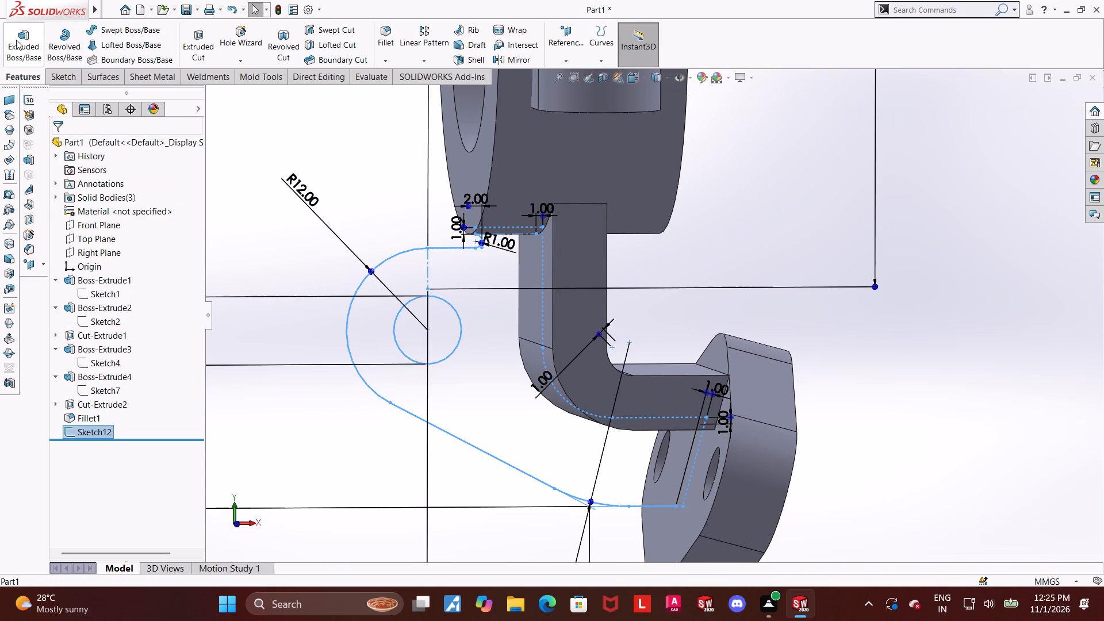
click(16, 40)
click(101, 227)
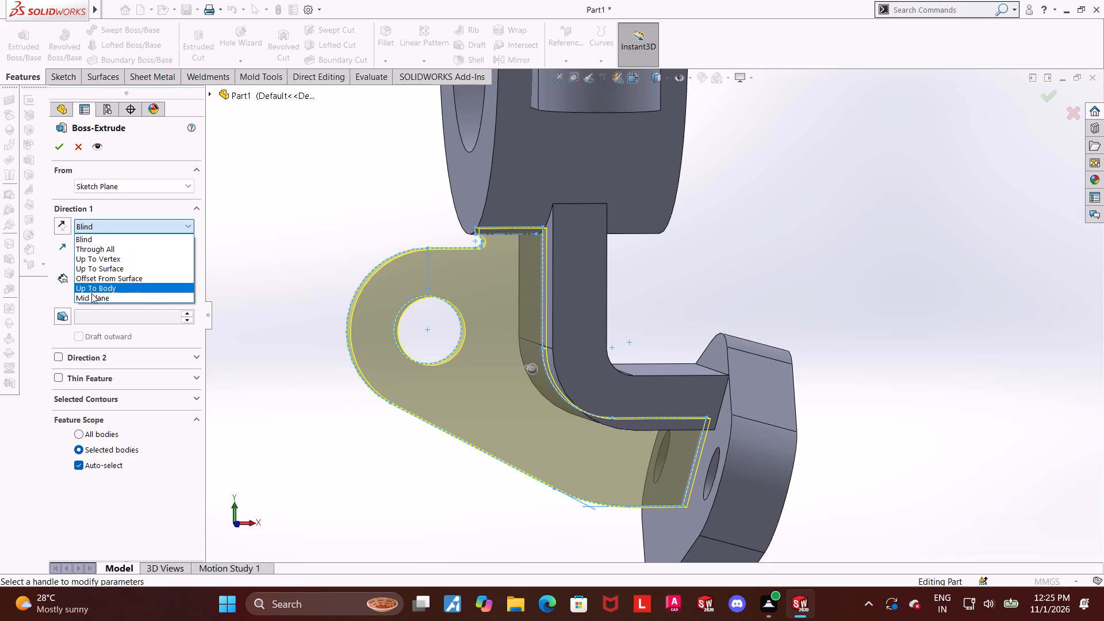
click(91, 295)
key(6)
key(Return)
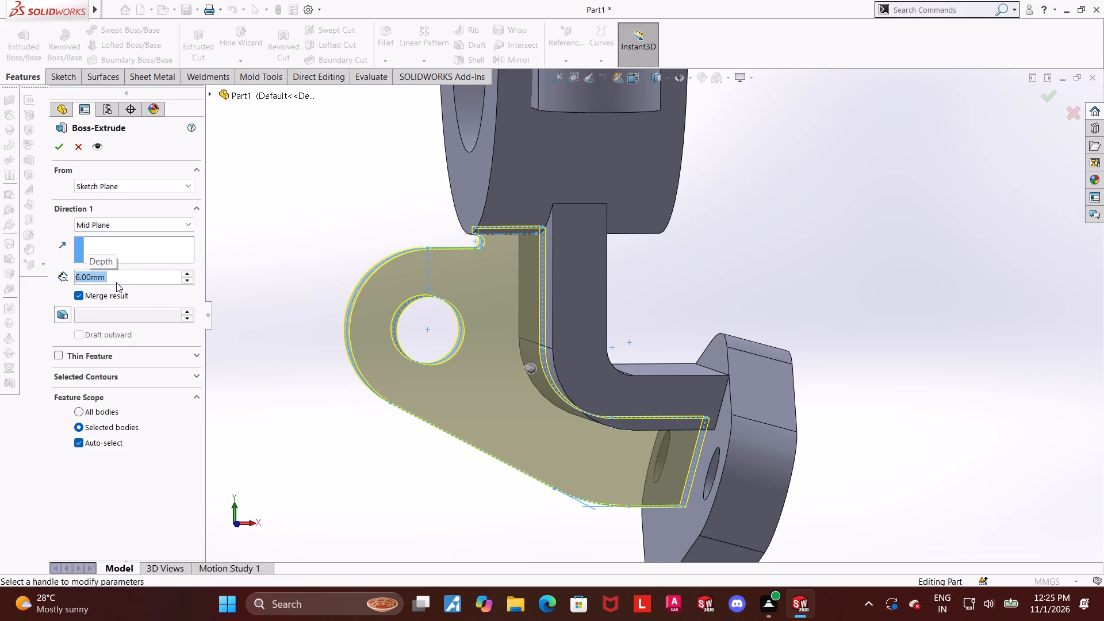
click(59, 148)
click(280, 221)
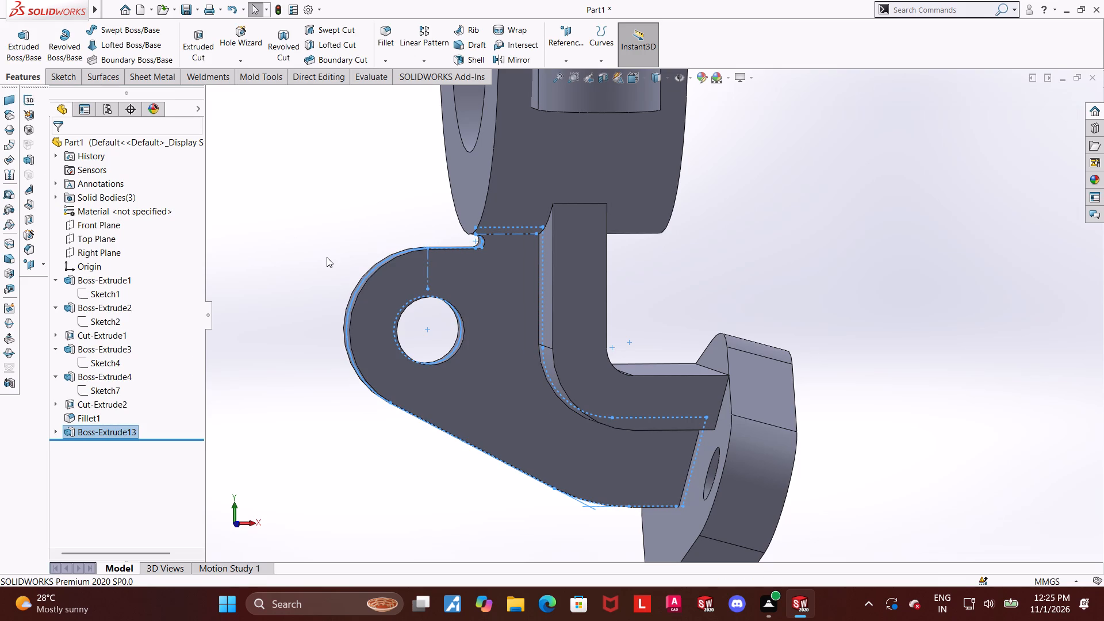
Examine how the rib joins the block, arm and tilted plate from several orientations, including isometric and back views.
key(ctrl+7)
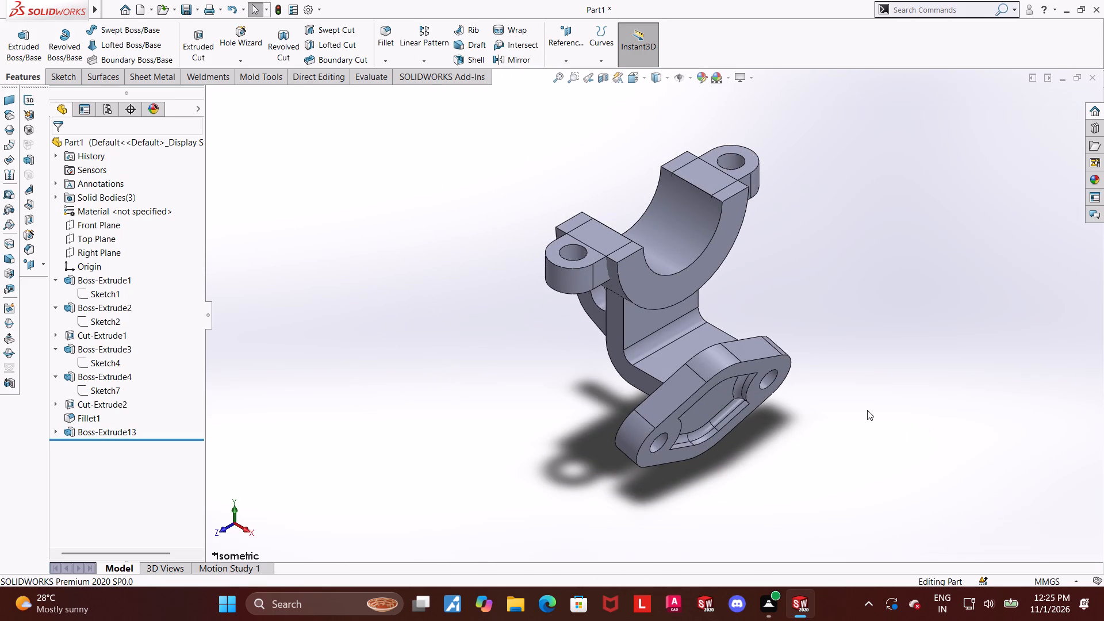
middle_drag(806, 386, 966, 333)
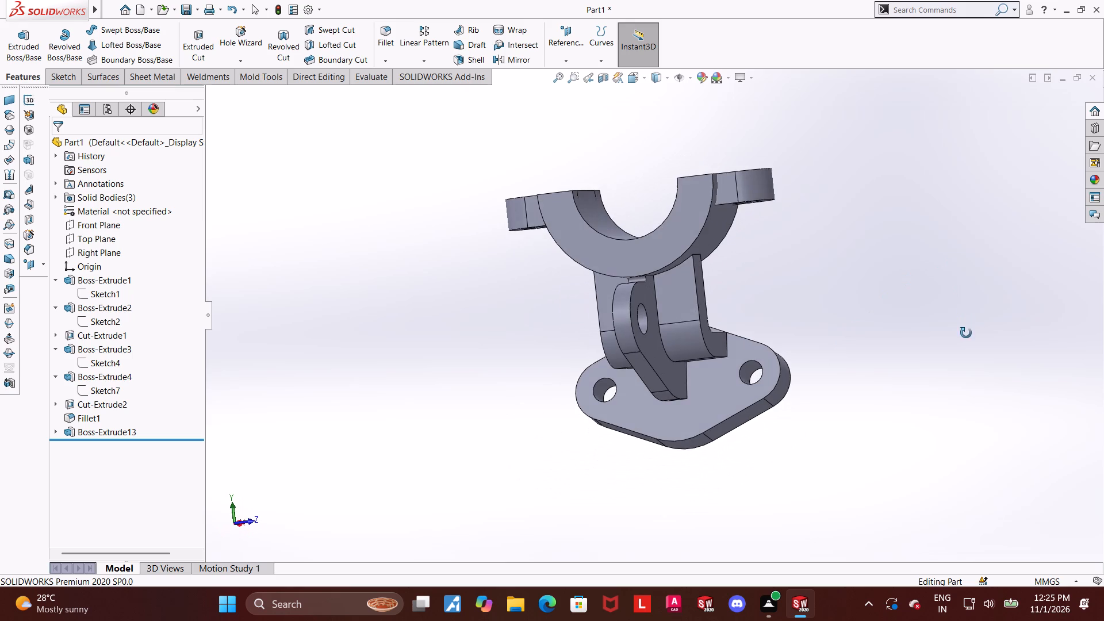
middle_drag(966, 333, 967, 333)
click(637, 80)
click(591, 252)
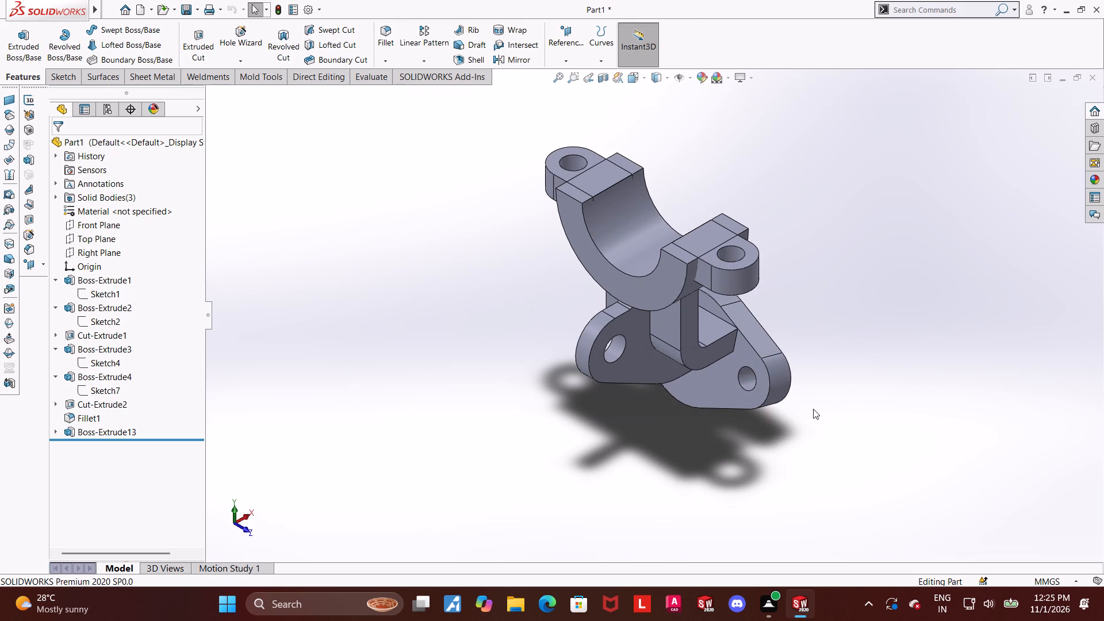
scroll(787, 417, down, 2)
scroll(622, 273, up, 4)
scroll(622, 276, down, 4)
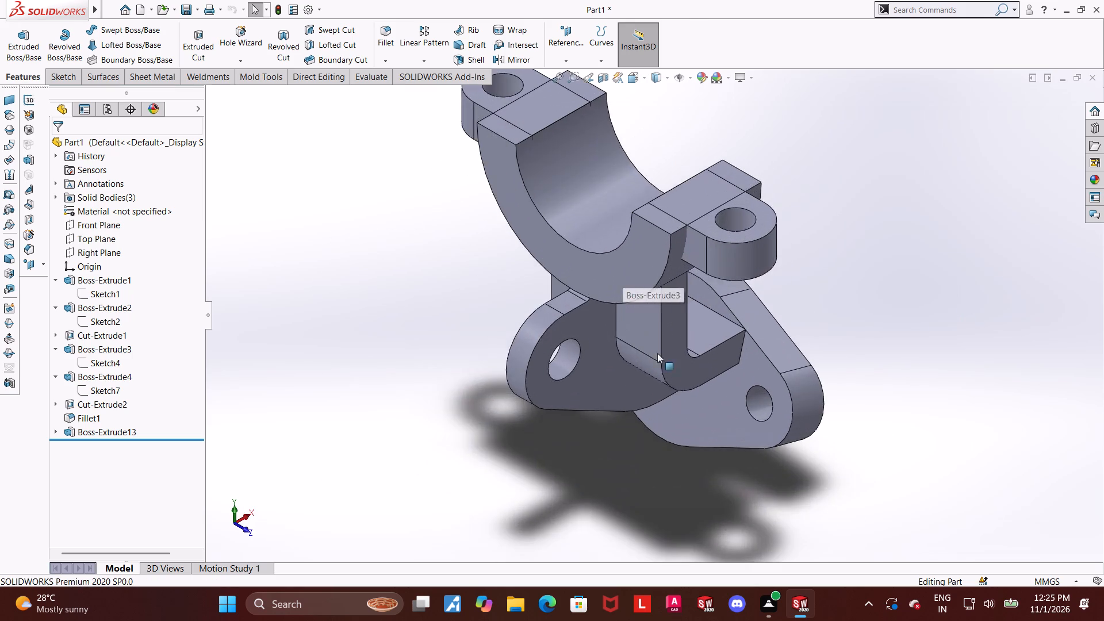
middle_drag(662, 363, 635, 289)
click(637, 82)
click(598, 382)
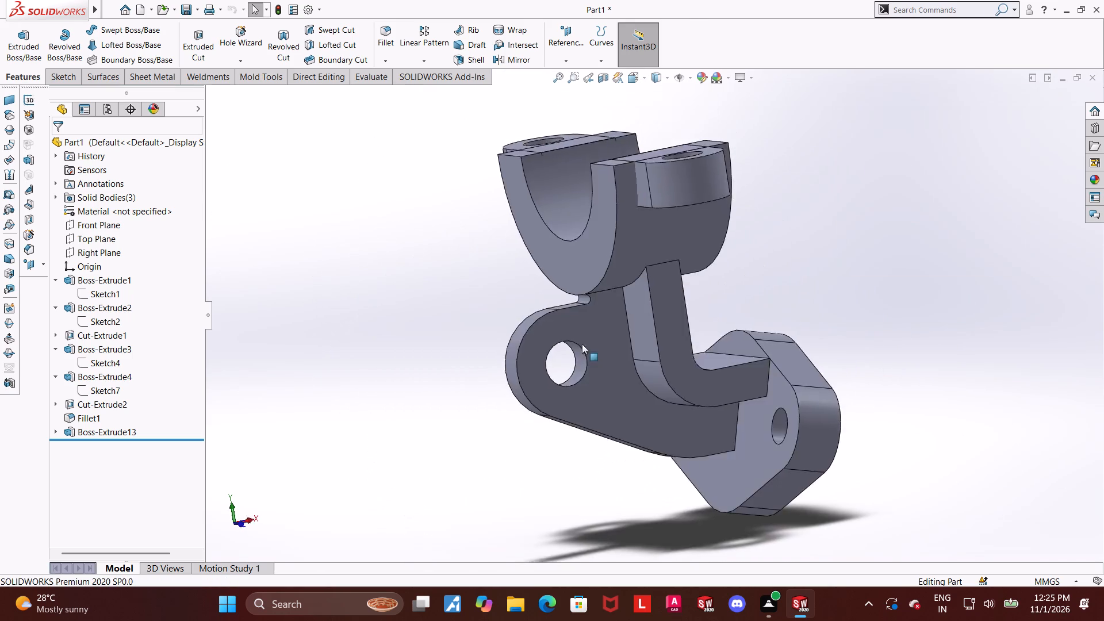
middle_drag(651, 321, 458, 324)
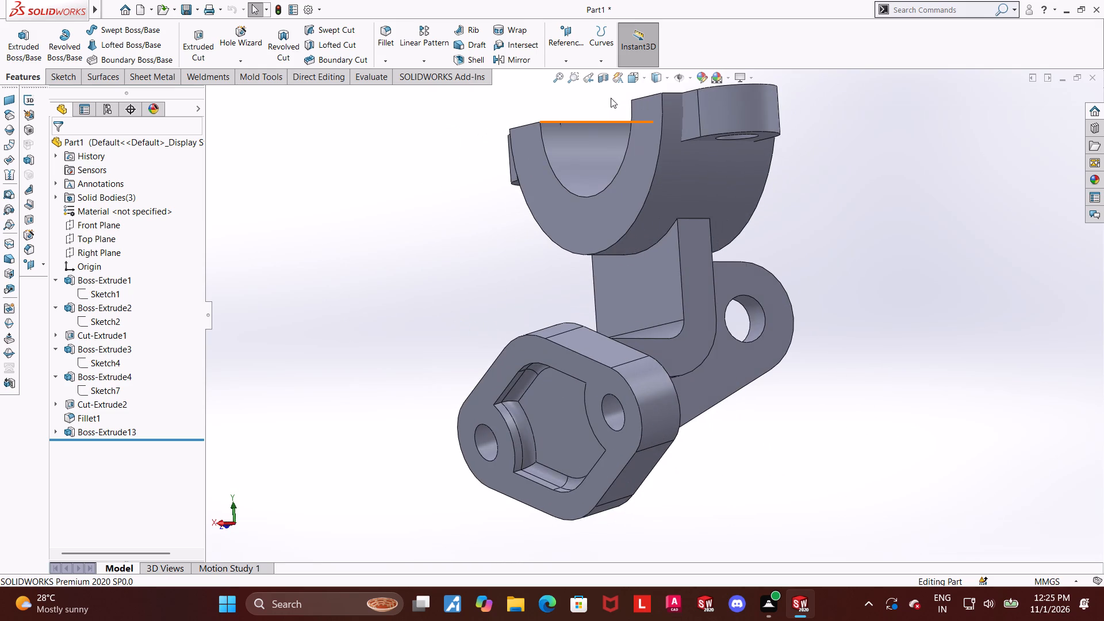
click(627, 80)
click(626, 352)
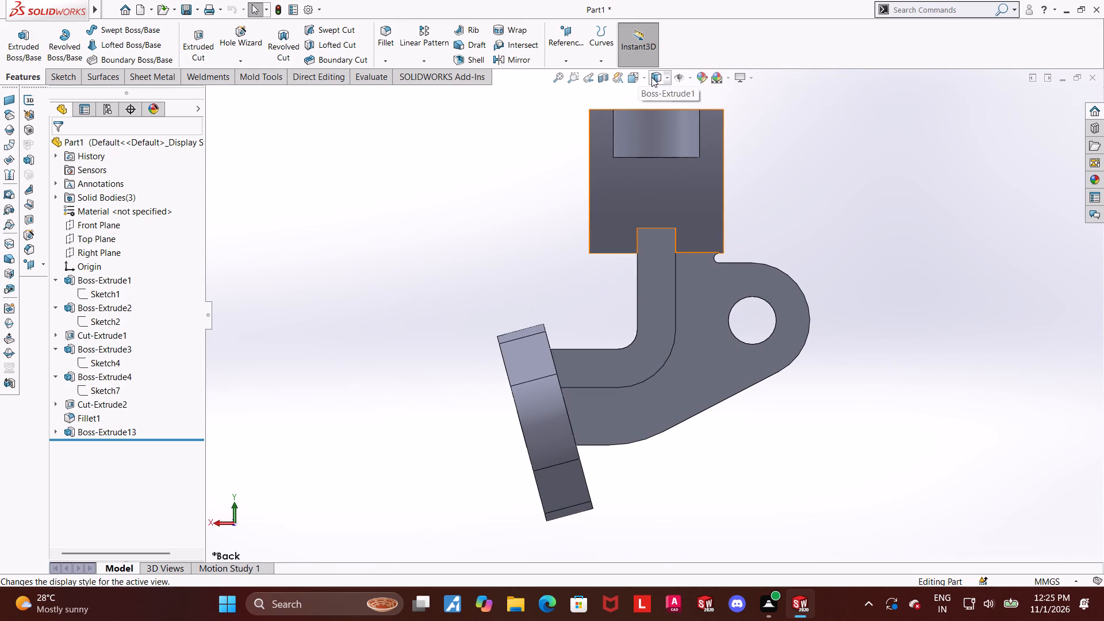
Display the model with hidden lines visible and inspect the rib's relief notch and its overlap with the neighbouring bodies.
click(653, 77)
click(662, 142)
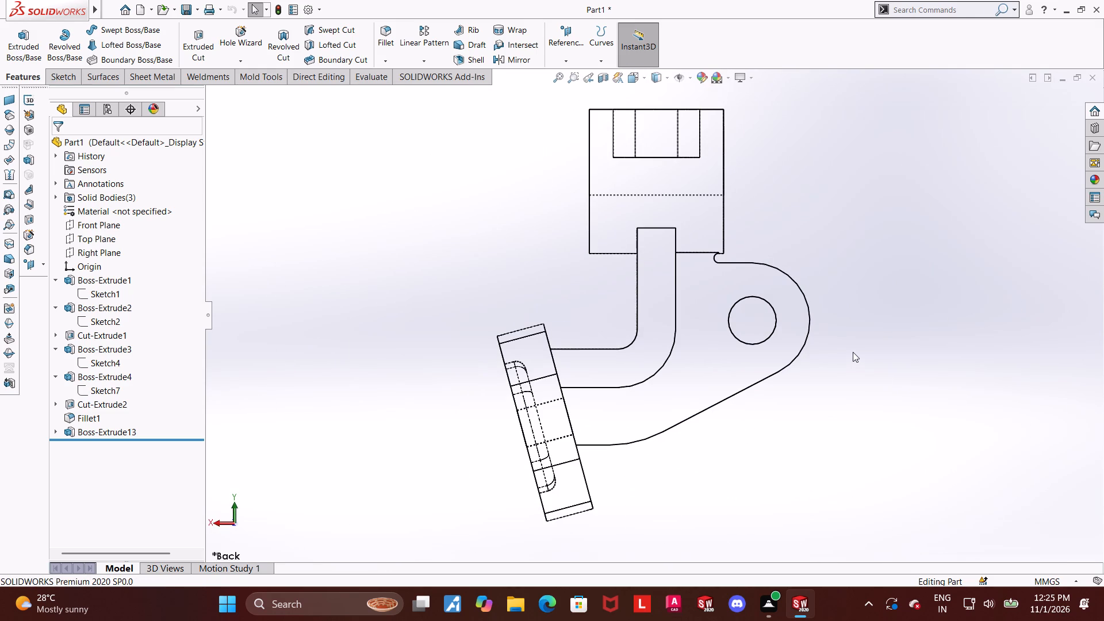
scroll(762, 256, down, 4)
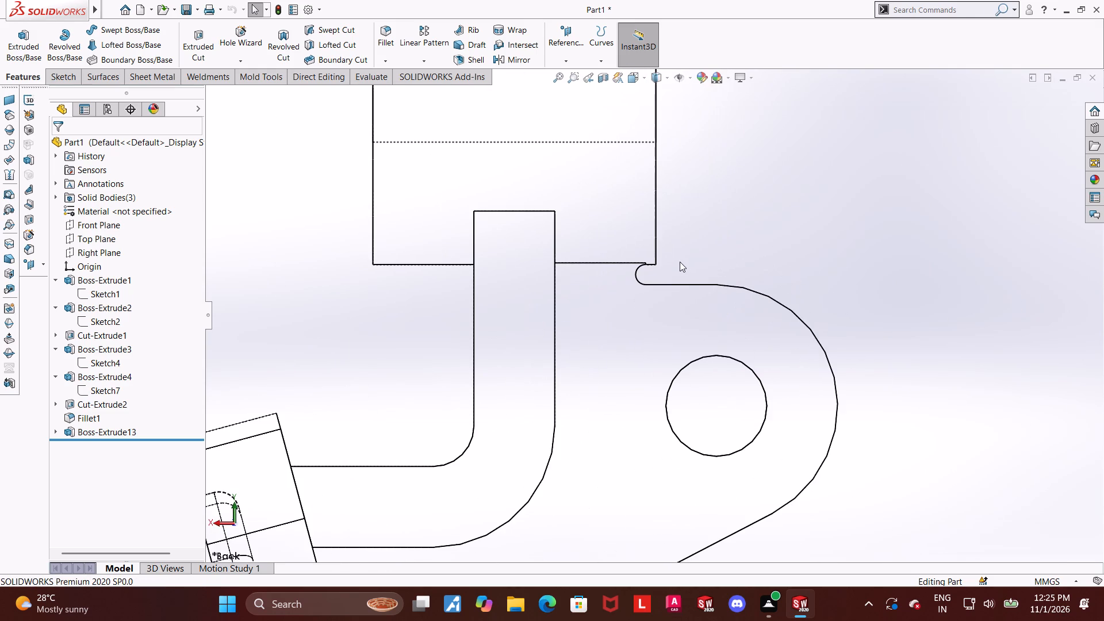
scroll(665, 271, up, 4)
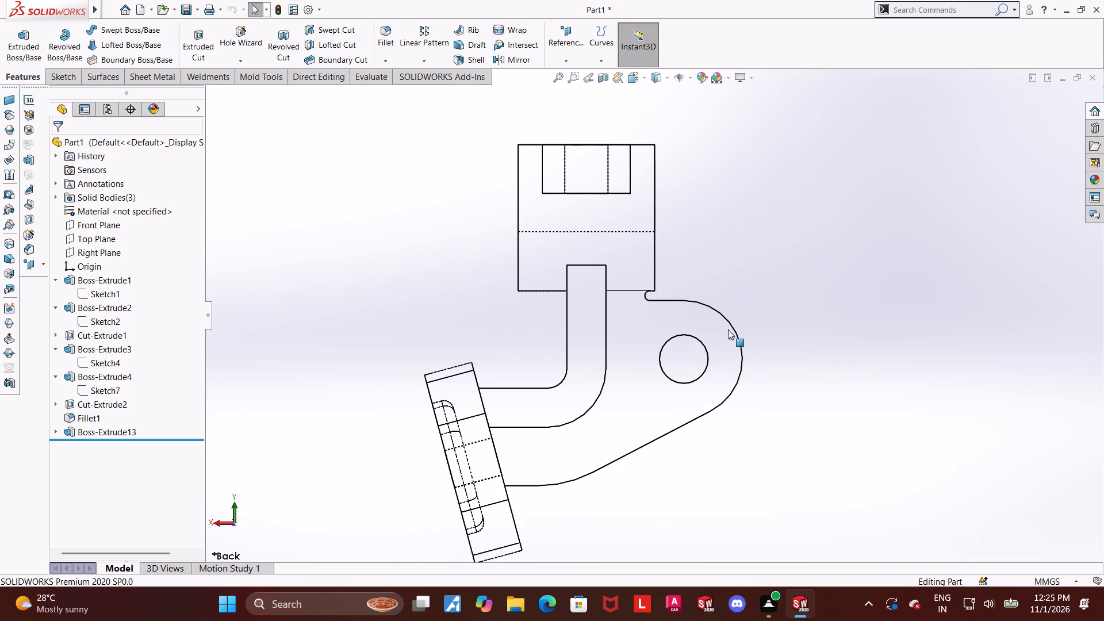
scroll(735, 361, up, 2)
middle_drag(700, 378, 677, 334)
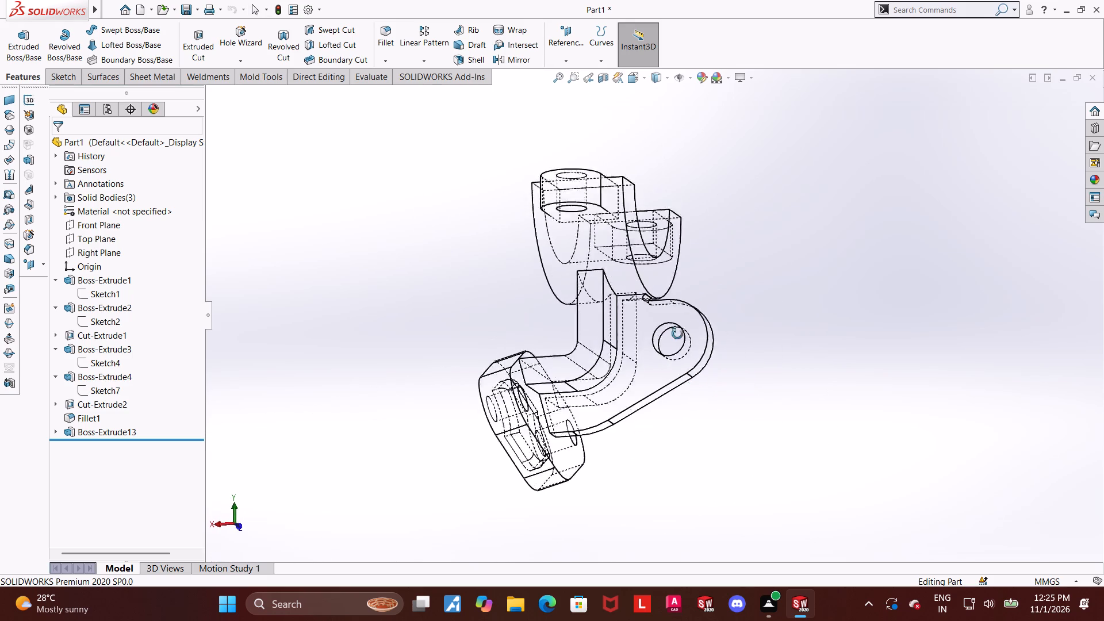
middle_drag(677, 334, 668, 277)
Measure the rib's curved lower face and the edge of its round hole.
click(375, 74)
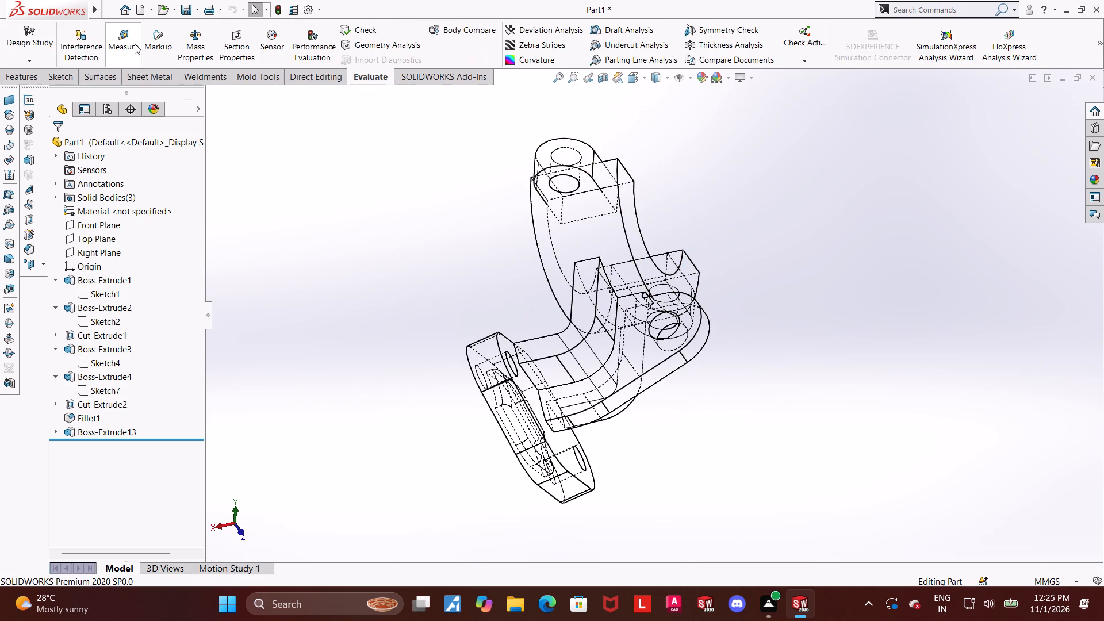
click(123, 37)
click(591, 415)
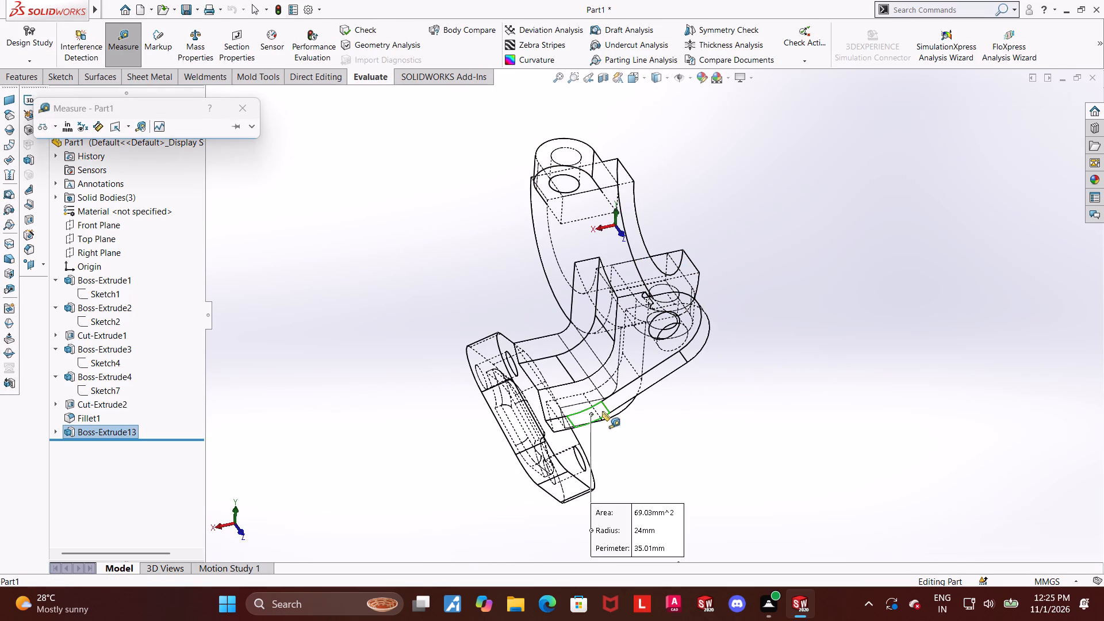
key(Escape)
click(136, 48)
middle_drag(795, 216, 791, 260)
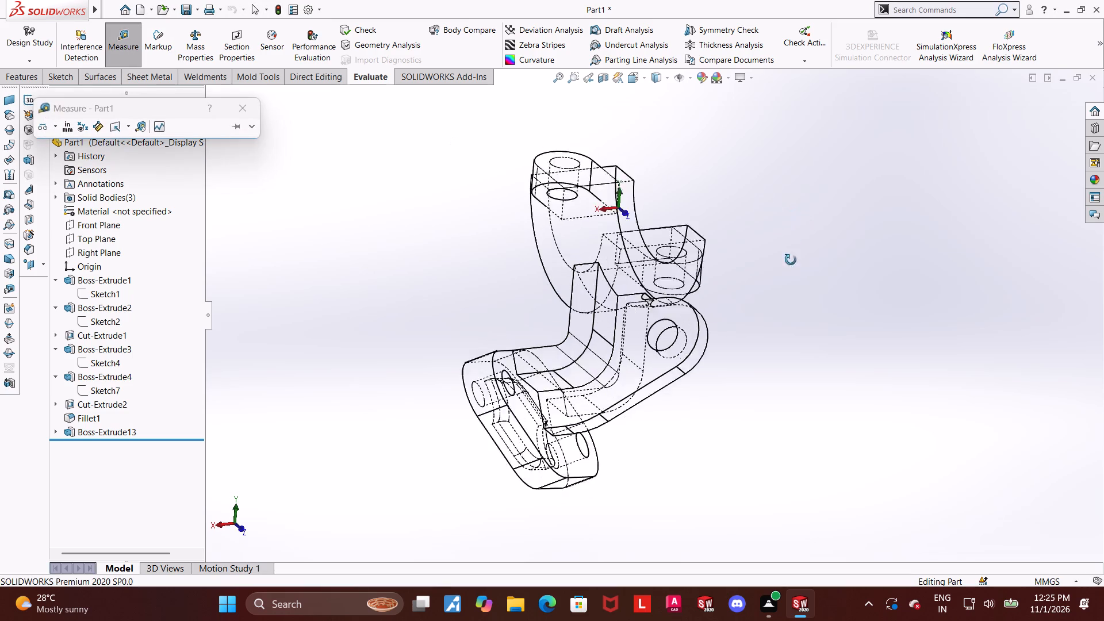
middle_drag(791, 260, 784, 306)
scroll(782, 306, up, 1)
middle_drag(704, 338, 677, 420)
click(665, 357)
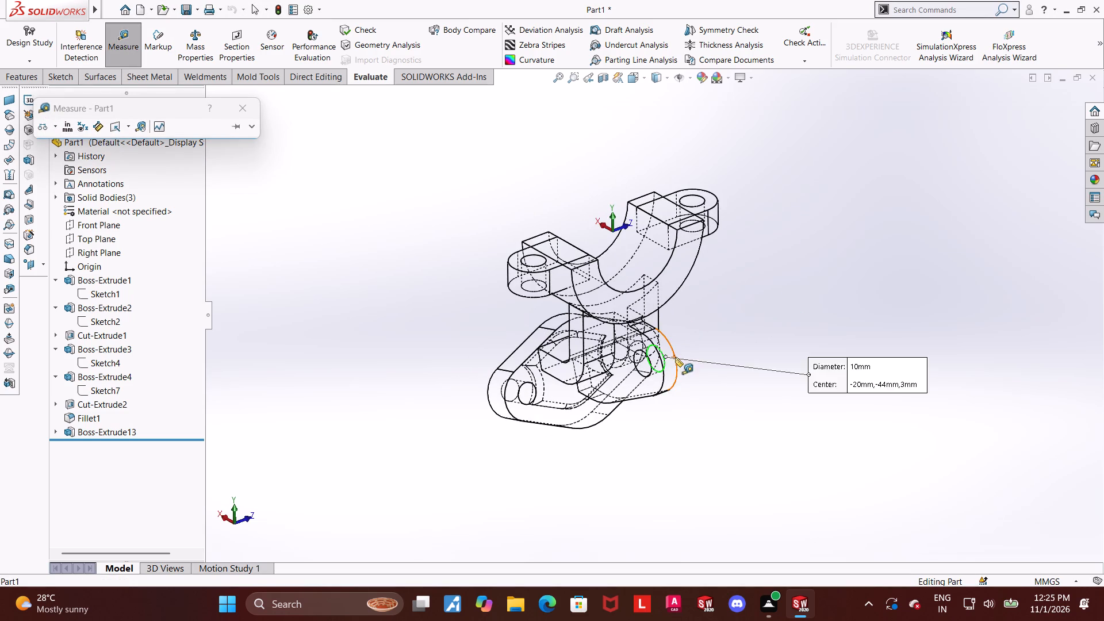
key(Escape)
Measure at the rib's rounded outer end, and view the part from other orientations.
scroll(700, 359, down, 4)
click(132, 34)
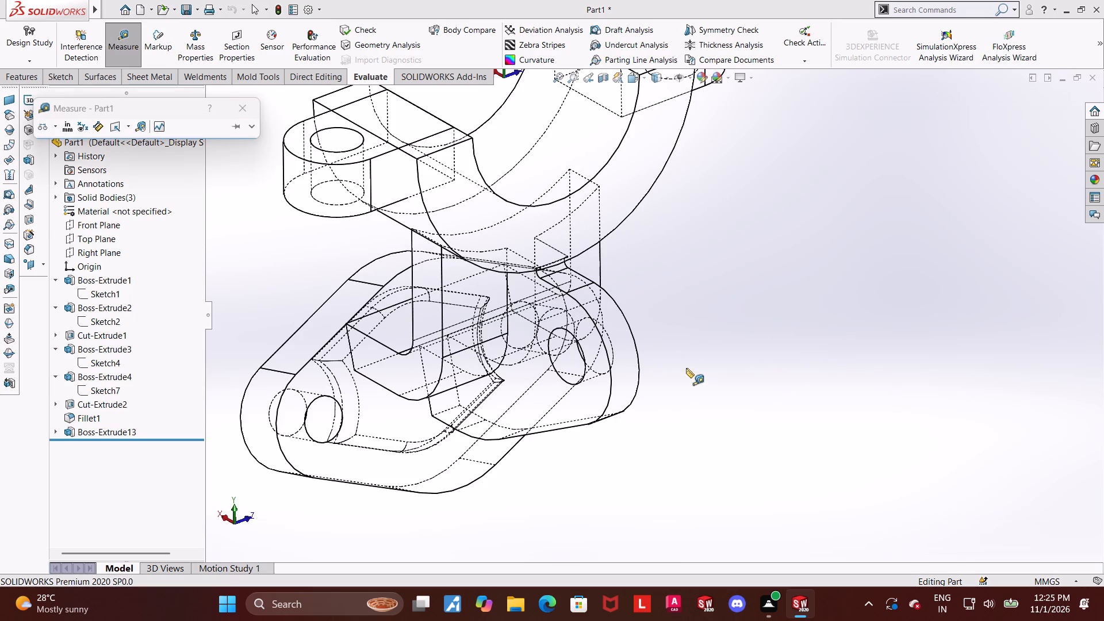
click(628, 369)
key(Escape)
middle_drag(594, 439, 595, 411)
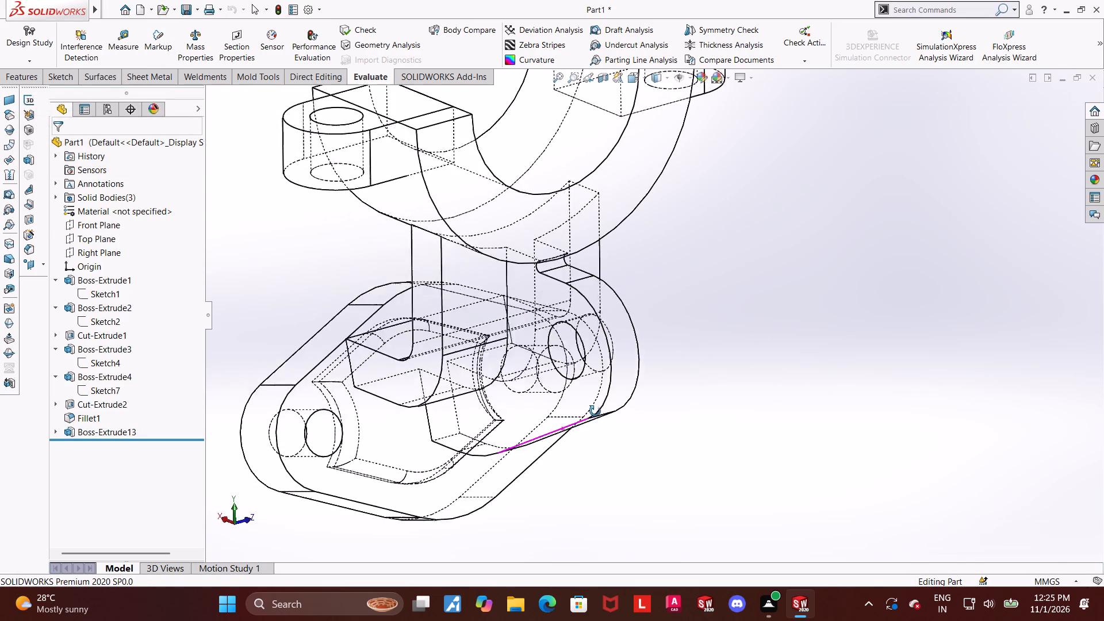
middle_drag(595, 411, 655, 172)
scroll(608, 459, up, 6)
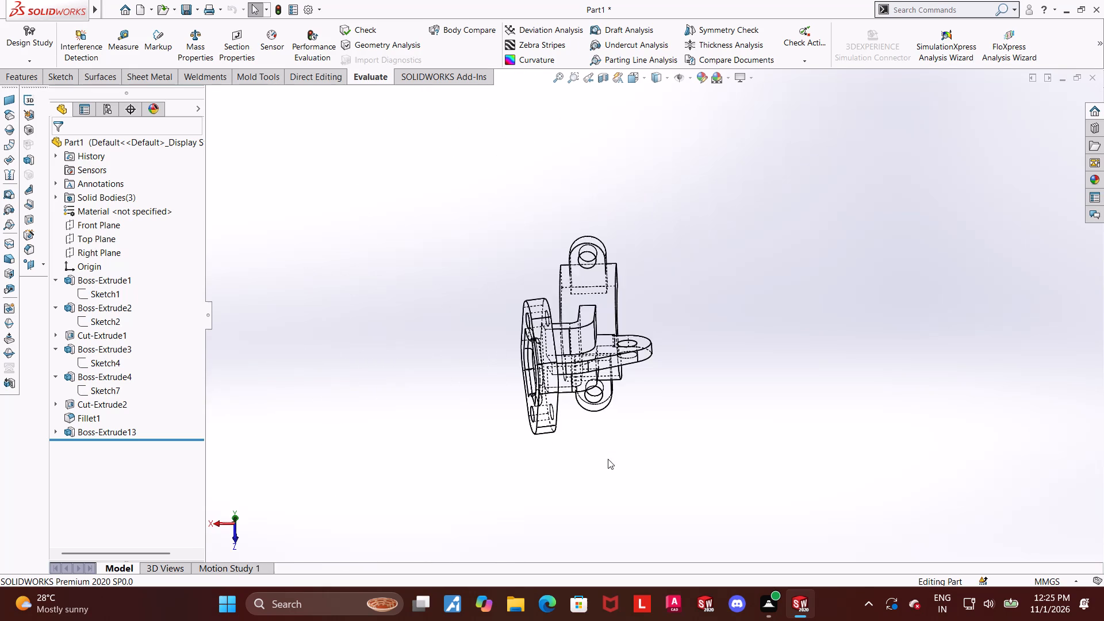
Measure the rib's curved lower face.
middle_drag(631, 423, 591, 518)
scroll(579, 409, down, 5)
key(Escape)
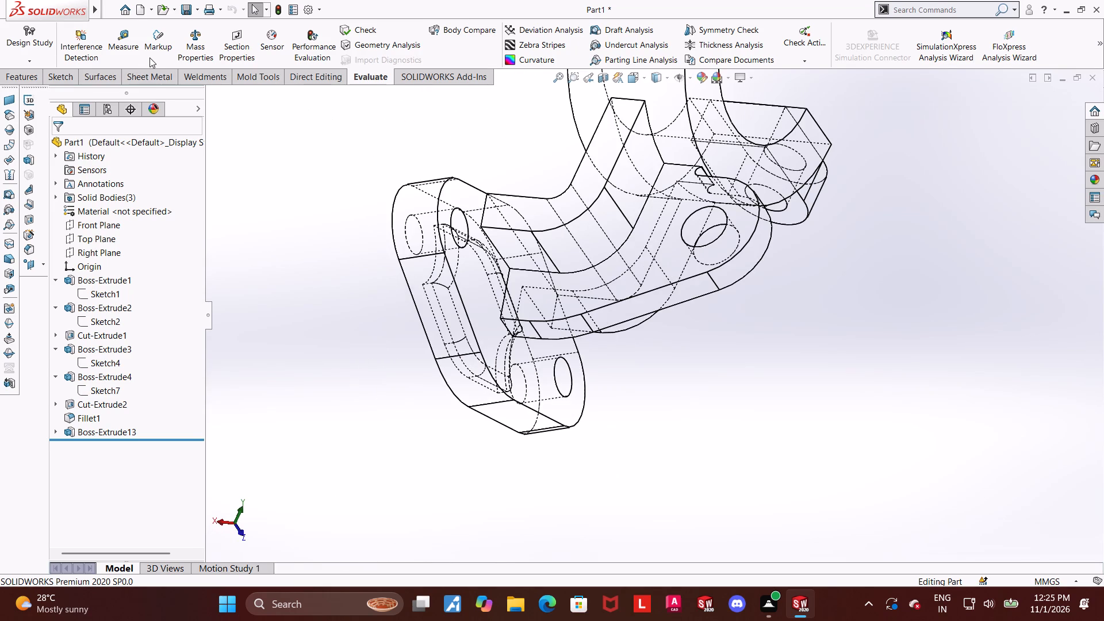
click(117, 29)
click(580, 325)
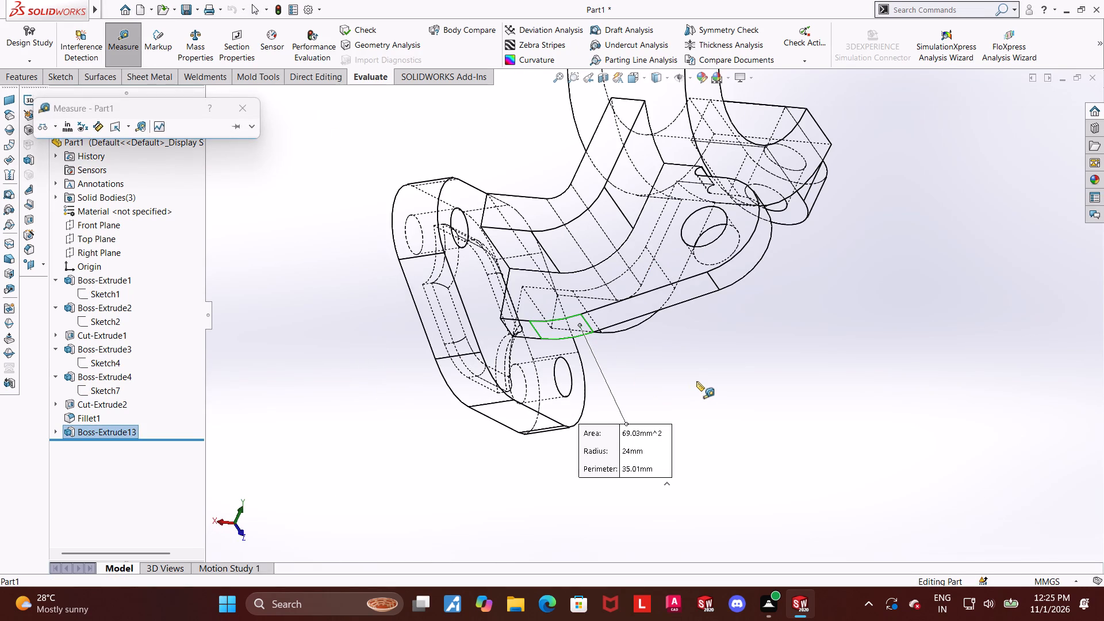
key(Escape)
scroll(697, 381, up, 5)
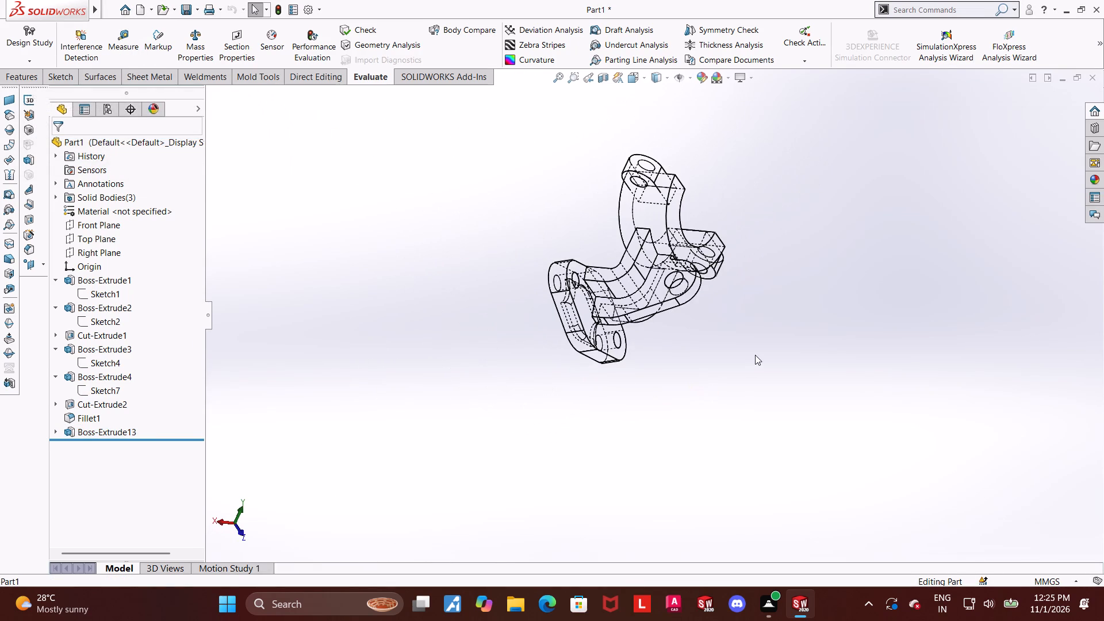
Measure at the rib's round hole near its rounded outer end.
key(ctrl+7)
middle_drag(933, 388, 724, 390)
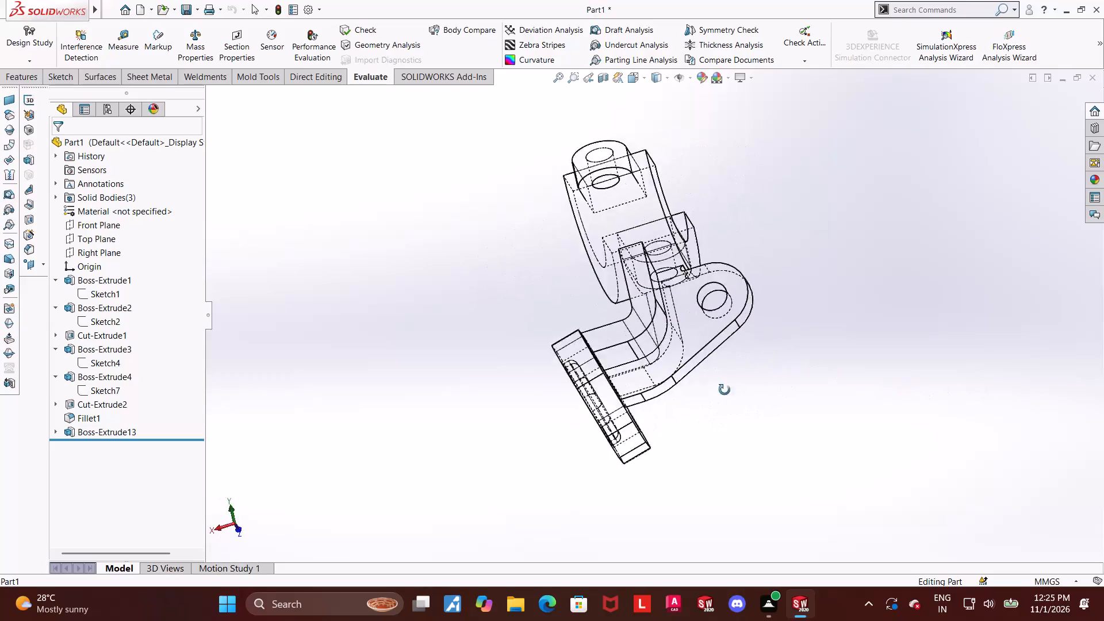
middle_drag(724, 390, 743, 529)
scroll(779, 361, down, 5)
click(113, 31)
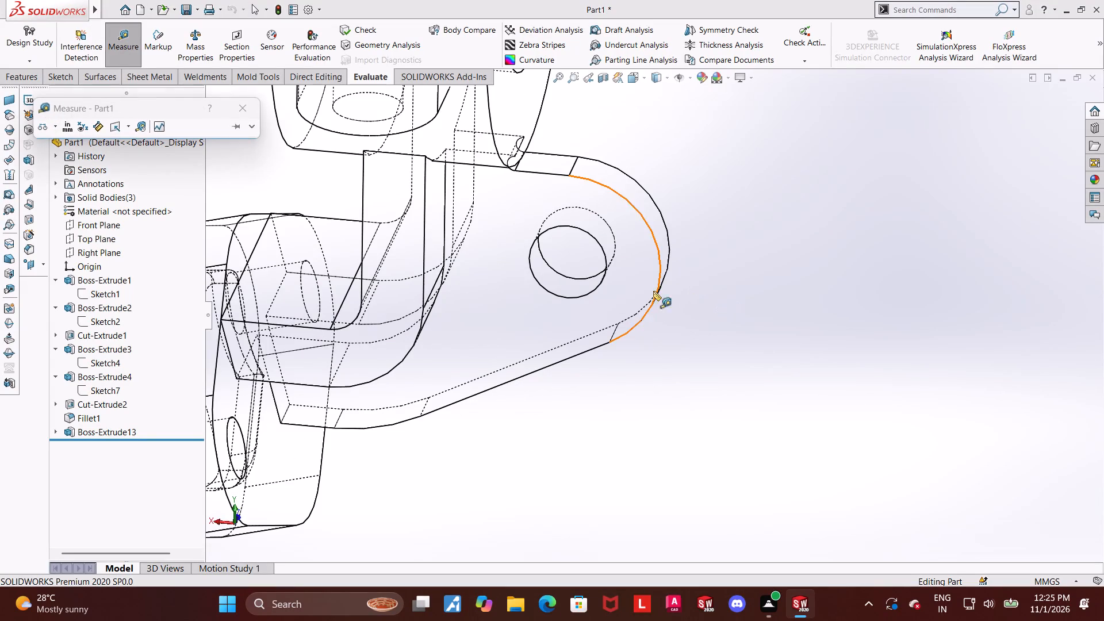
click(577, 283)
key(Escape)
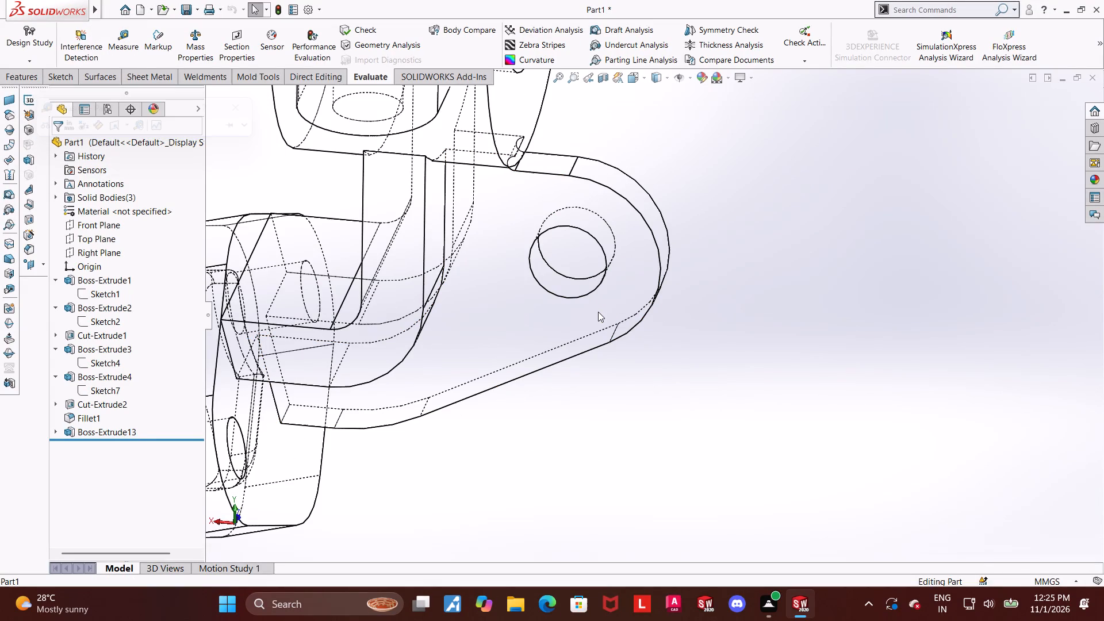
Switch the model's display style from hidden lines visible to shaded with edges.
key(ctrl+7)
scroll(642, 320, up, 4)
middle_drag(726, 358, 807, 326)
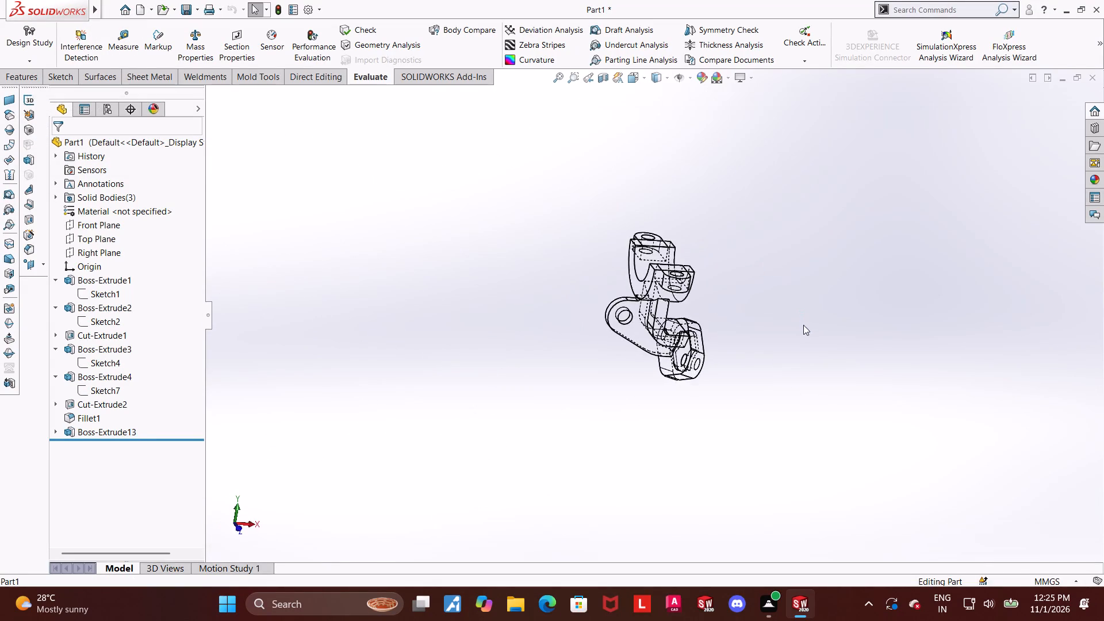
scroll(752, 326, down, 4)
middle_drag(726, 312, 884, 381)
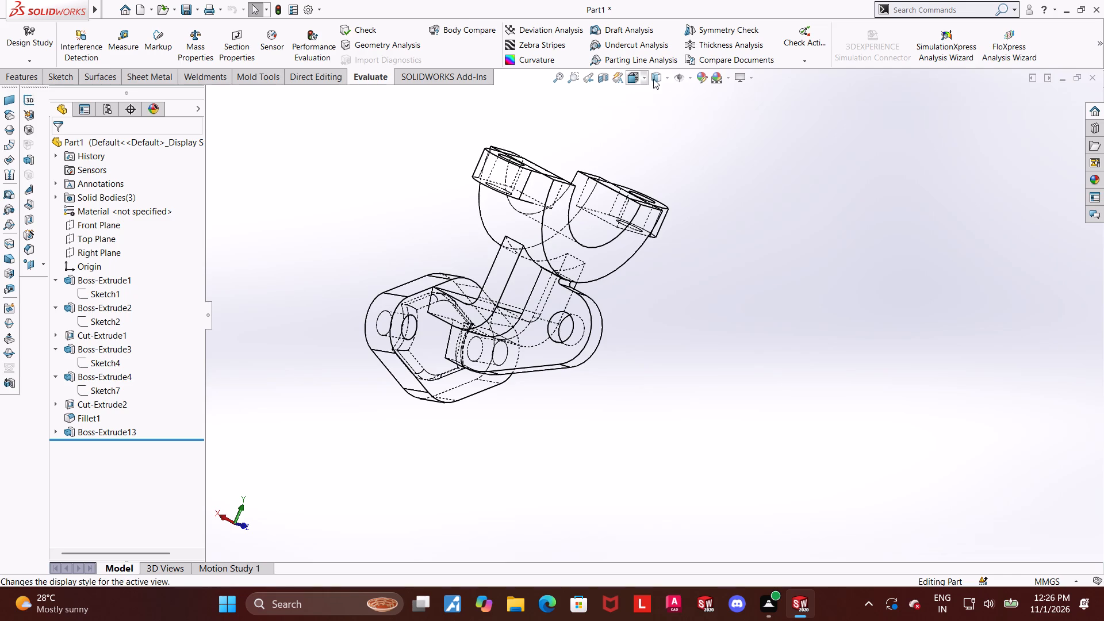
click(658, 79)
click(659, 94)
Examine the shaded bracket from several angled orientations, checking how the half-round block, arm, rib and tilted plate meet.
click(636, 72)
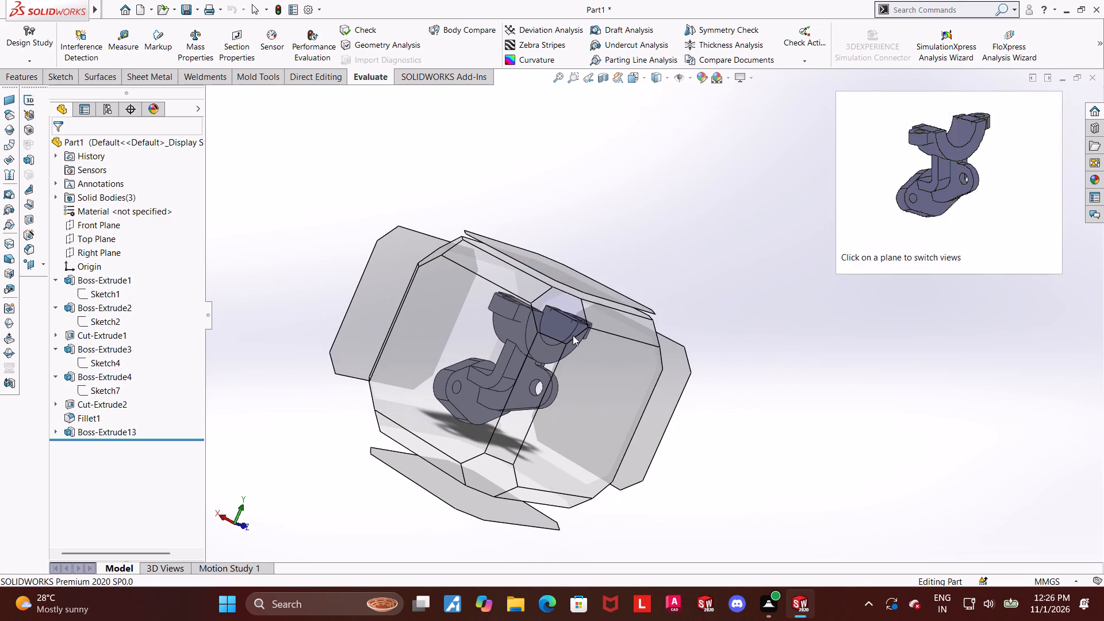
click(572, 335)
middle_drag(707, 313, 615, 300)
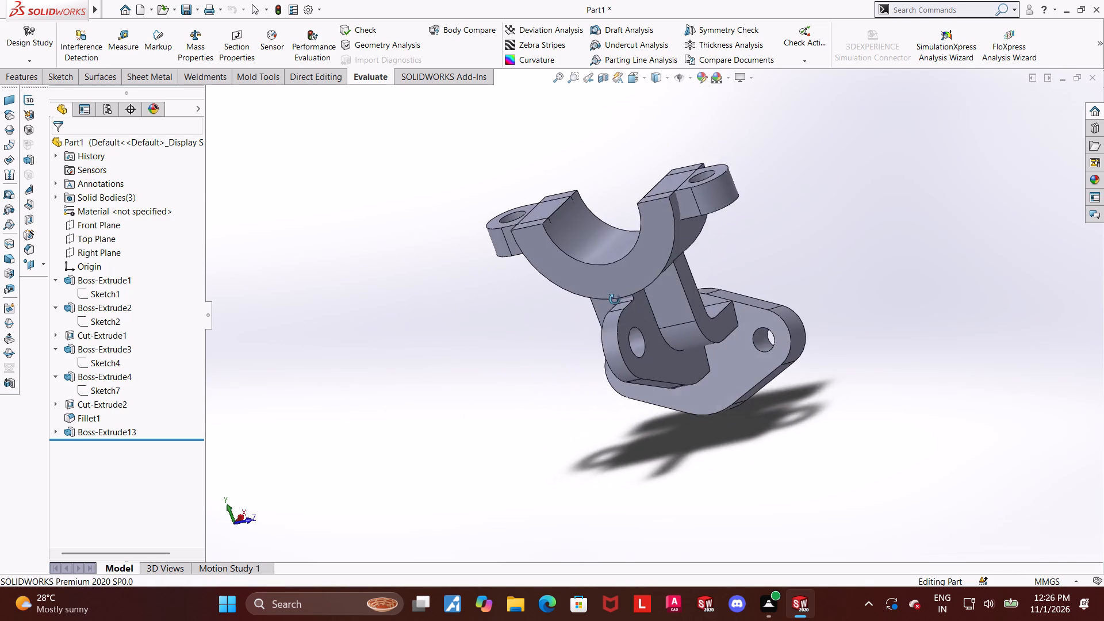
middle_drag(615, 300, 630, 319)
click(637, 80)
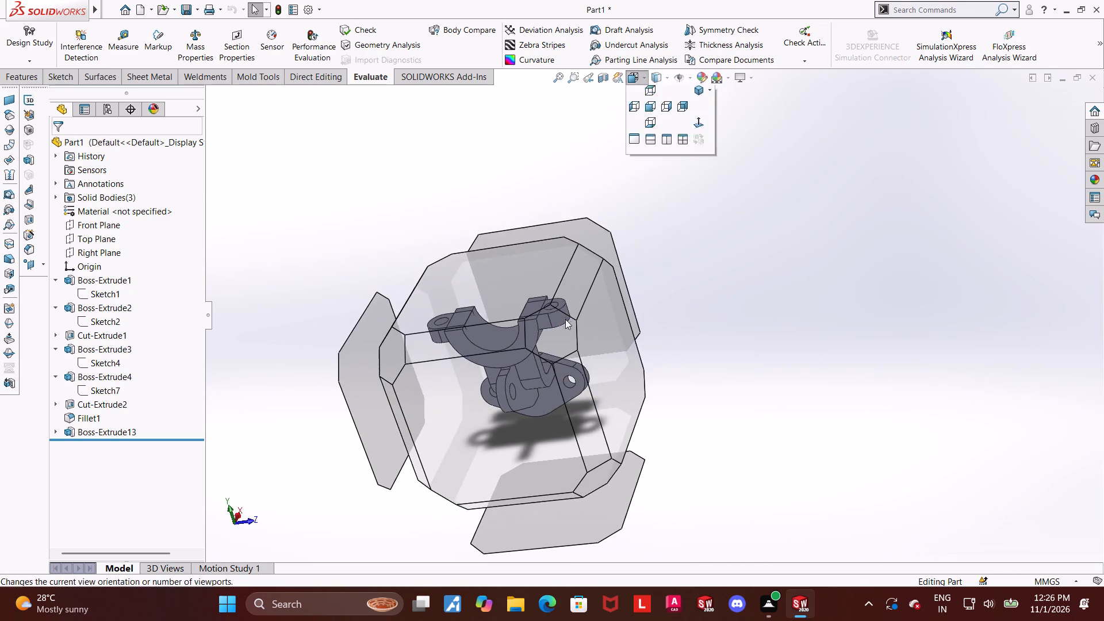
click(555, 327)
scroll(833, 334, down, 1)
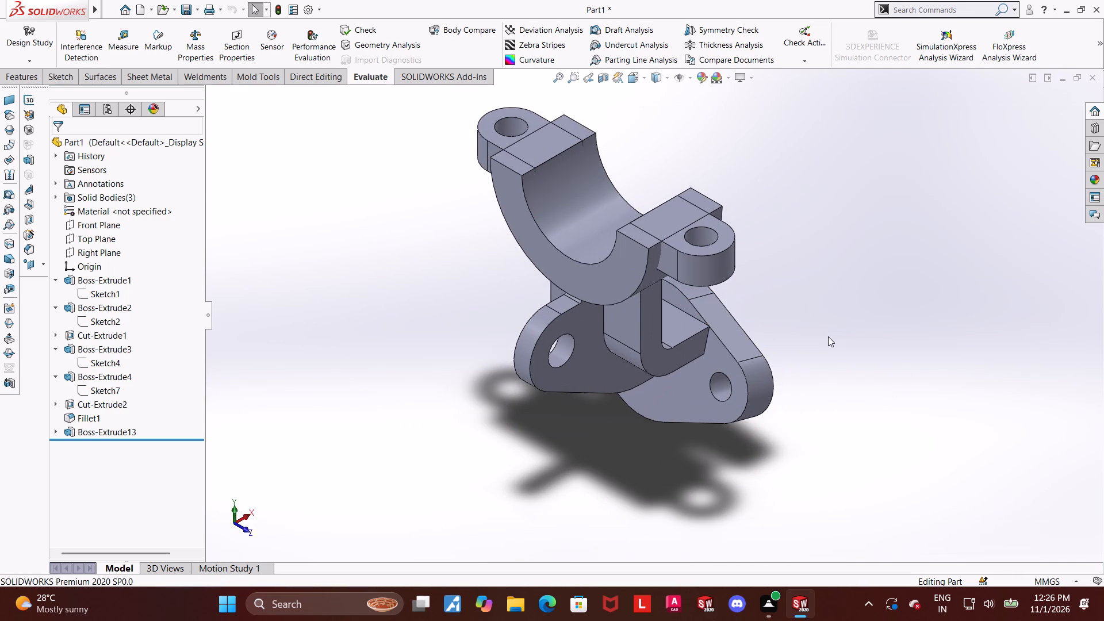
scroll(821, 345, down, 1)
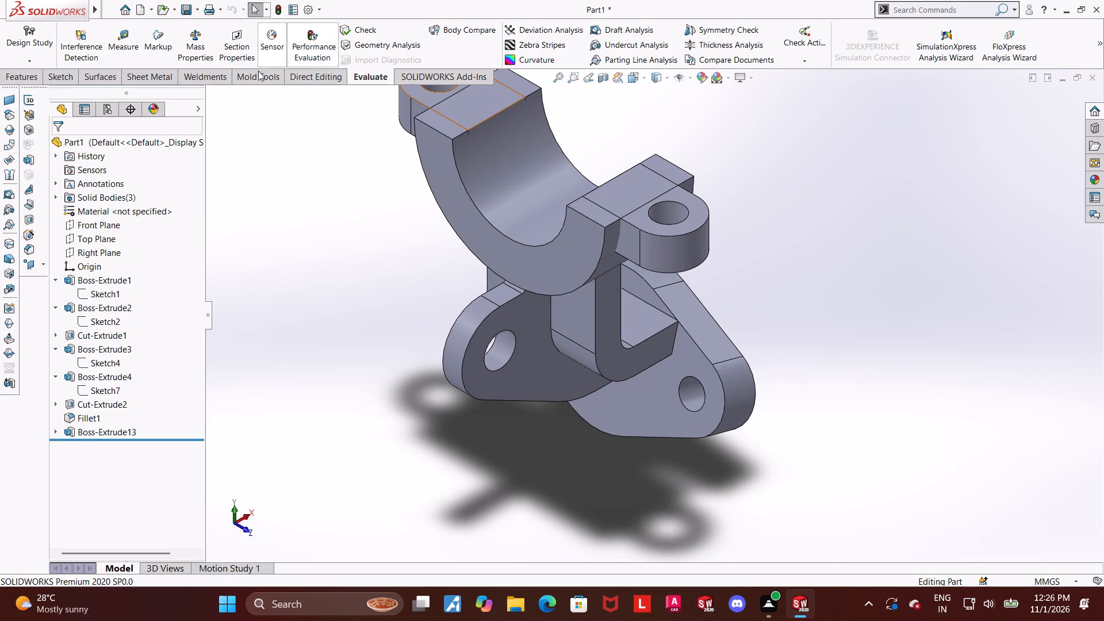
Start a symmetric 2 mm constant-size fillet on the two outline edges of the tilted plate's face nearest the arm.
click(16, 83)
click(378, 37)
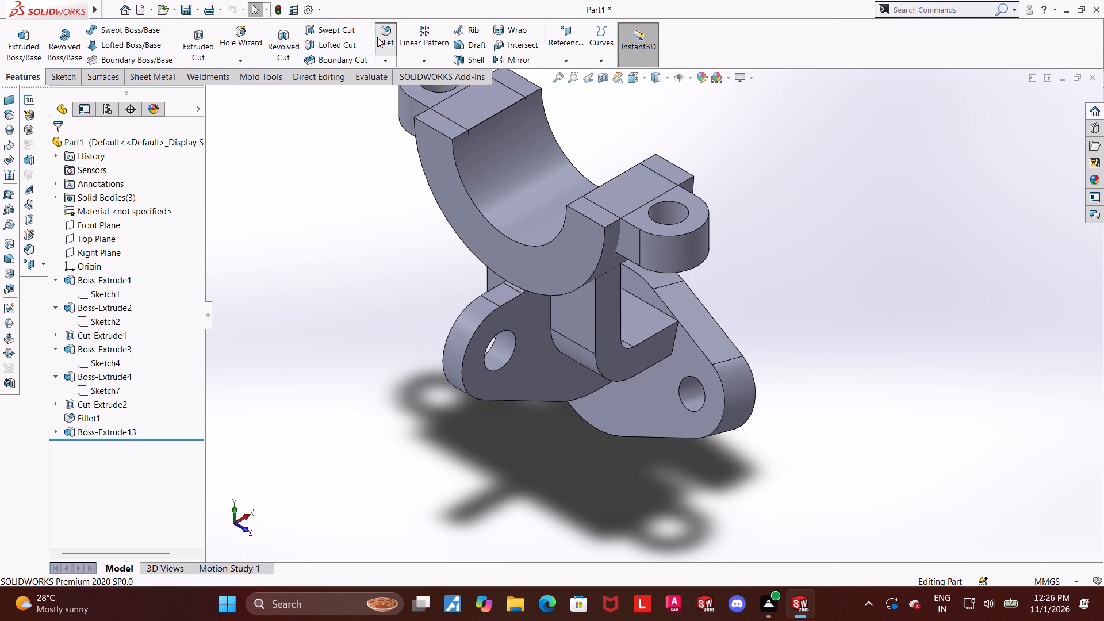
click(697, 343)
click(669, 309)
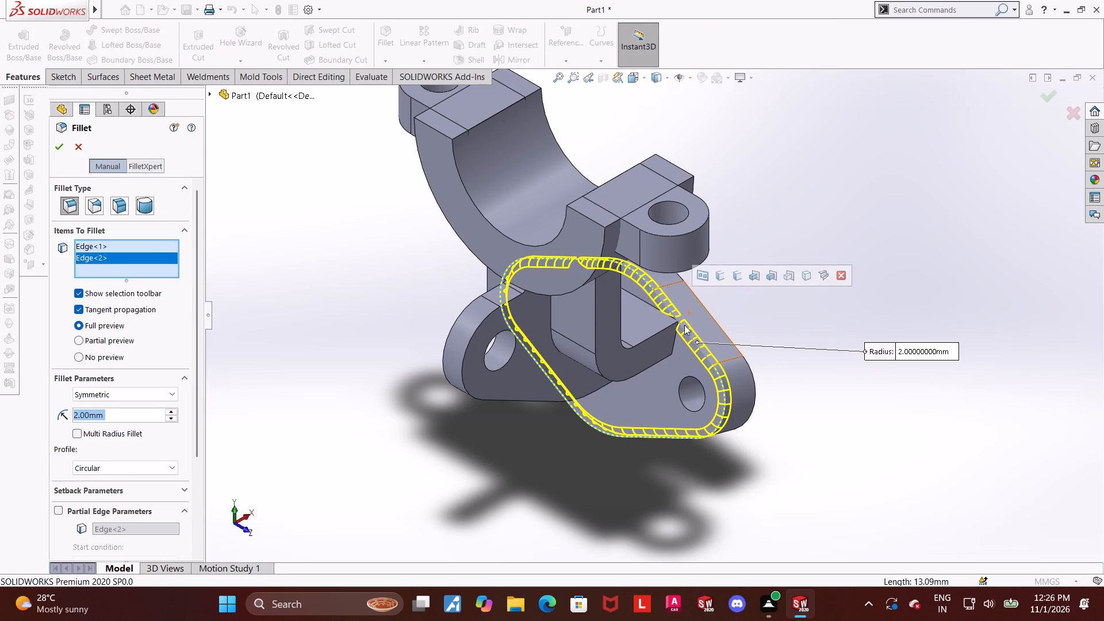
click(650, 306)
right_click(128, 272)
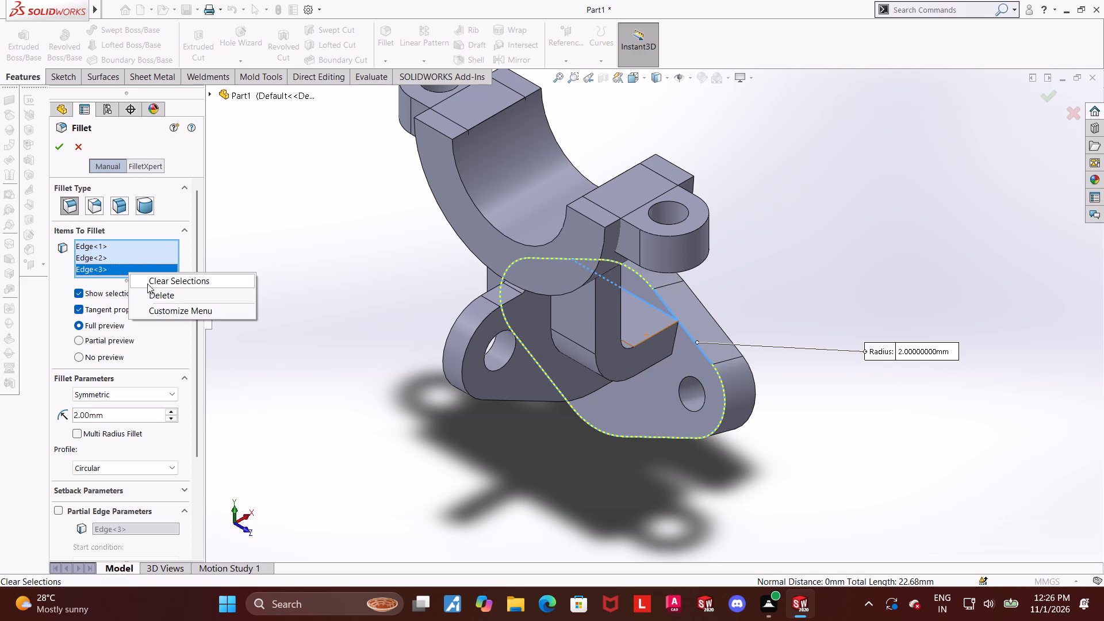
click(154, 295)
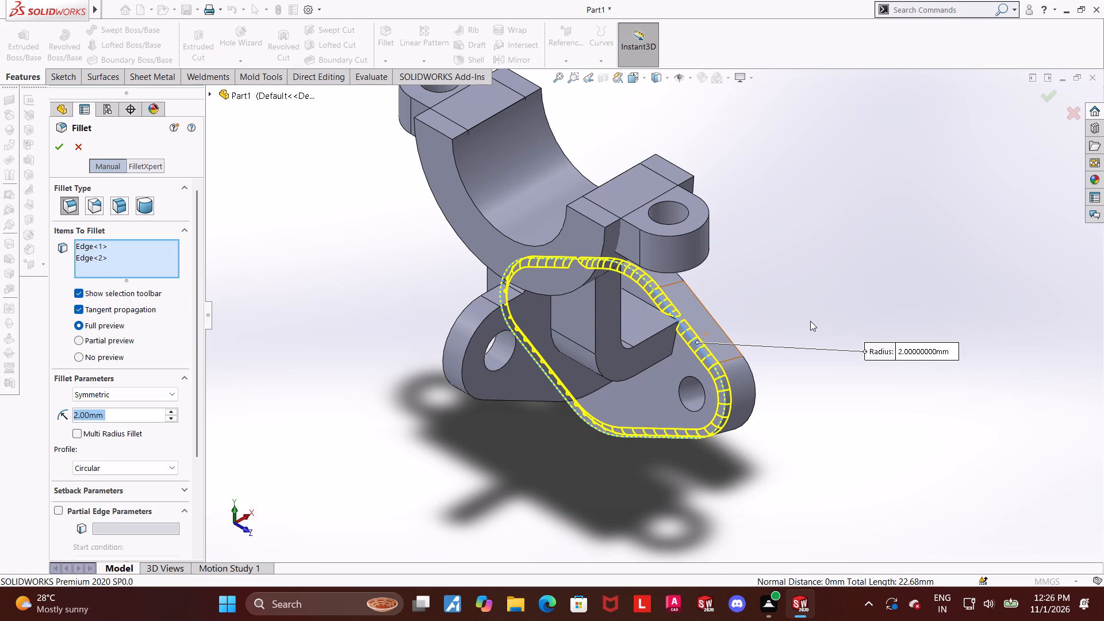
Add the rib's outer outline edges on both of its side faces to the 2 mm fillet.
middle_drag(806, 321, 712, 362)
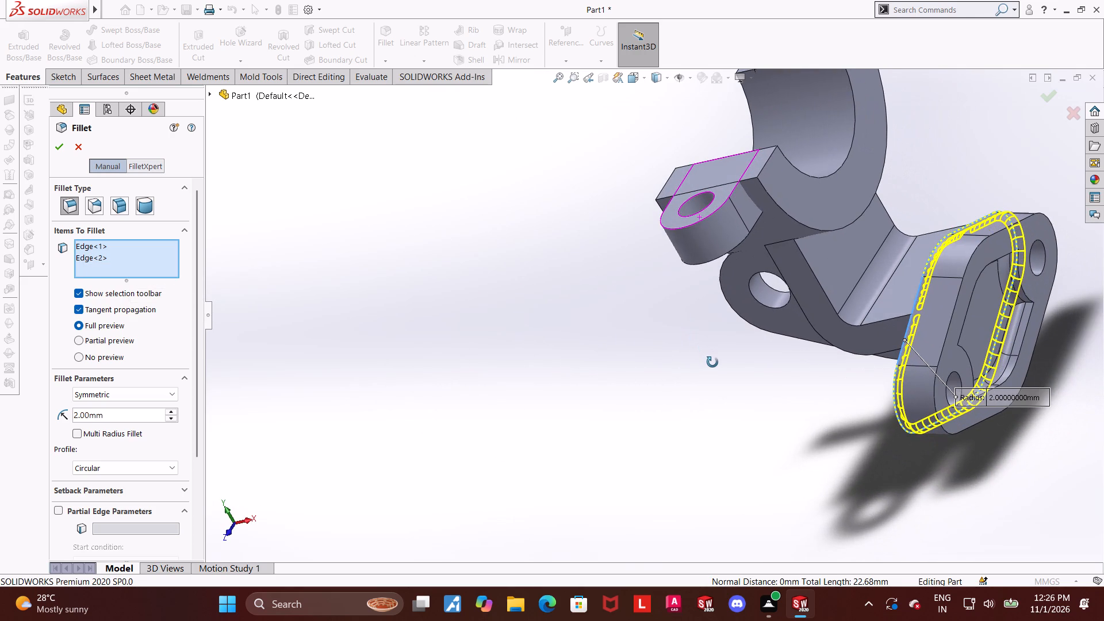
middle_drag(712, 362, 726, 370)
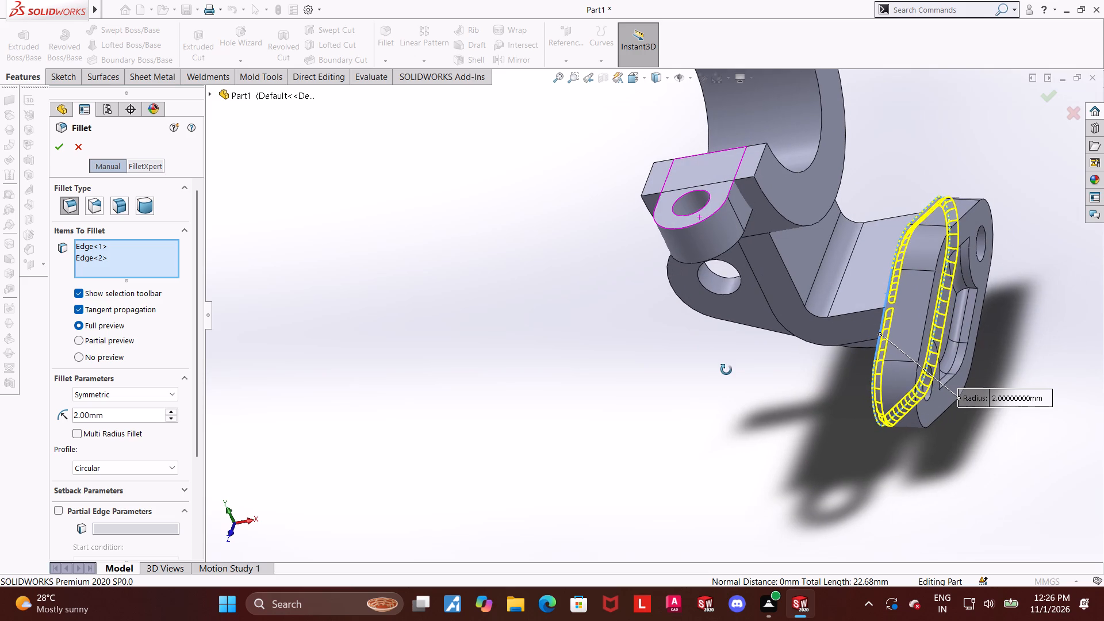
middle_drag(726, 370, 723, 369)
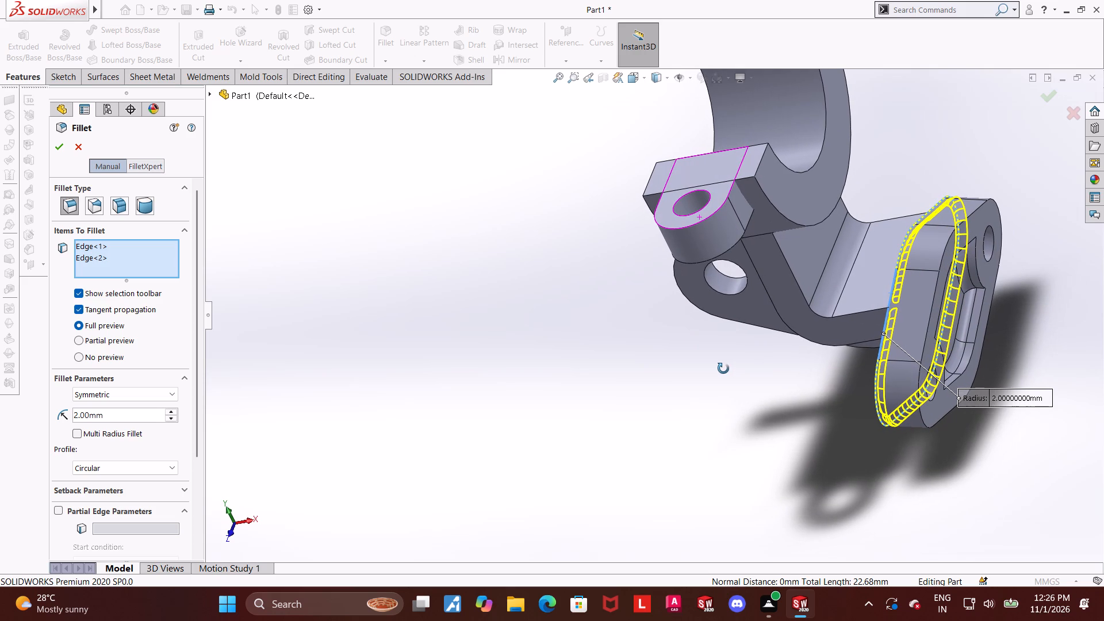
middle_drag(723, 369, 735, 365)
scroll(734, 364, up, 3)
middle_drag(747, 351, 775, 274)
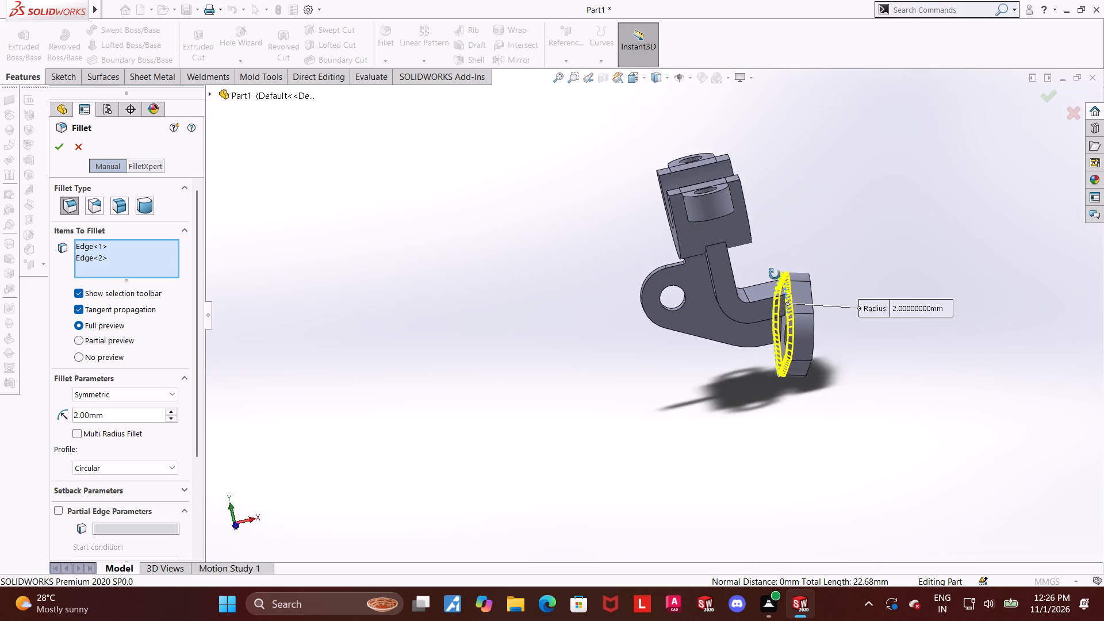
middle_drag(775, 274, 808, 286)
scroll(726, 280, down, 4)
middle_drag(723, 283, 746, 287)
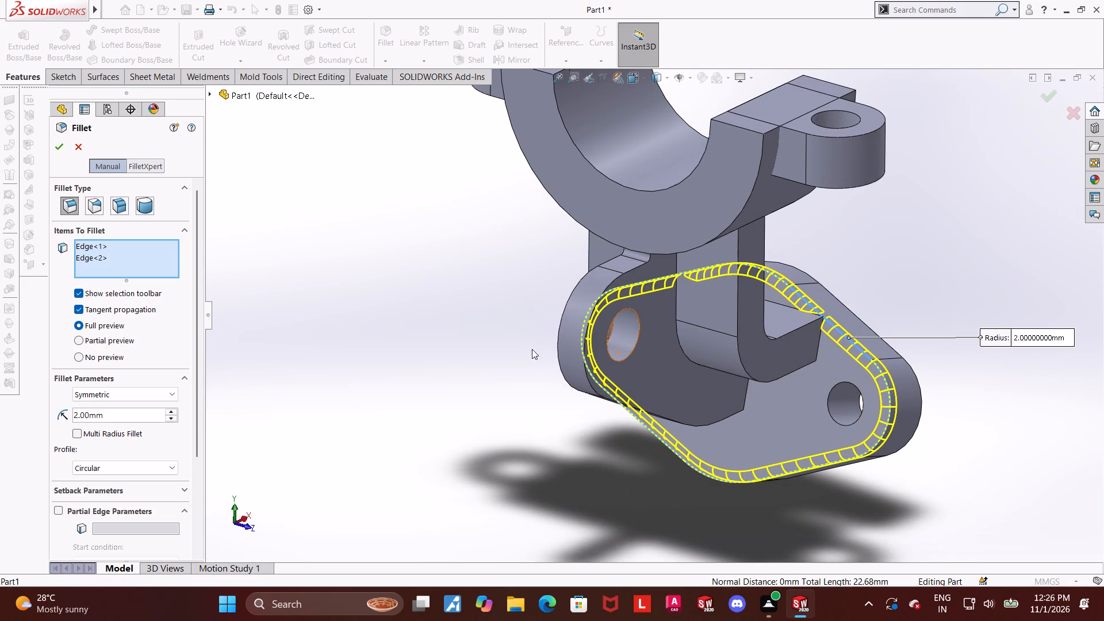
click(584, 351)
scroll(572, 355, up, 1)
middle_drag(572, 355, 612, 389)
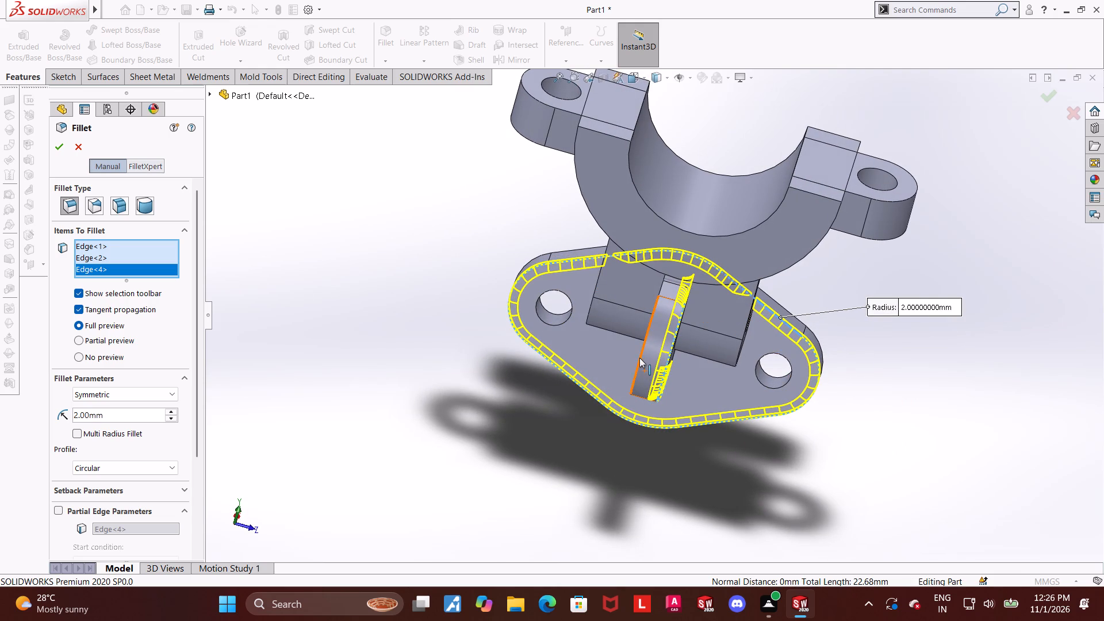
click(640, 359)
Add the two edges where the rib's side faces meet the arm to the 2 mm fillet.
middle_drag(723, 389, 662, 321)
scroll(644, 248, down, 2)
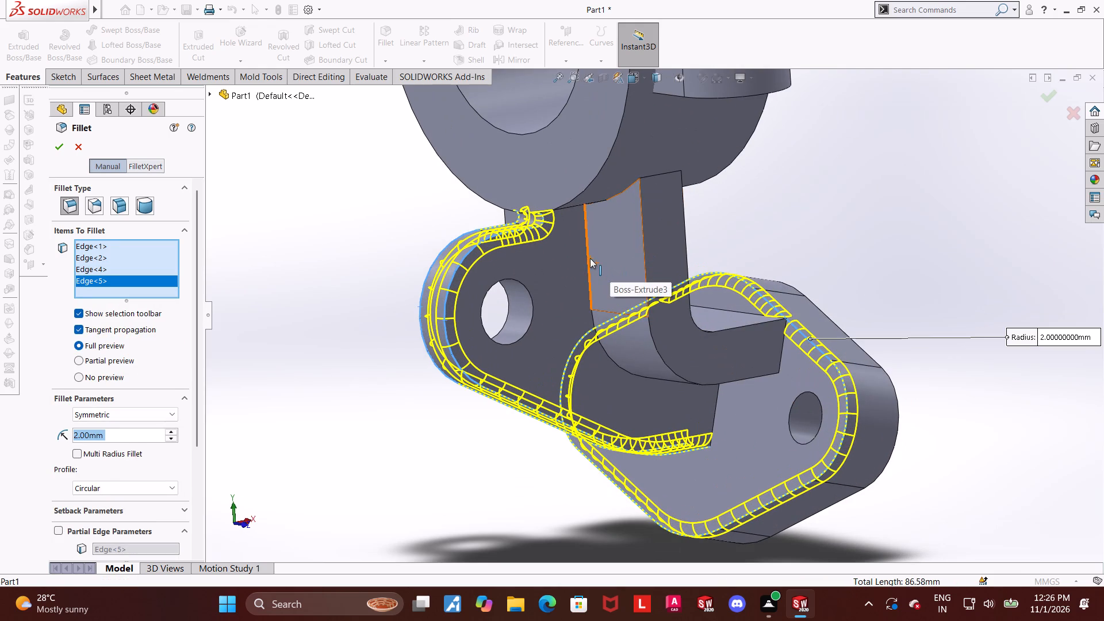
click(588, 258)
middle_drag(593, 263, 671, 291)
scroll(657, 281, up, 1)
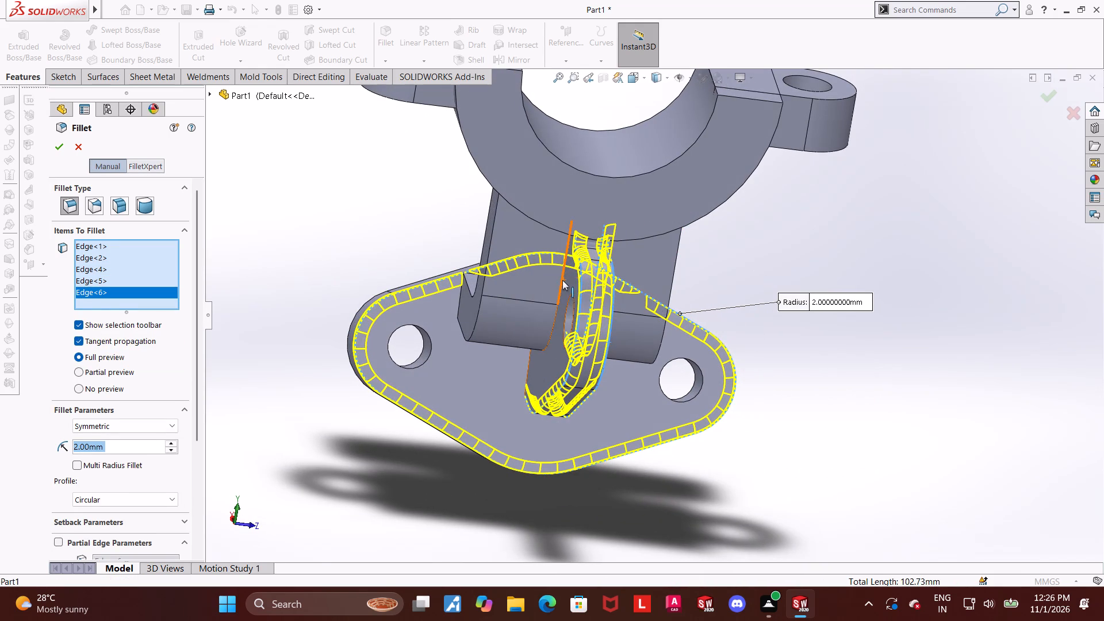
click(562, 280)
Add one long side edge of the arm's rib-side face to the 2 mm fillet.
middle_drag(561, 295, 480, 250)
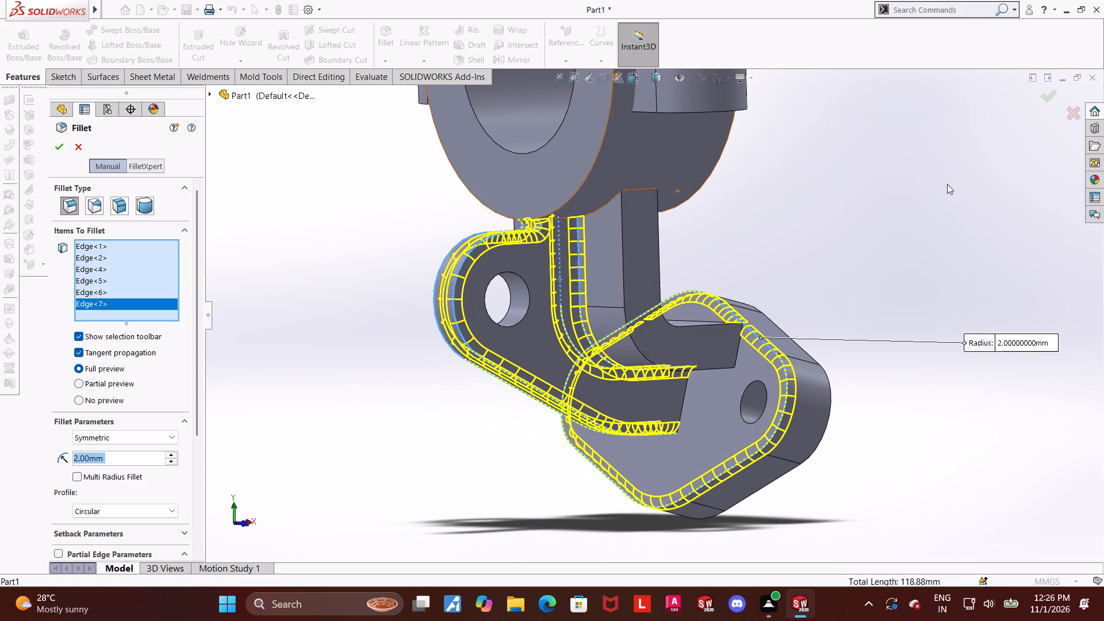
scroll(947, 184, down, 1)
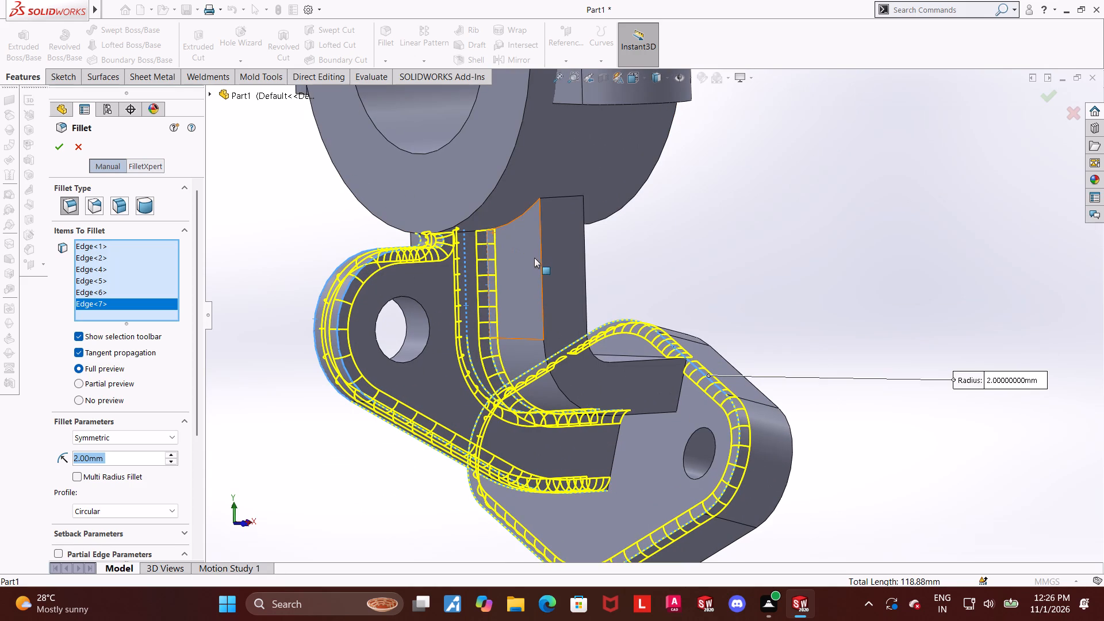
click(540, 262)
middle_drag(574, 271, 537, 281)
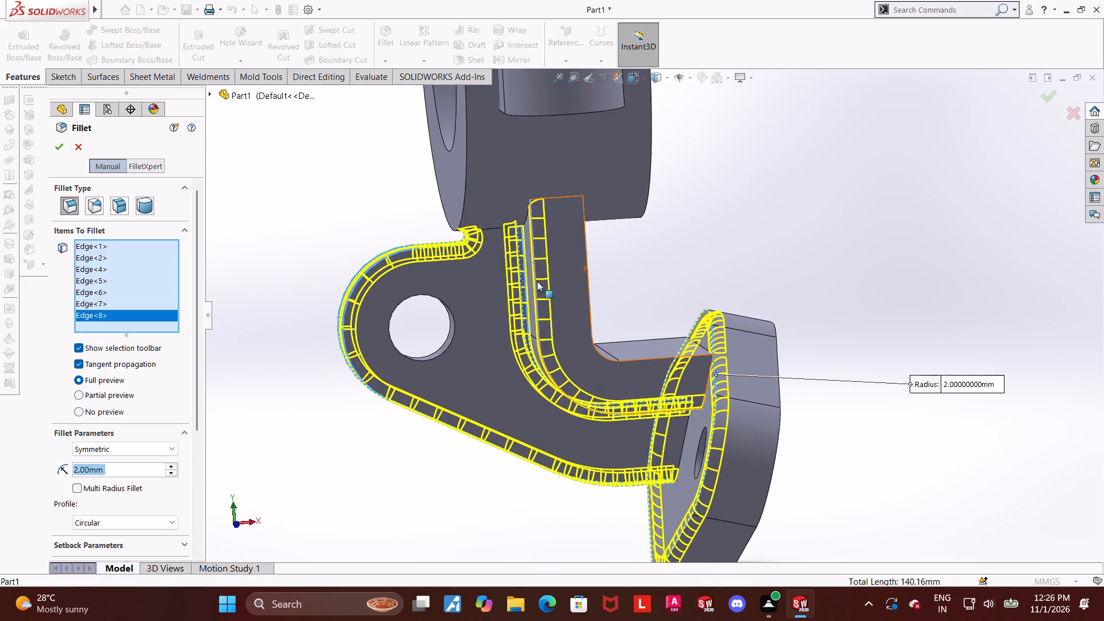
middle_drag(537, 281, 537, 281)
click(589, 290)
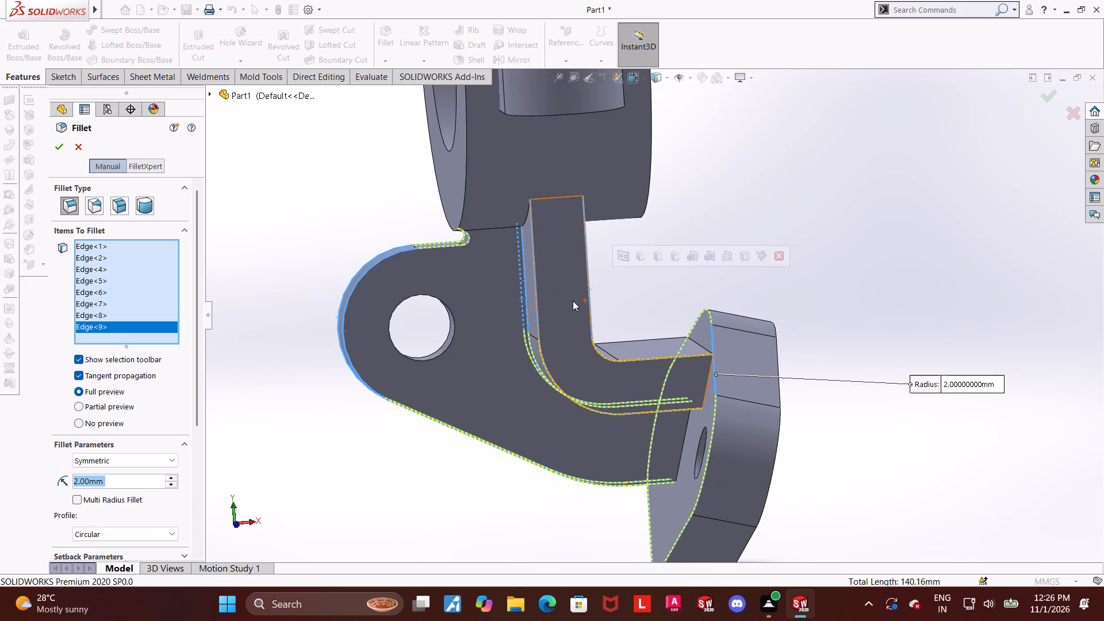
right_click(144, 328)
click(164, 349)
Add the other long side edge of the arm's rib-side face to the 2 mm fillet.
middle_drag(280, 328, 388, 294)
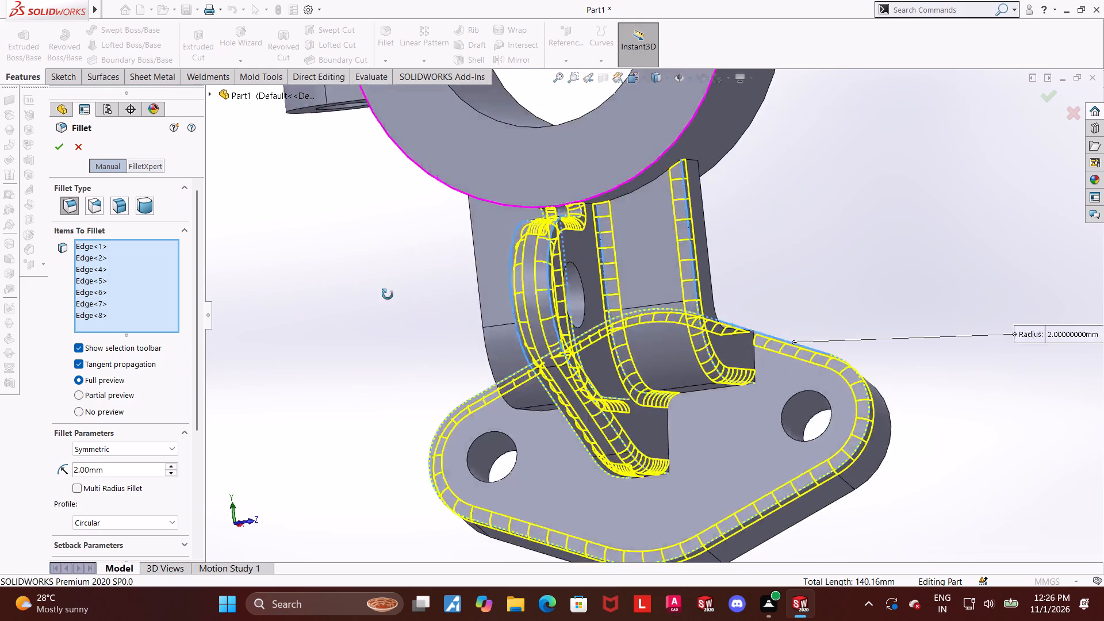
middle_drag(388, 294, 434, 312)
click(416, 277)
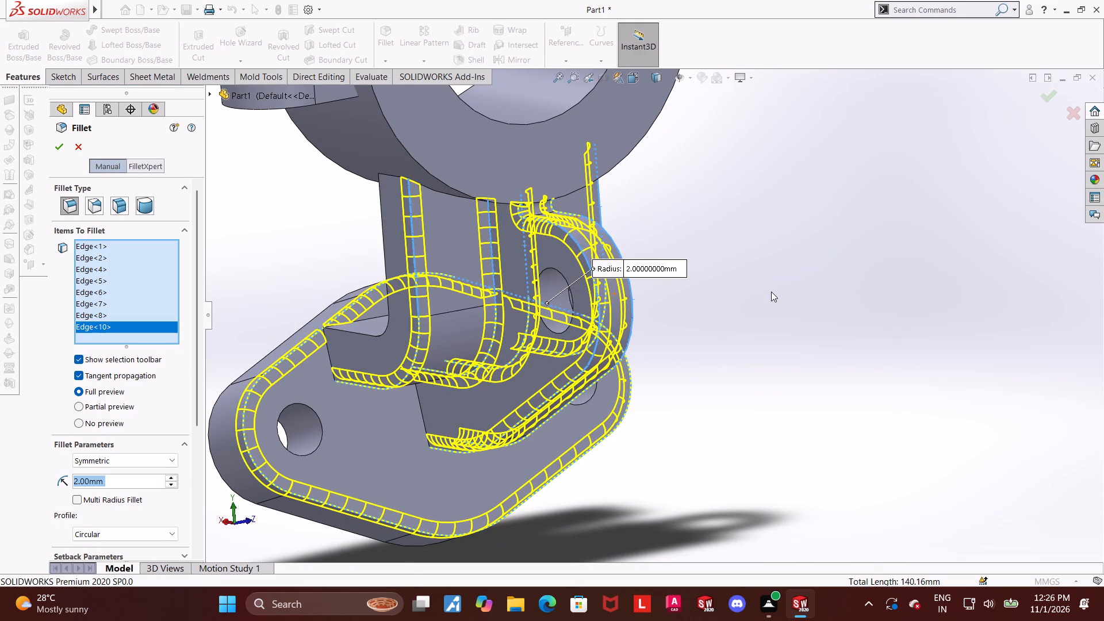
Examine the fillet preview around the arm, rib and plate, and the joints between the half ring and its drilled ears.
scroll(771, 292, up, 2)
middle_drag(763, 286, 729, 287)
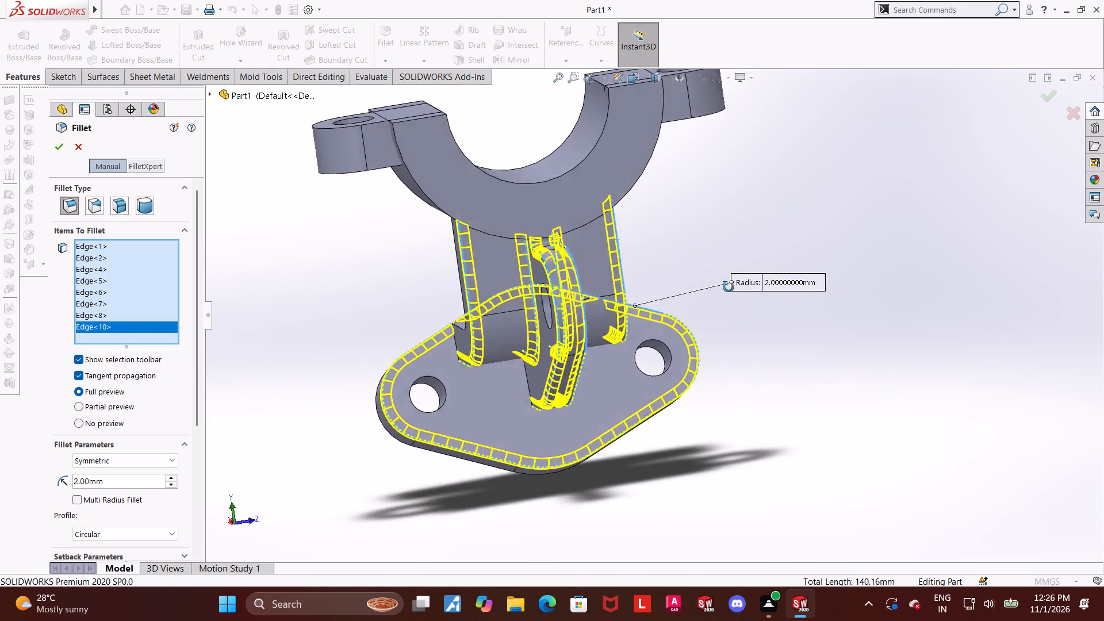
middle_drag(729, 287, 614, 315)
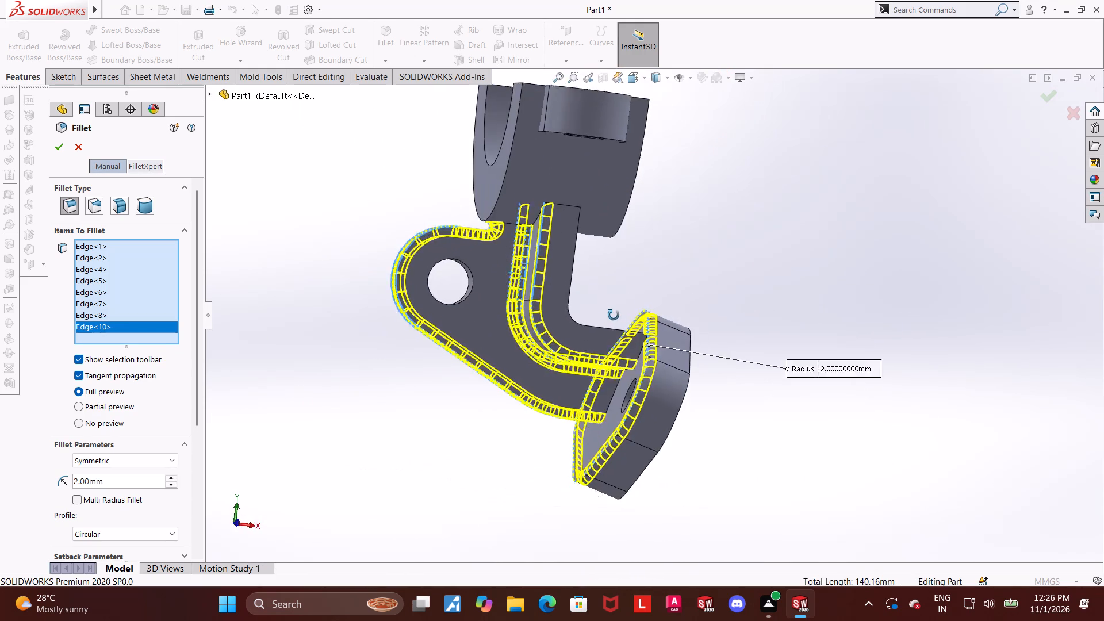
middle_drag(614, 315, 632, 309)
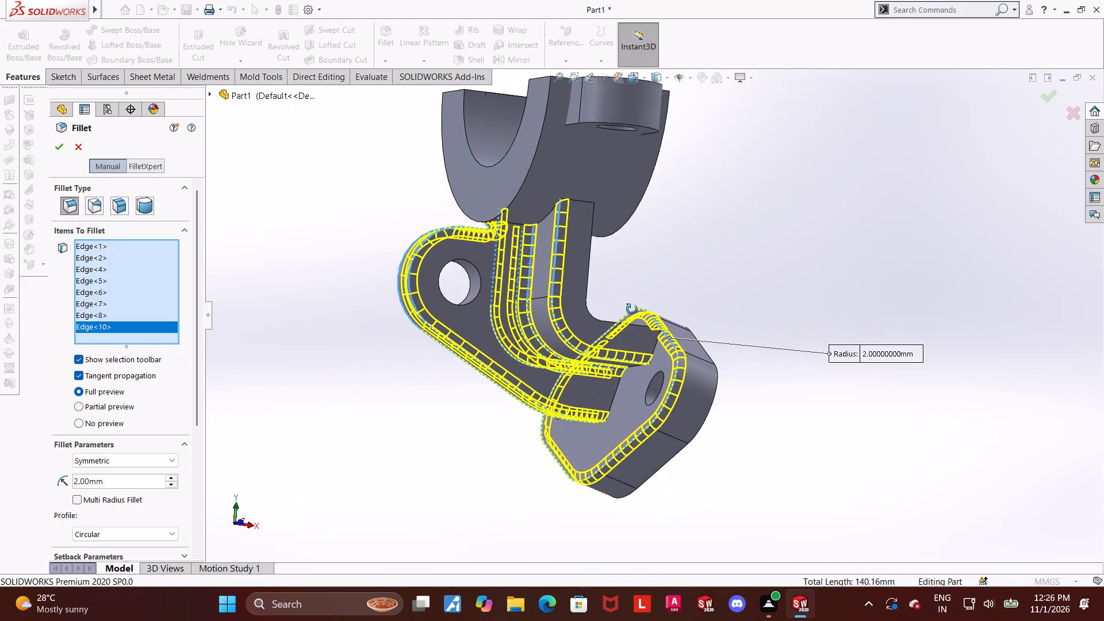
middle_drag(632, 309, 637, 347)
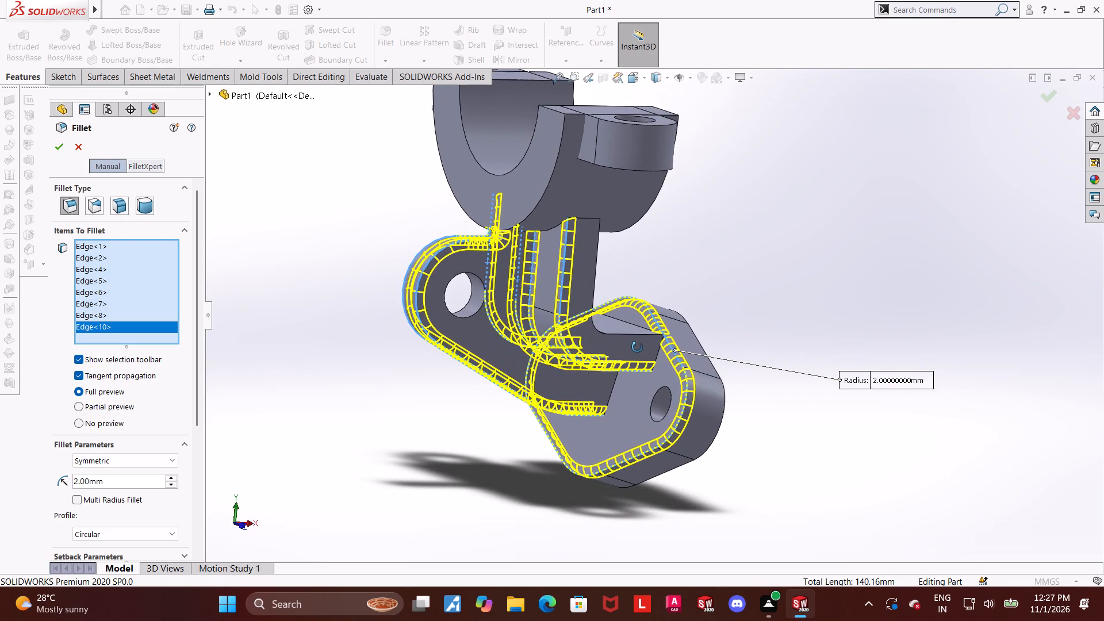
middle_drag(637, 347, 635, 274)
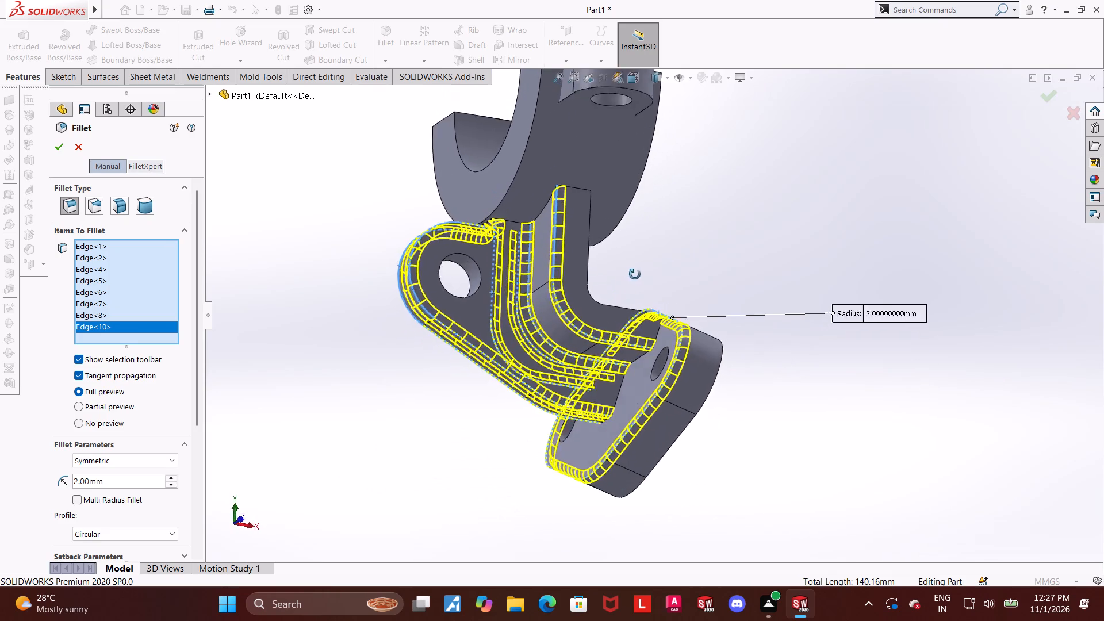
middle_drag(635, 274, 647, 347)
scroll(623, 236, up, 2)
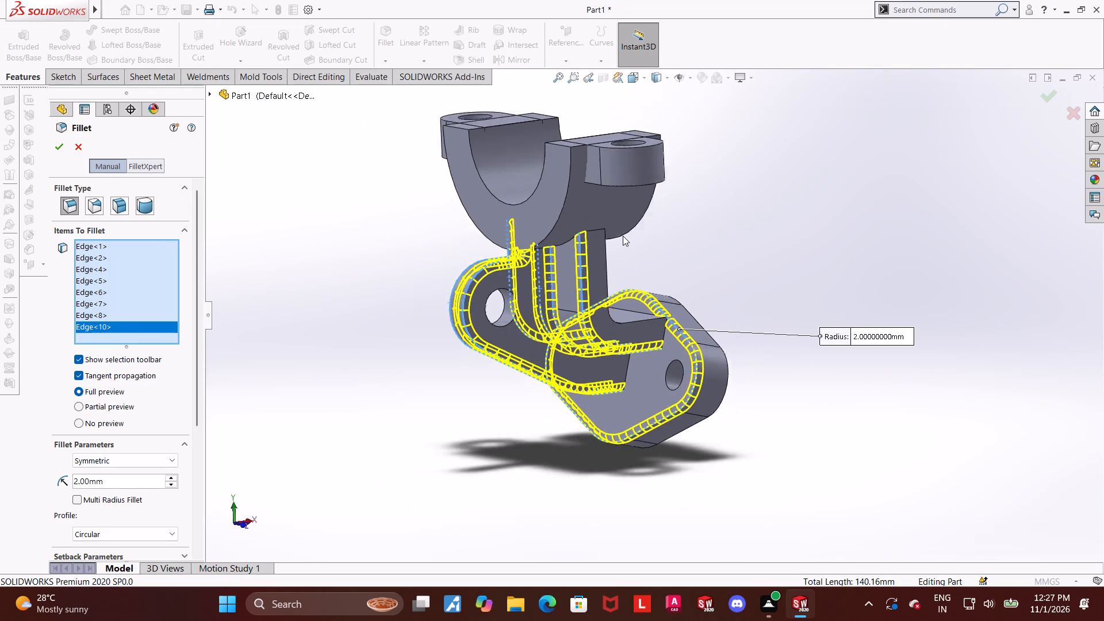
scroll(623, 236, up, 1)
scroll(616, 172, down, 4)
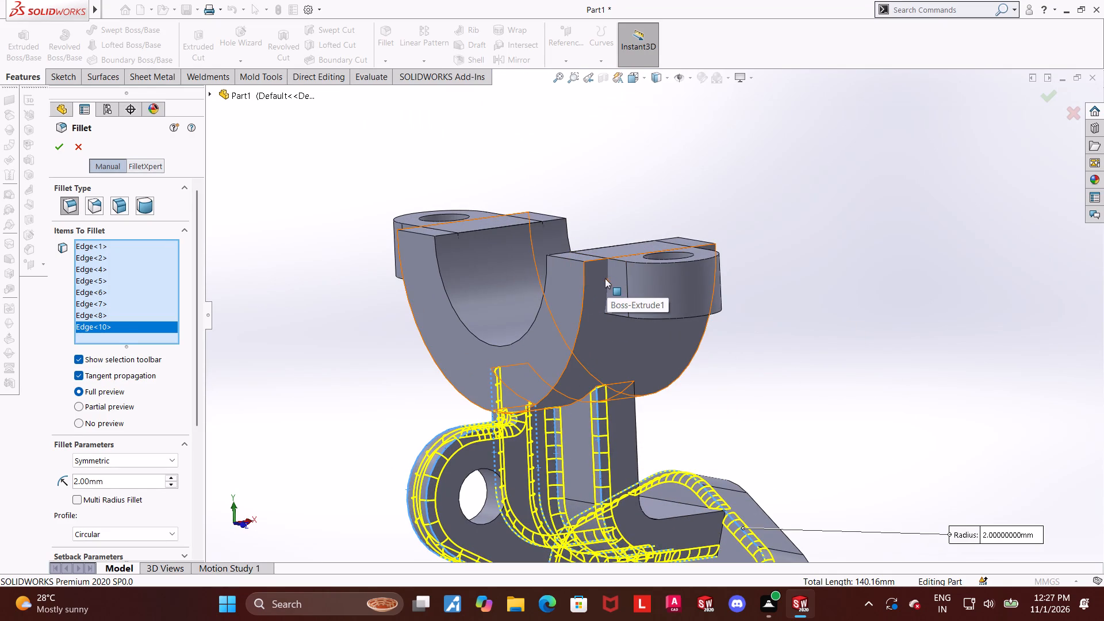
middle_drag(620, 306, 630, 332)
middle_drag(837, 285, 841, 315)
scroll(691, 309, down, 4)
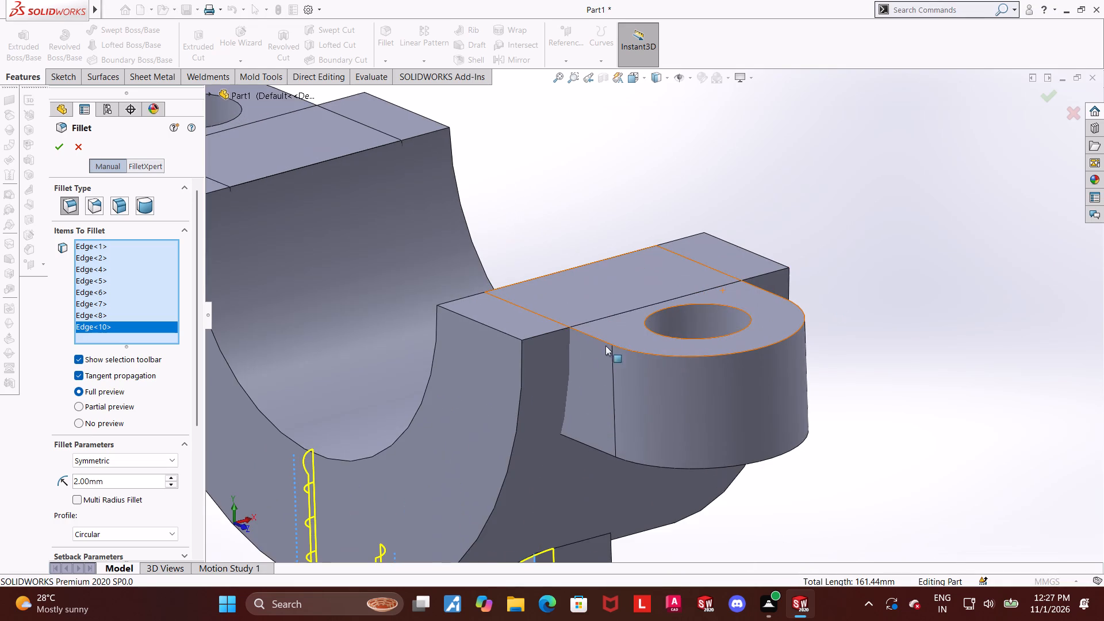
middle_drag(580, 371, 592, 411)
scroll(793, 423, up, 1)
middle_drag(796, 424, 745, 274)
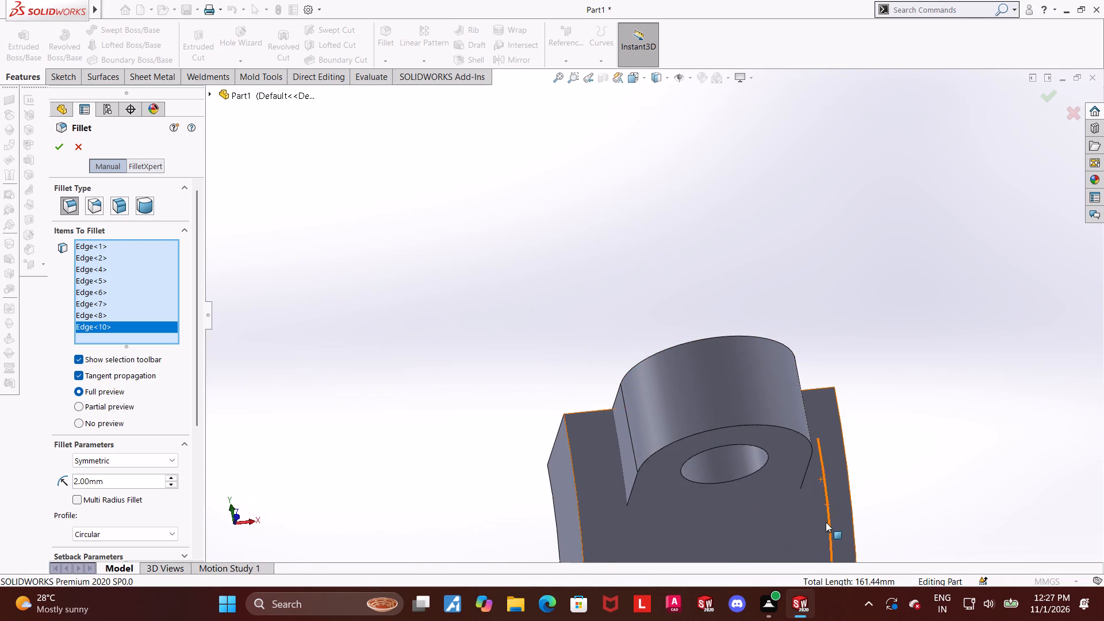
middle_drag(940, 424, 853, 505)
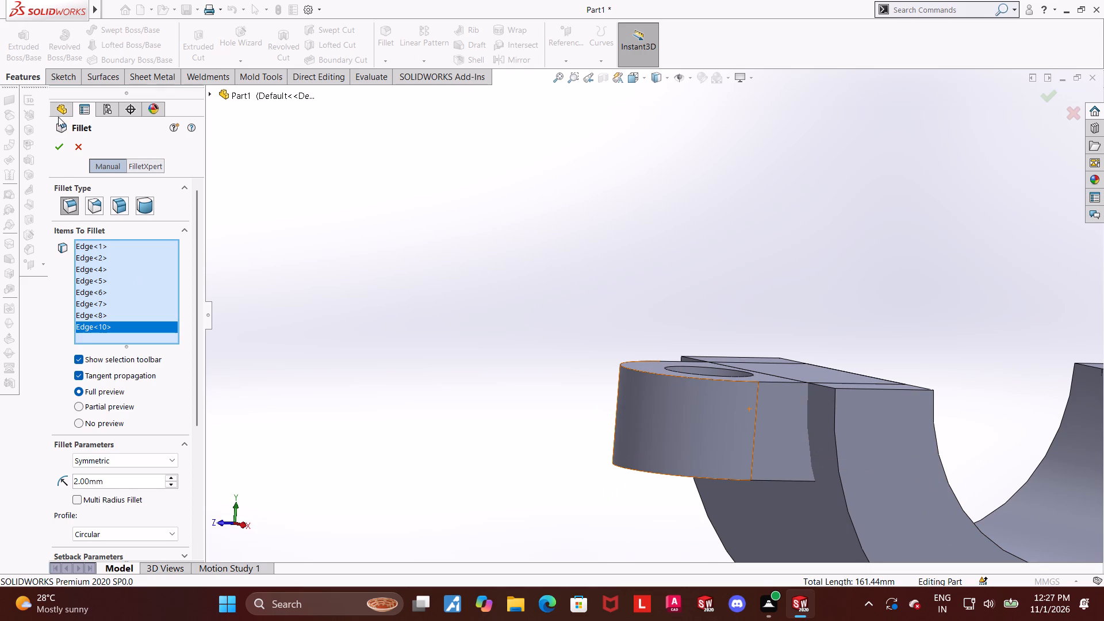
Apply the 2 mm fillet to the selected plate, rib and arm edges and show the part in isometric view.
click(64, 144)
scroll(515, 309, up, 4)
middle_drag(569, 350, 676, 404)
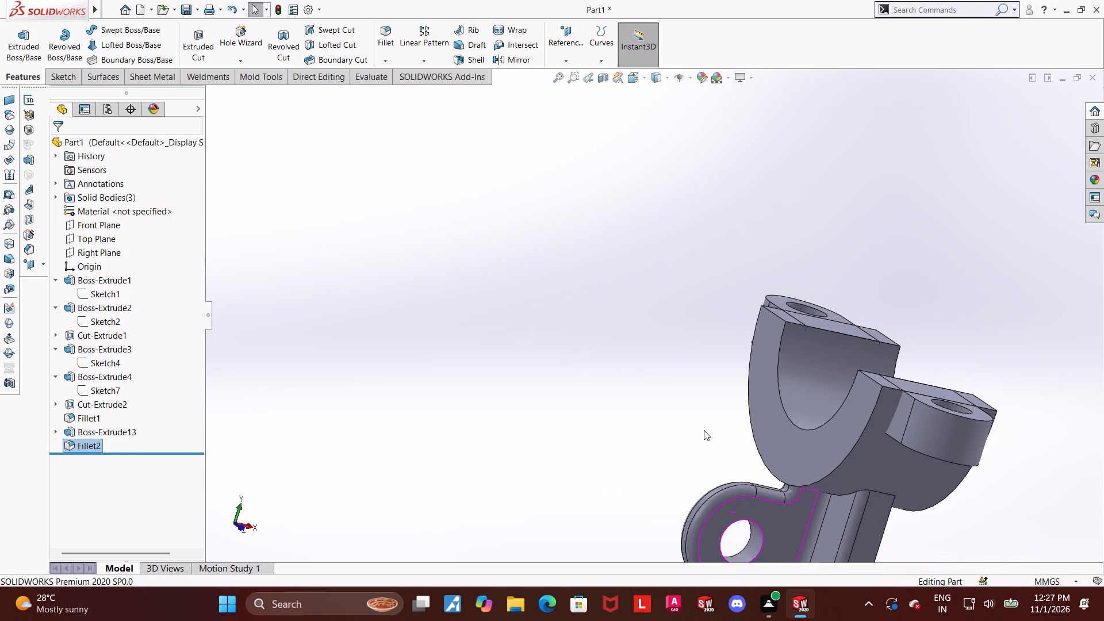
key(ctrl+7)
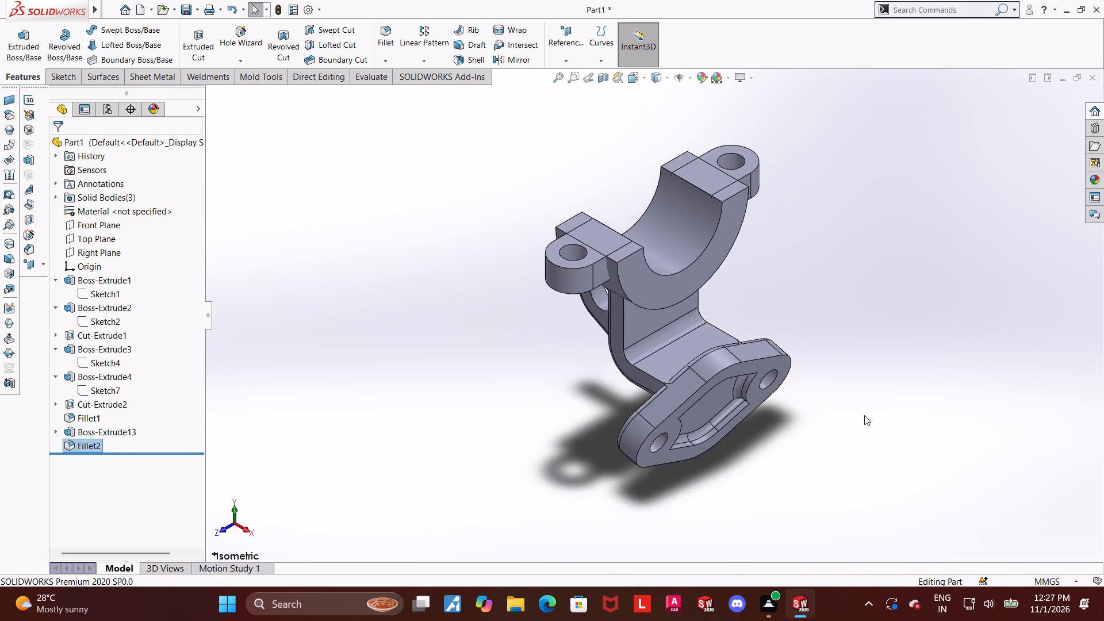
scroll(802, 236, down, 2)
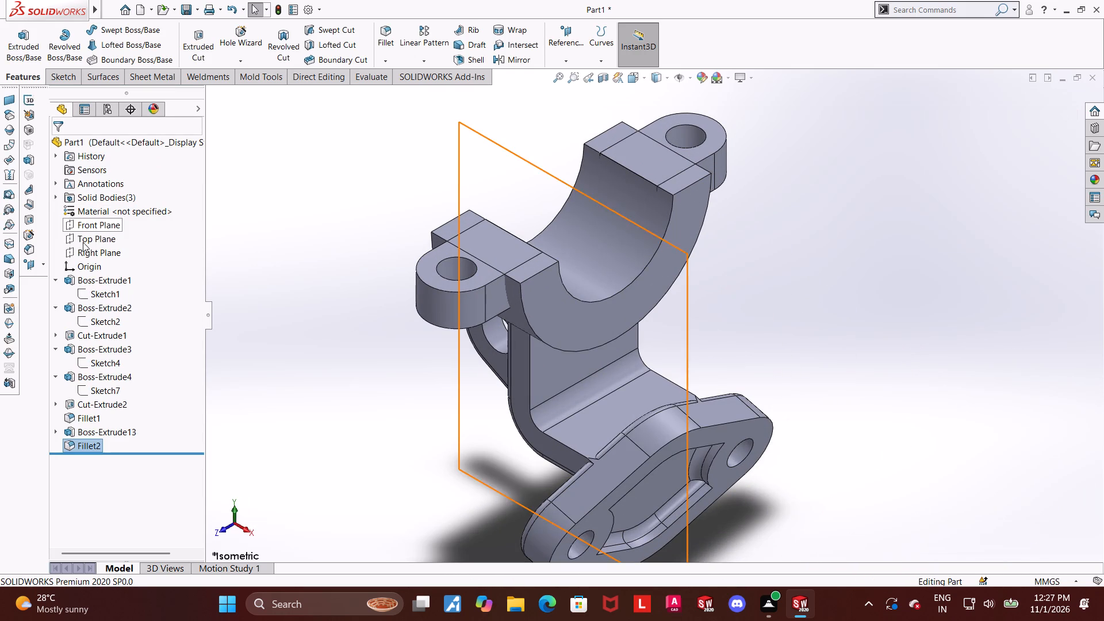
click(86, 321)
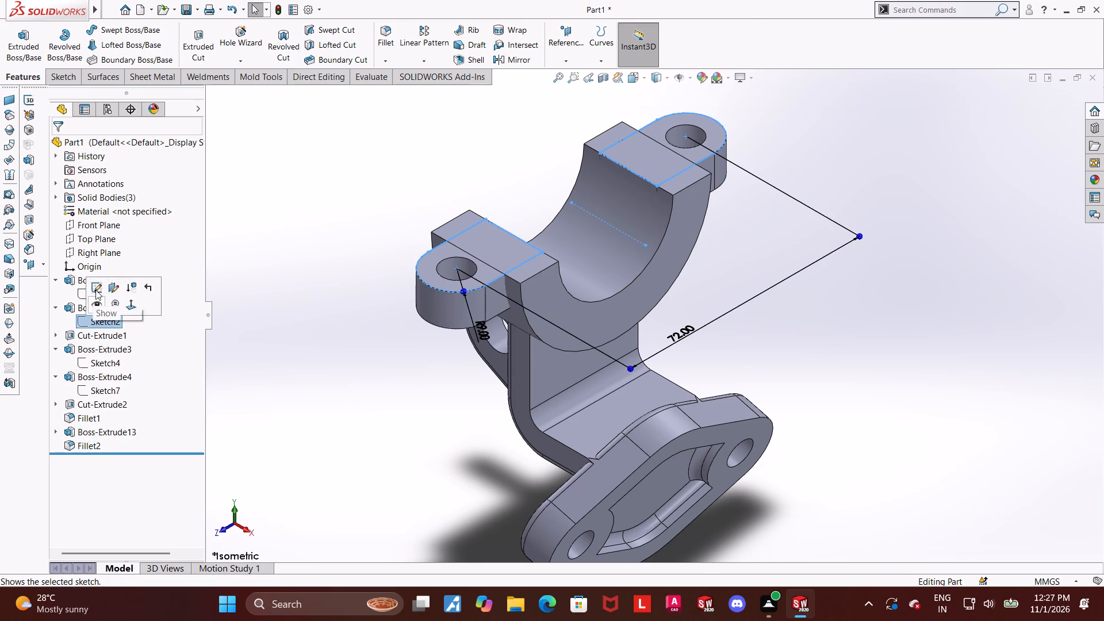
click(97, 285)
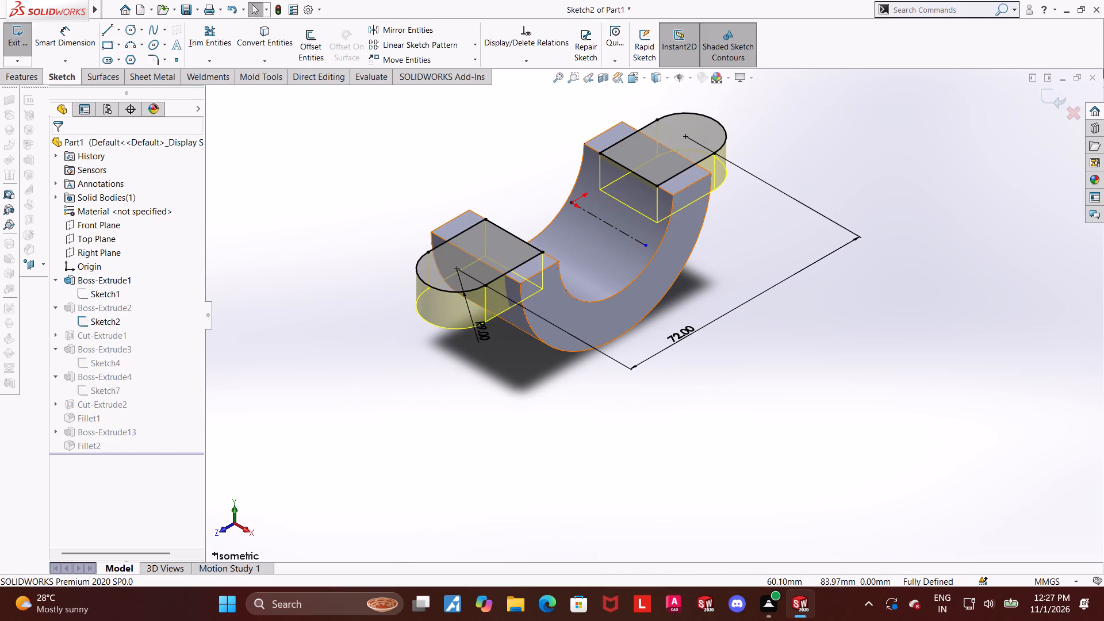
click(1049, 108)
Edit the drilled ears' extrusion, Boss-Extrude2, to merge its result with the half ring.
click(121, 310)
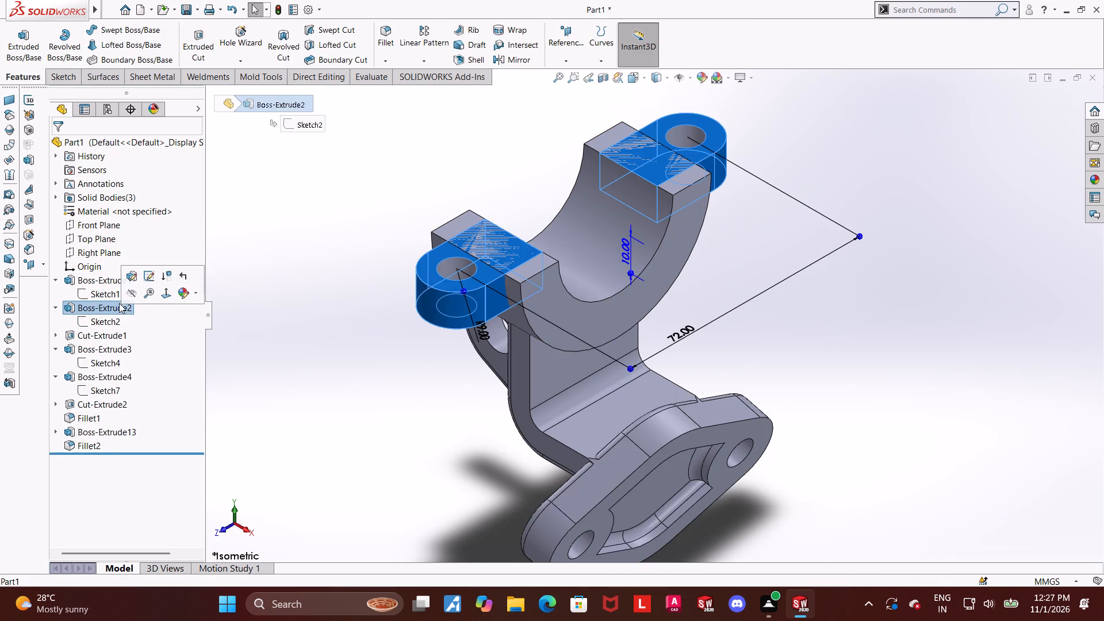
click(128, 277)
click(82, 295)
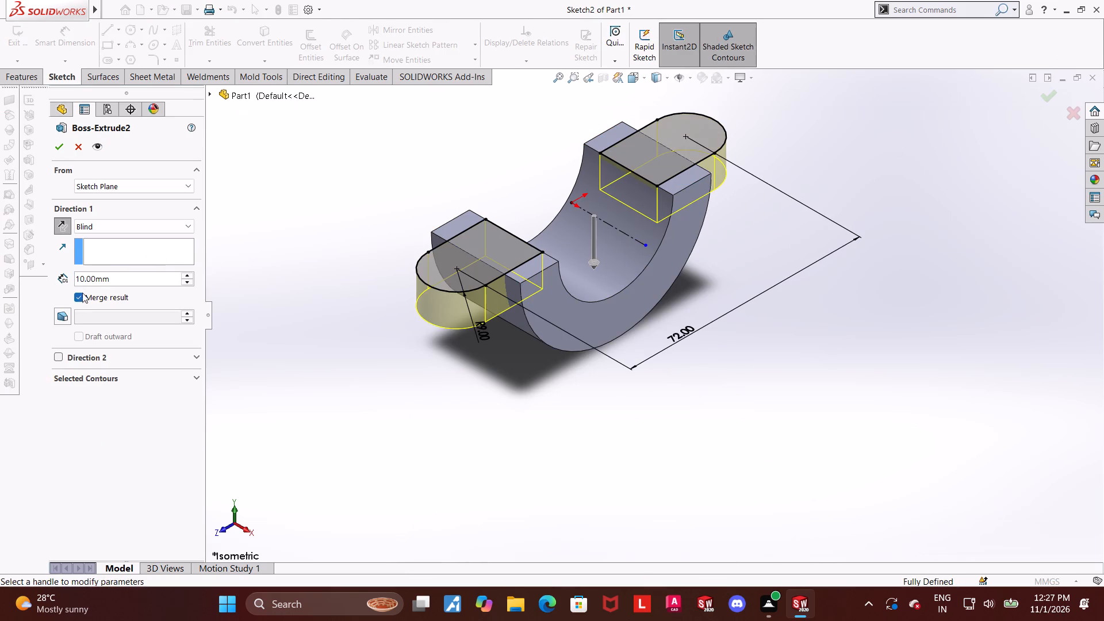
click(59, 154)
click(272, 285)
Edit Fillet2 to include the two edges where one drilled ear's side faces meet the half ring's outer surface.
middle_drag(340, 319, 357, 192)
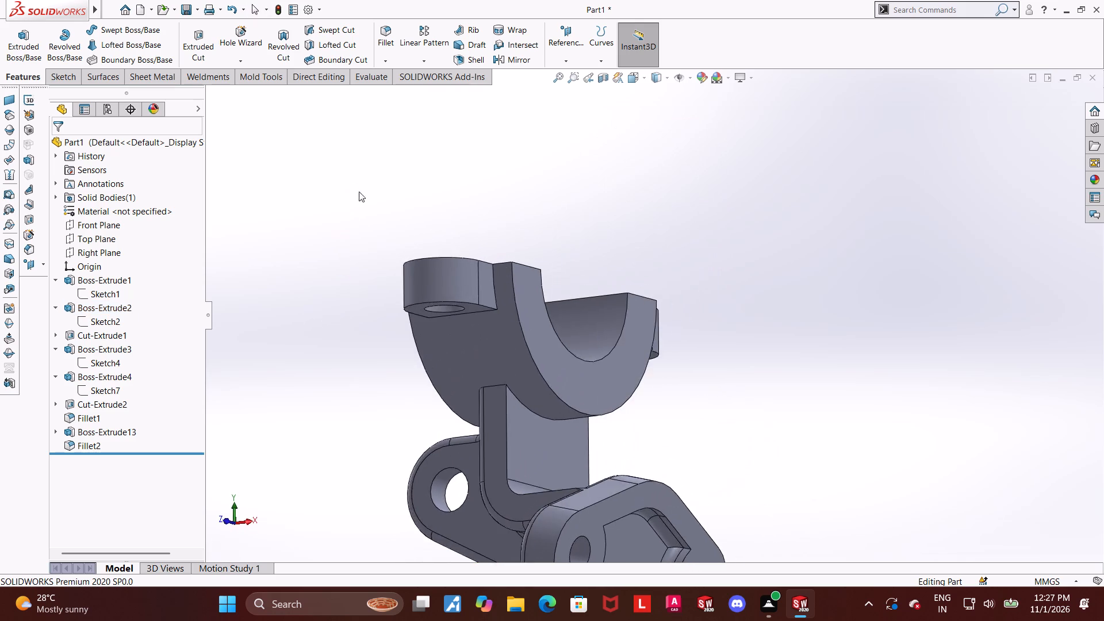
scroll(469, 327, down, 2)
middle_drag(480, 344, 523, 279)
scroll(196, 541, up, 1)
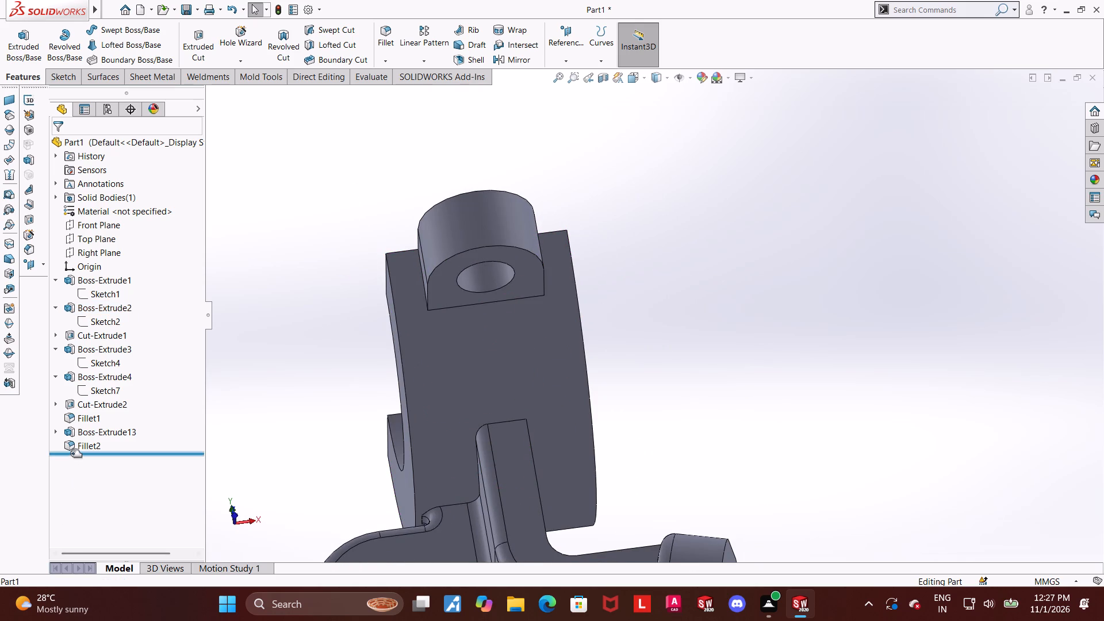
click(71, 453)
click(74, 446)
click(83, 411)
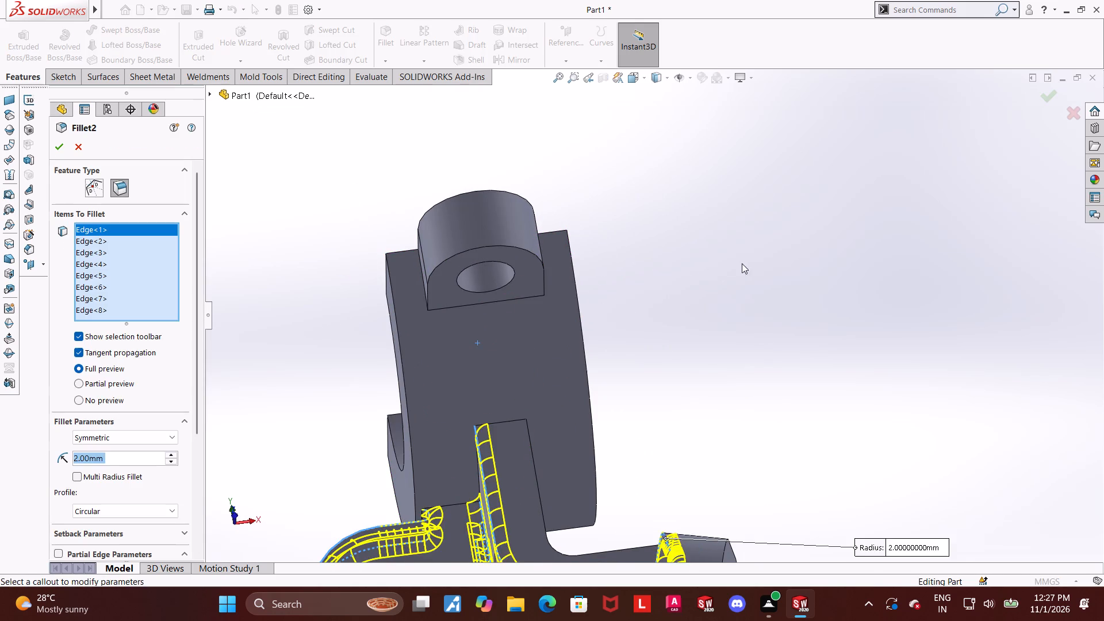
middle_drag(742, 264, 799, 309)
scroll(718, 315, down, 1)
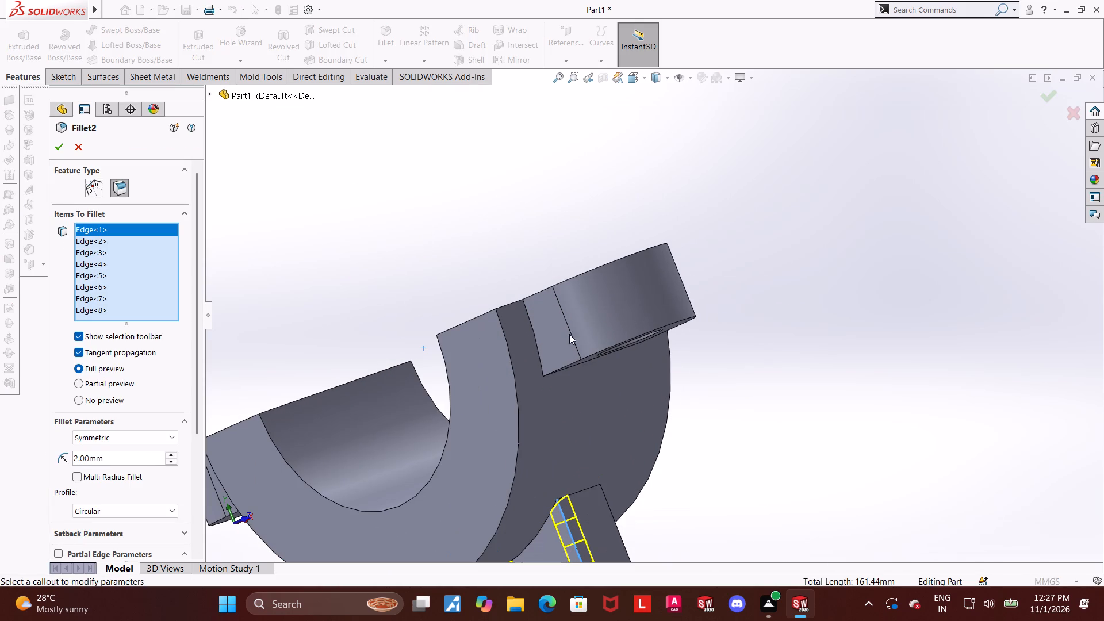
click(537, 339)
middle_drag(854, 371, 783, 330)
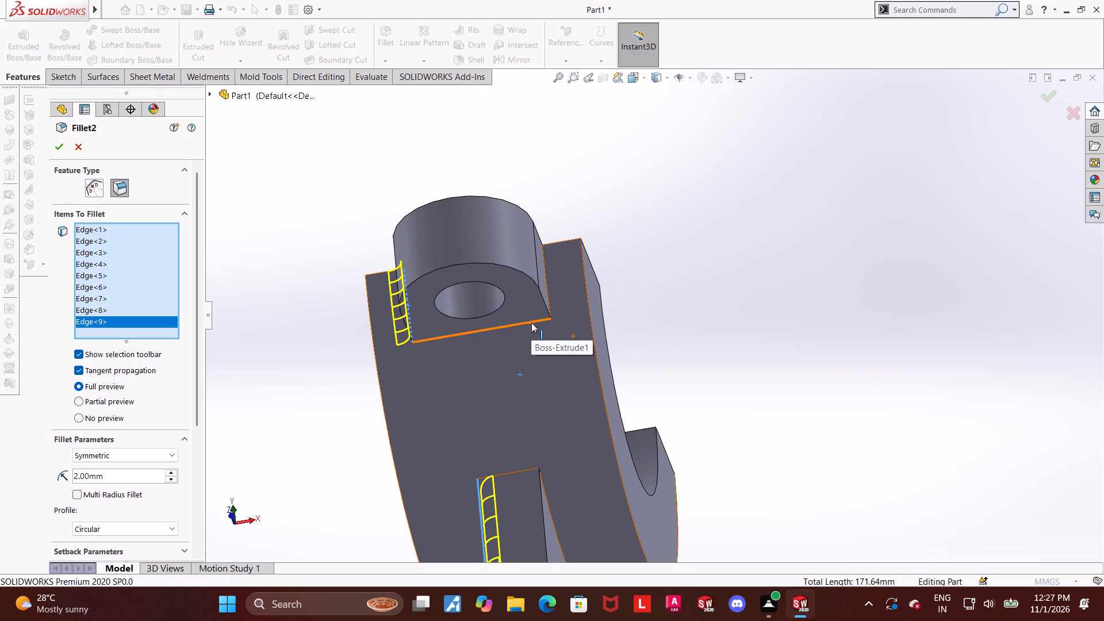
middle_drag(554, 316, 492, 353)
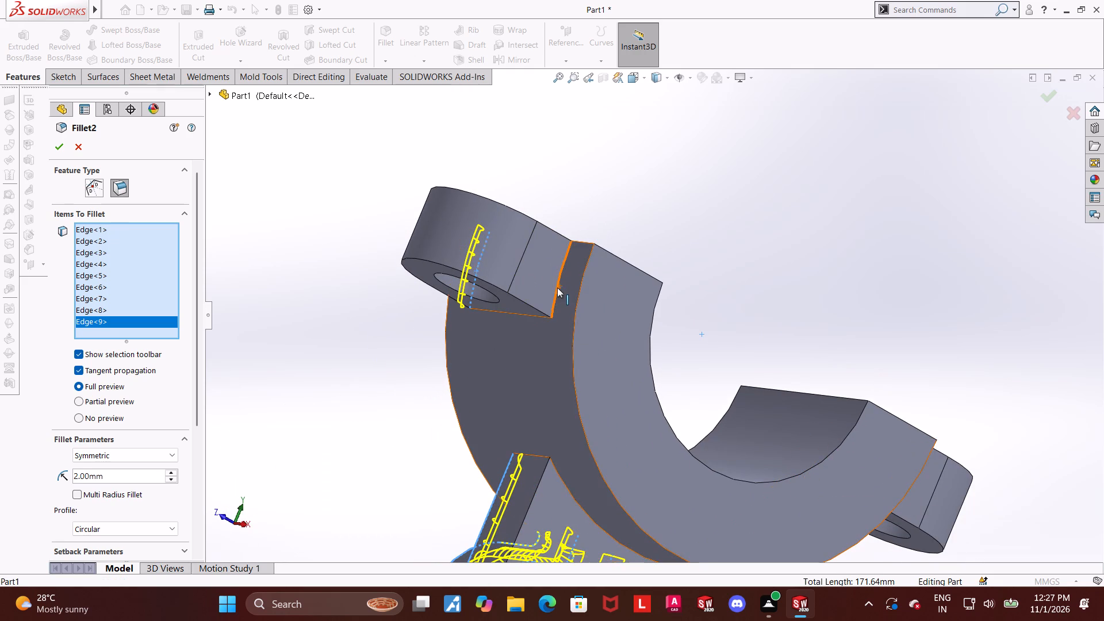
click(557, 287)
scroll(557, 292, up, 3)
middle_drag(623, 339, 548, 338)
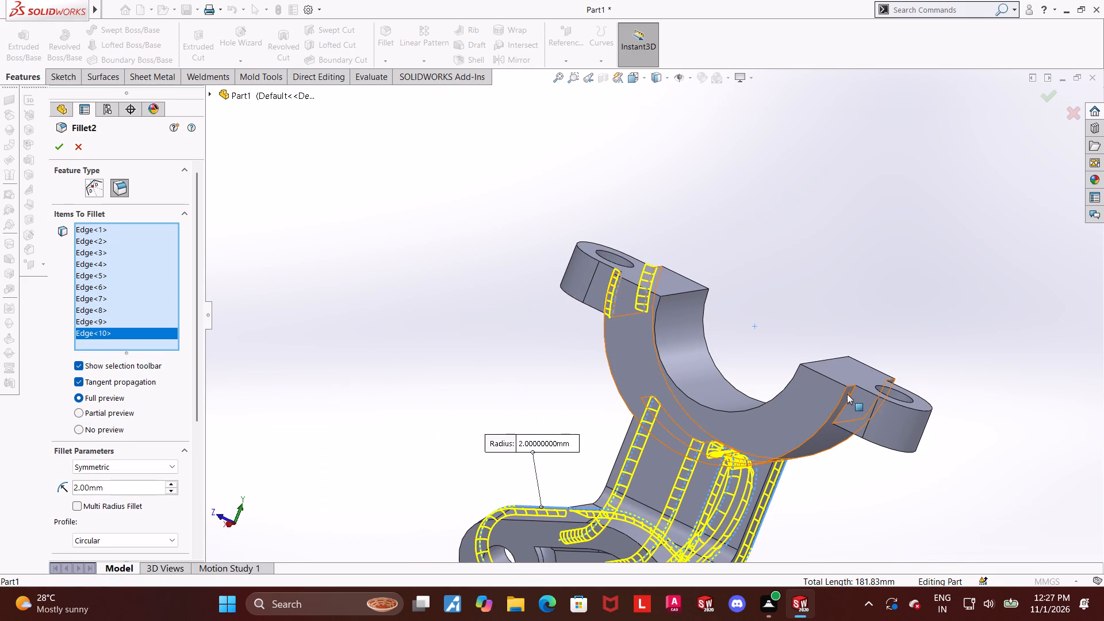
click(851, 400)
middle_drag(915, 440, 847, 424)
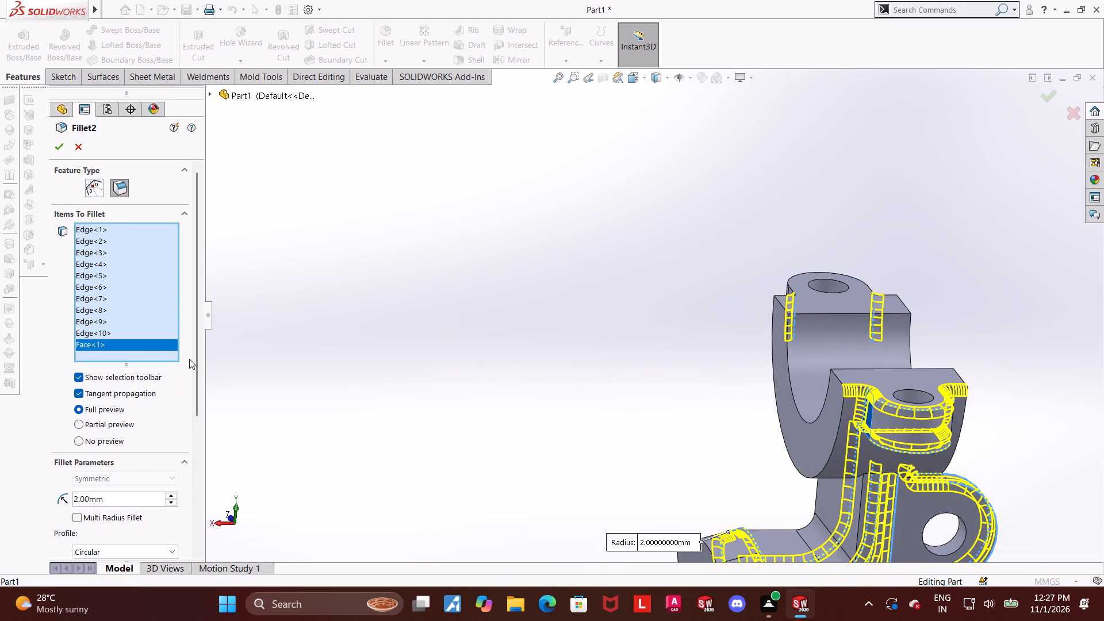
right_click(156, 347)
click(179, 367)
Add the two edges where the opposite ear's side faces meet the half ring to the 2 mm fillet.
scroll(954, 430, up, 3)
scroll(832, 378, down, 3)
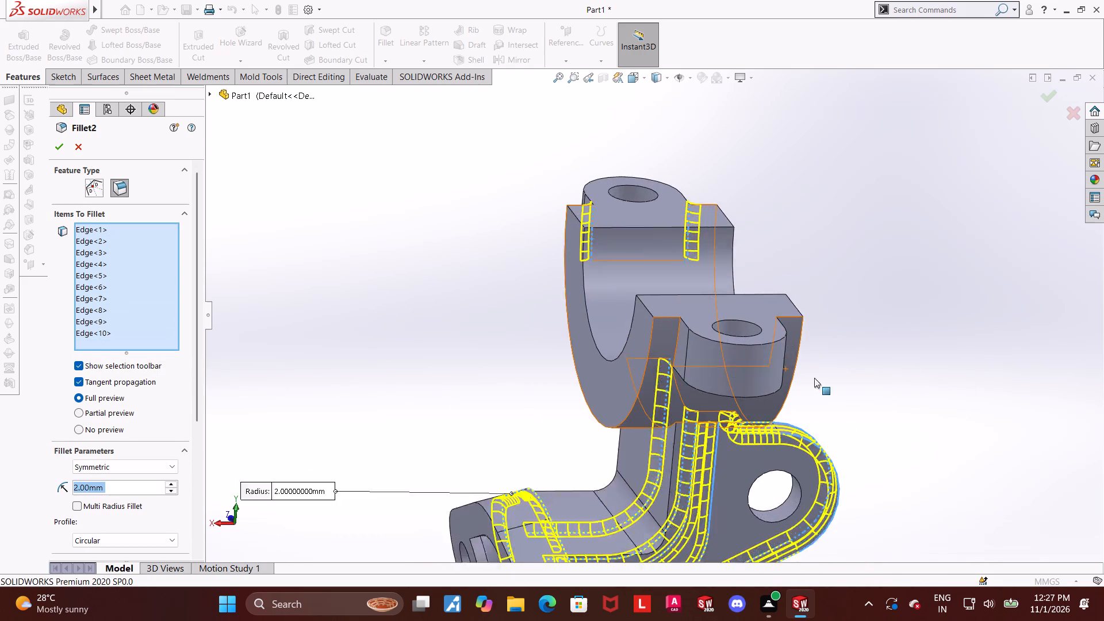
scroll(814, 378, down, 2)
middle_drag(812, 371, 841, 371)
scroll(787, 348, down, 2)
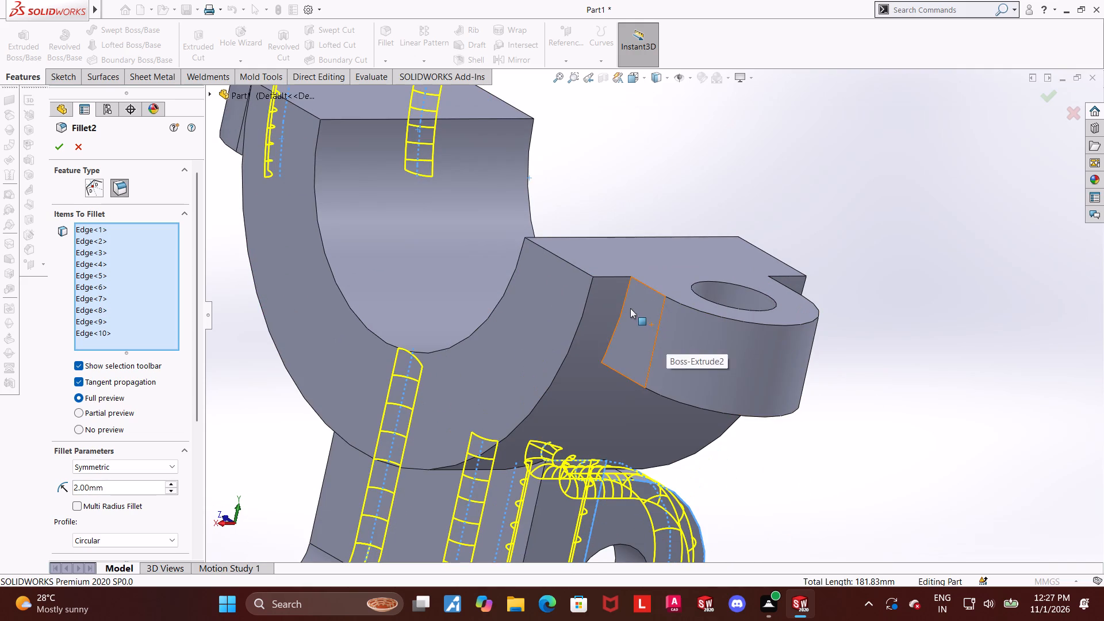
click(624, 306)
middle_drag(1061, 371, 930, 367)
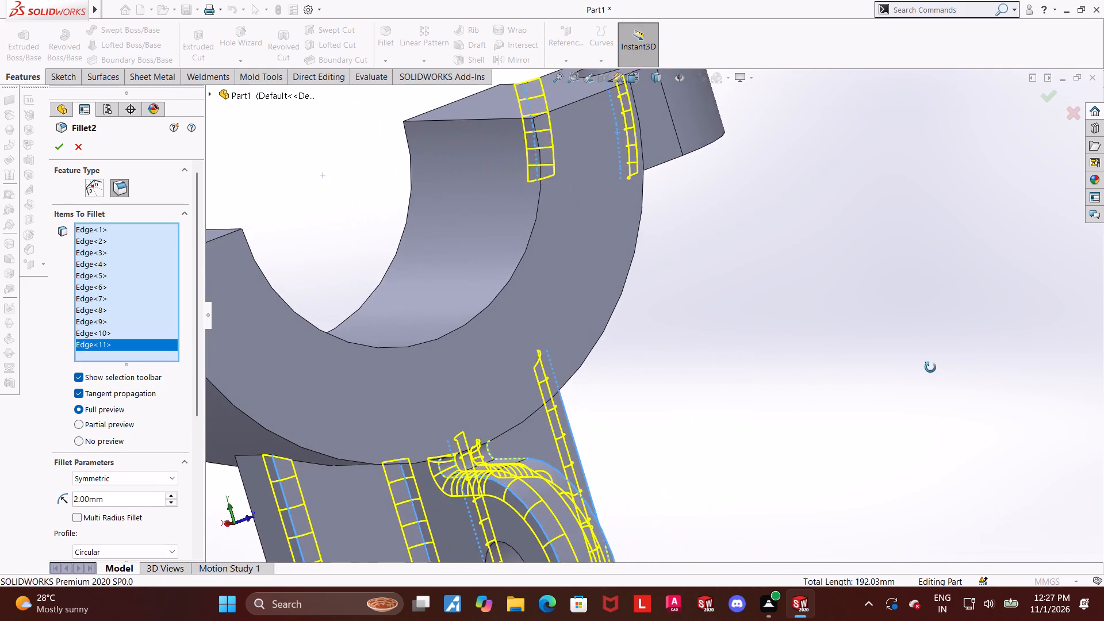
middle_drag(930, 367, 994, 328)
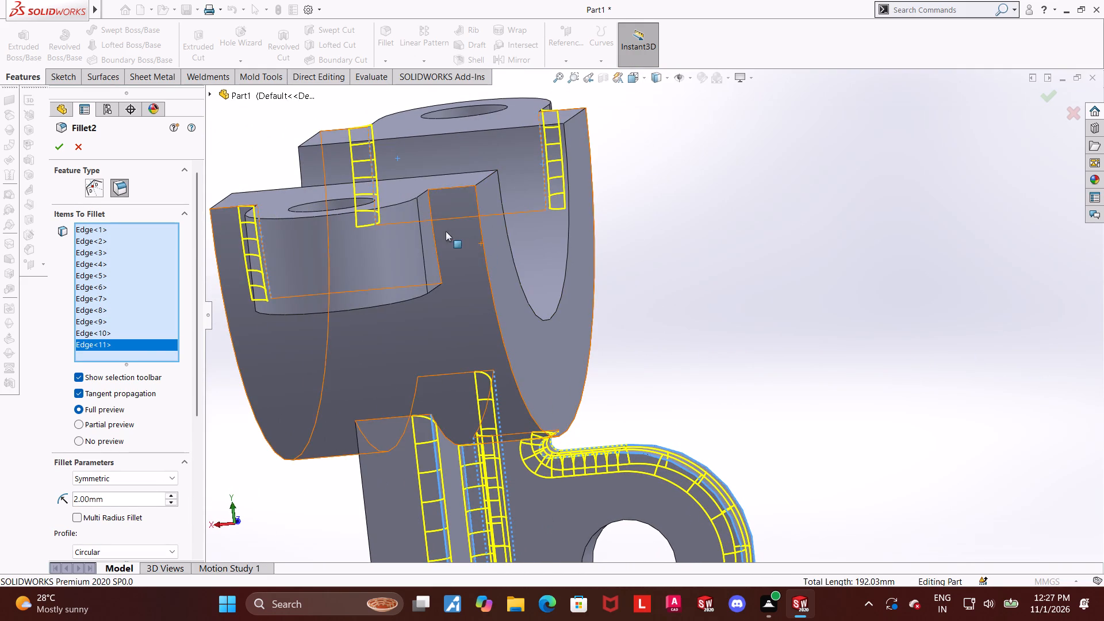
click(434, 243)
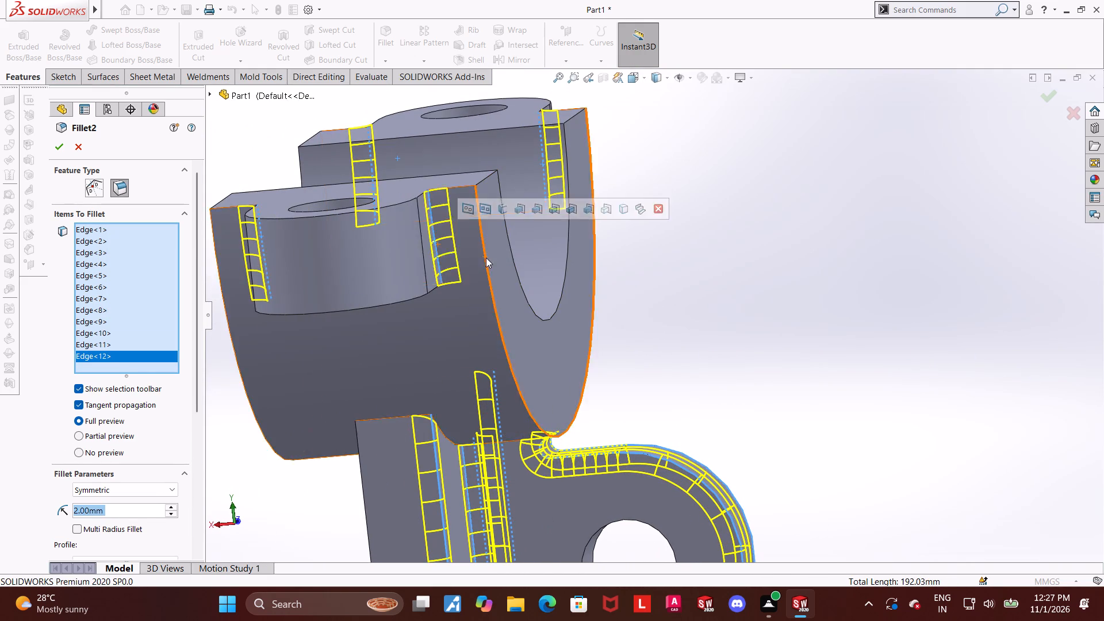
Add the lower outline edge of one drilled ear to the 2 mm fillet.
scroll(486, 258, up, 3)
scroll(600, 281, up, 2)
middle_drag(685, 286, 685, 287)
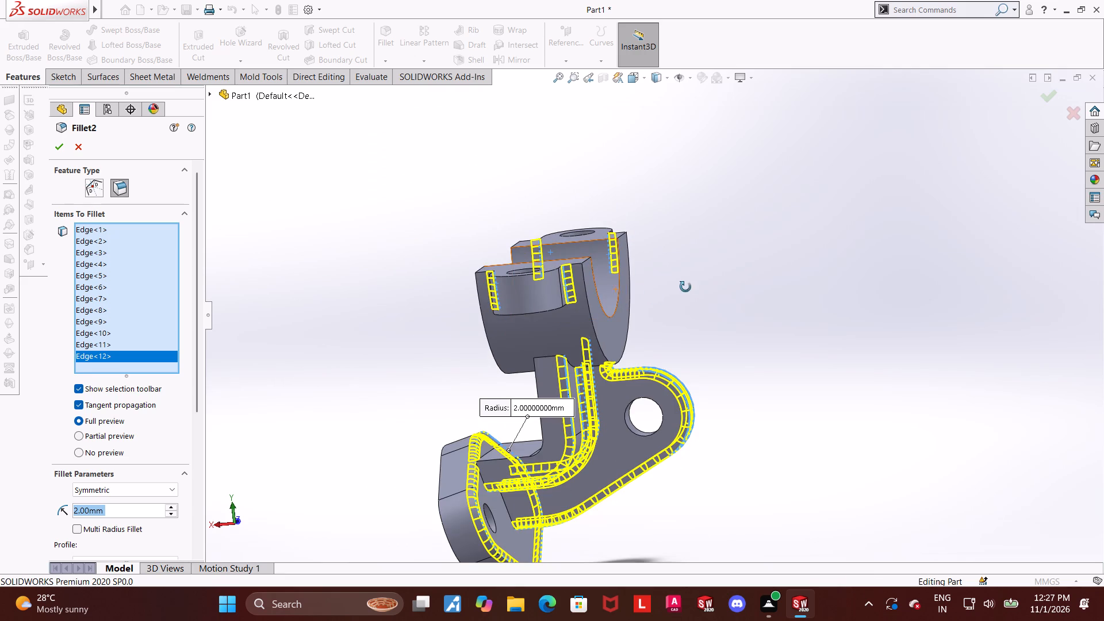
middle_drag(685, 287, 760, 259)
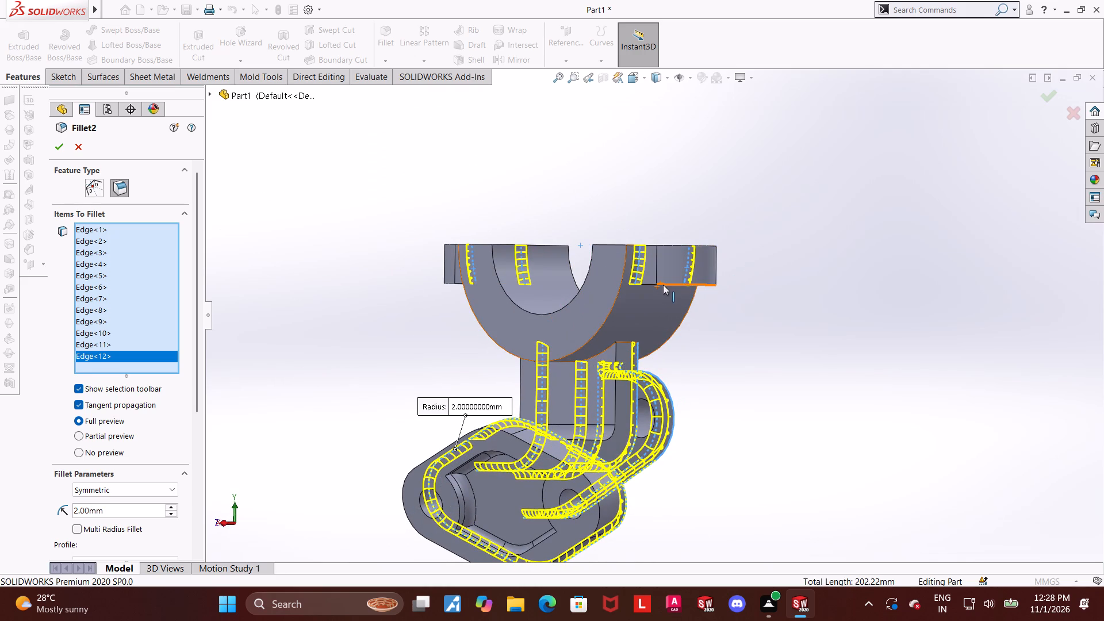
click(663, 285)
middle_drag(810, 292, 907, 251)
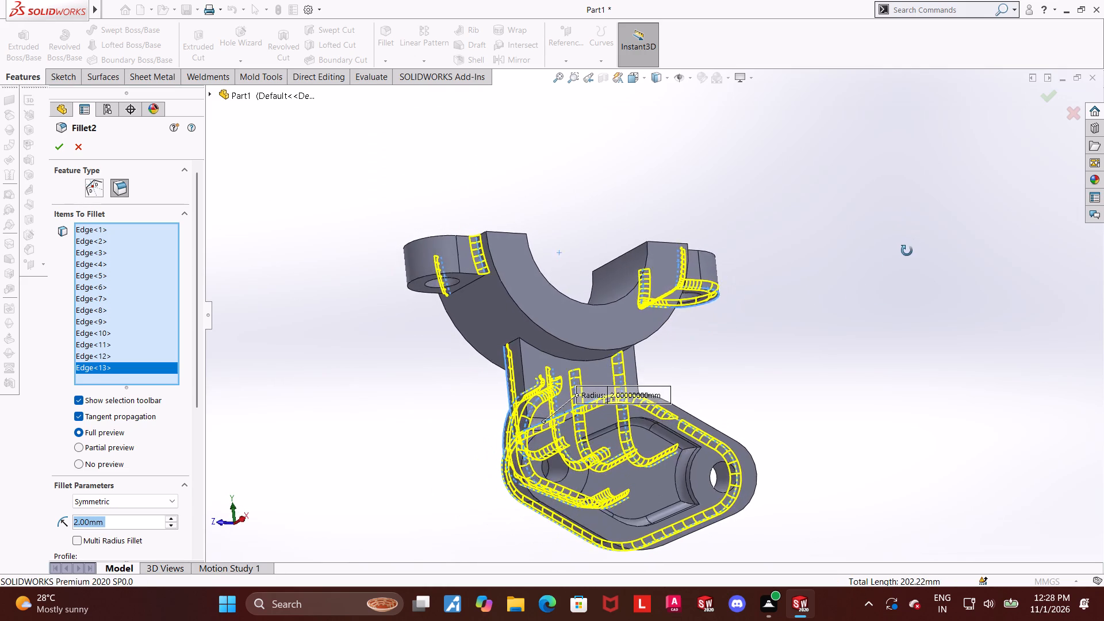
Add the lower outline edge of the opposite drilled ear to the 2 mm fillet and apply the edited Fillet2.
middle_drag(907, 251, 894, 256)
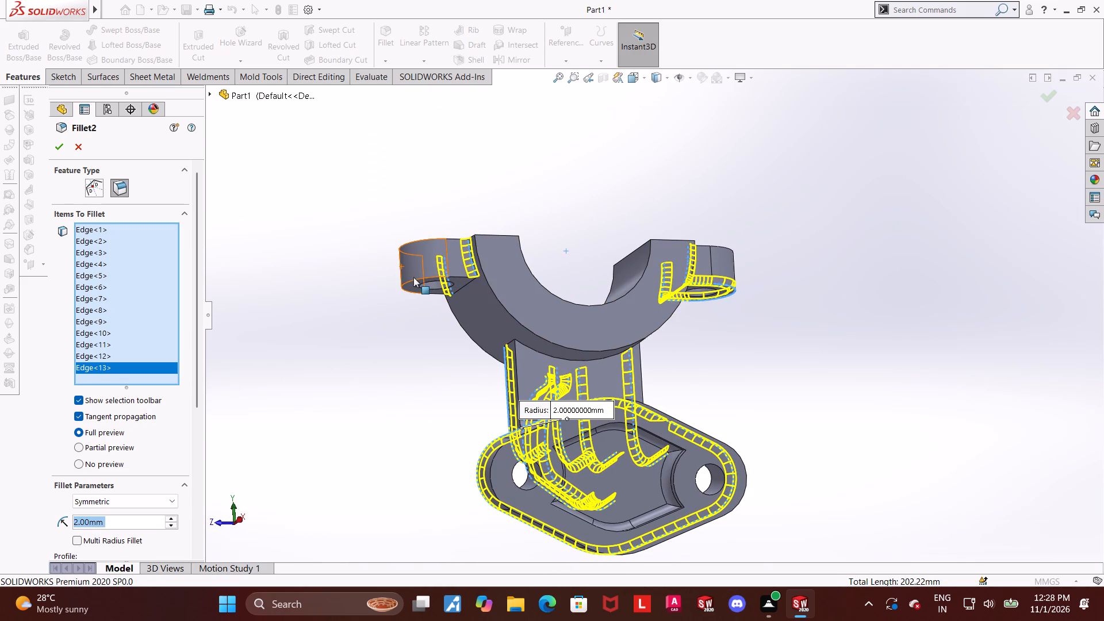
click(415, 278)
middle_drag(806, 328, 759, 363)
click(55, 147)
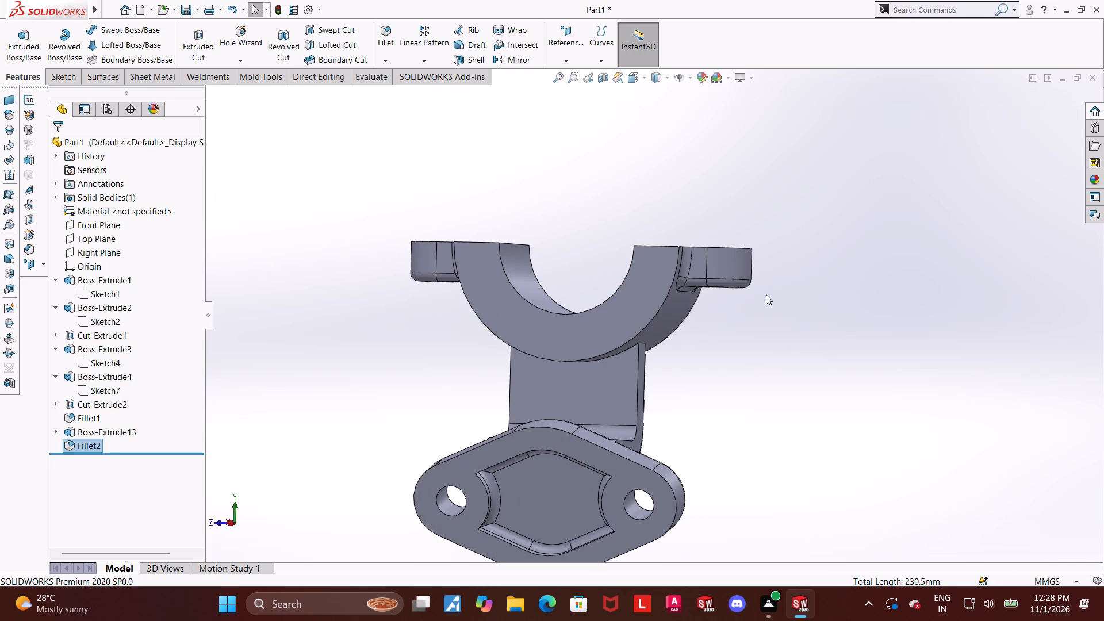
key(ctrl+7)
middle_drag(791, 332, 862, 252)
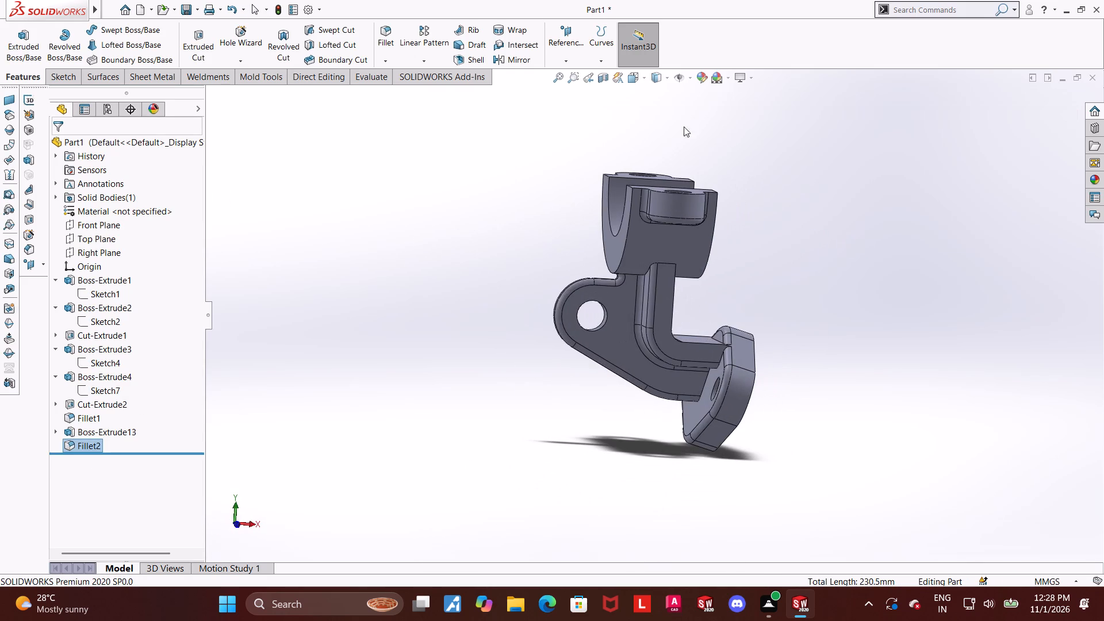
double_click(635, 87)
click(442, 271)
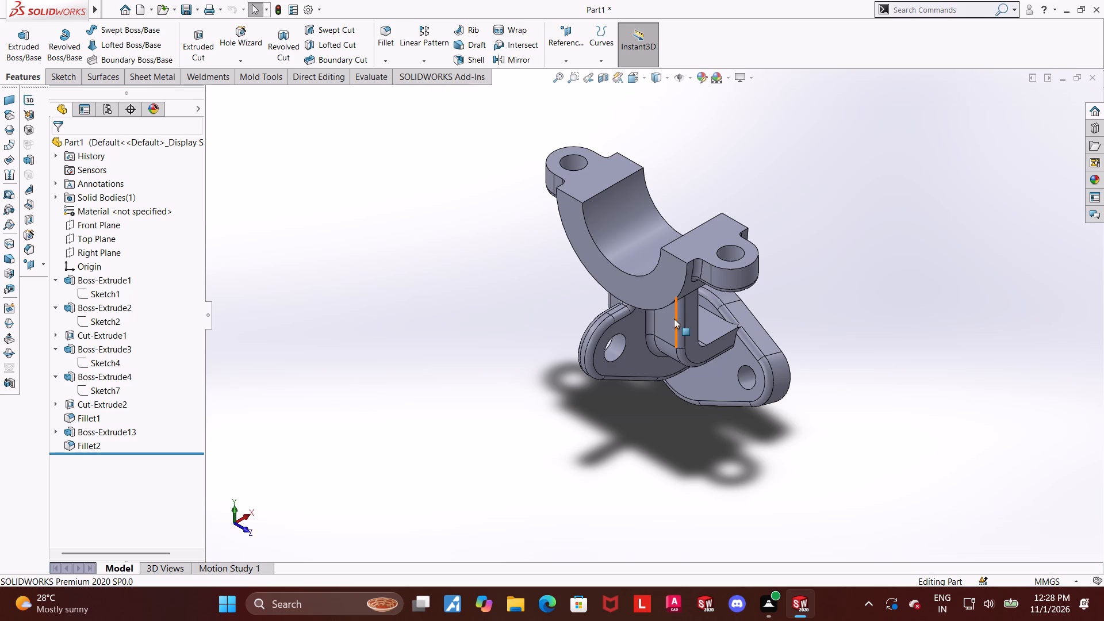
Start a 1 mm fillet on the three edges where the arm and rib meet the half ring's outer surface.
scroll(767, 269, down, 1)
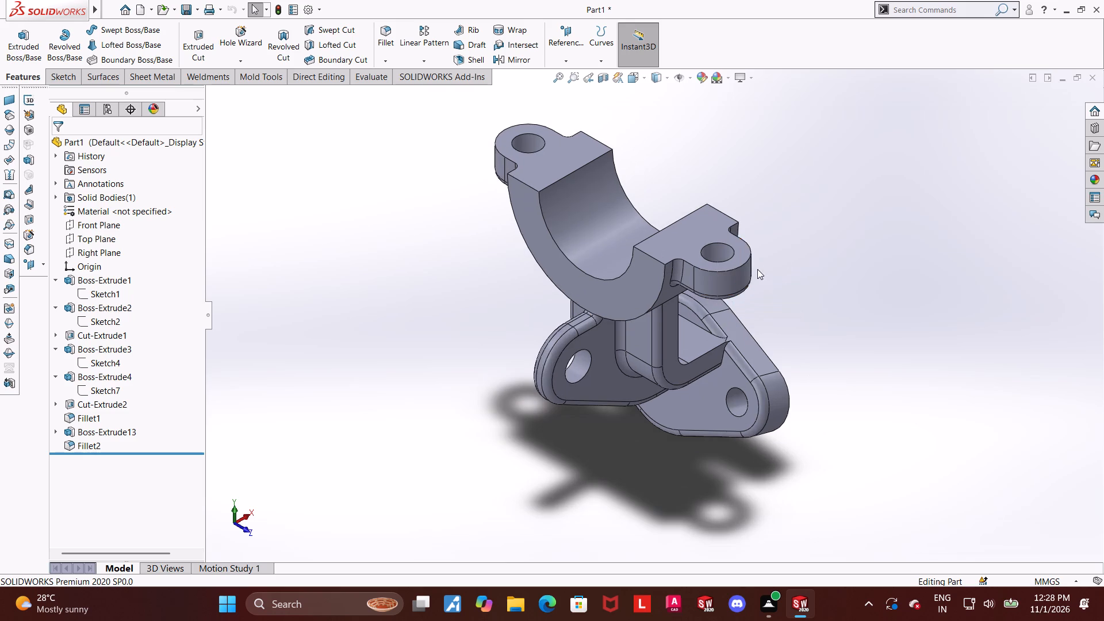
middle_drag(703, 302, 680, 175)
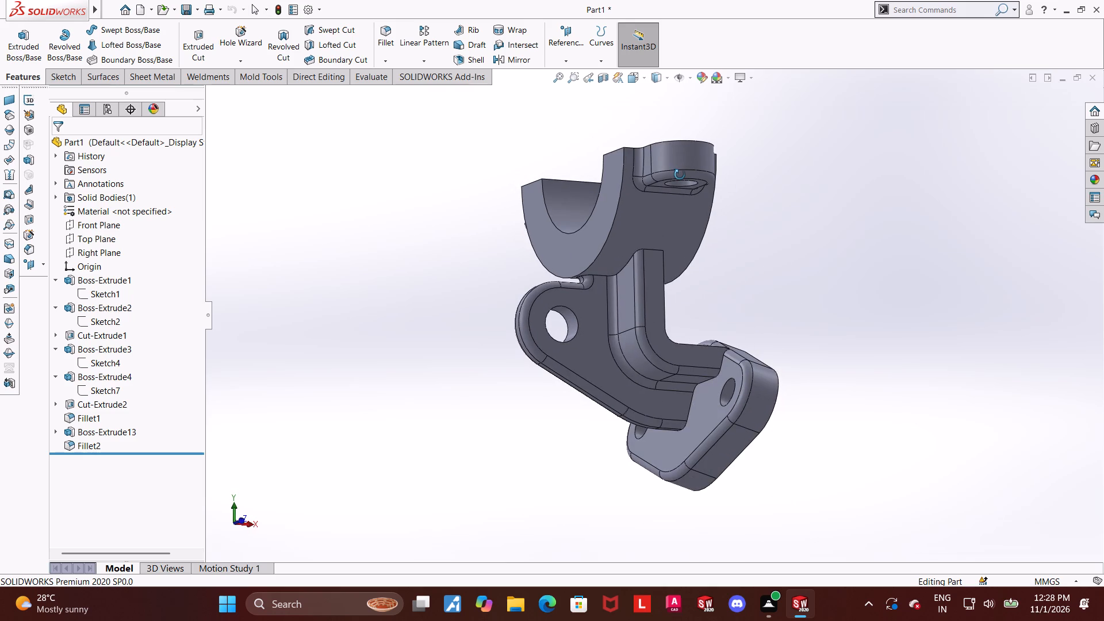
middle_drag(680, 175, 678, 175)
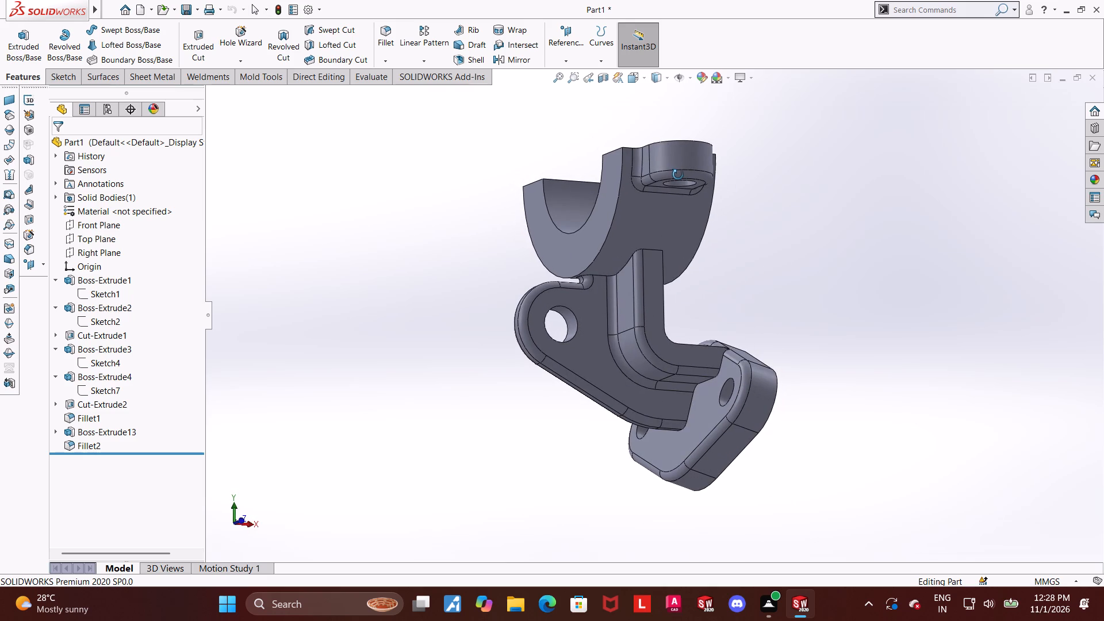
middle_drag(678, 175, 679, 181)
scroll(682, 254, down, 2)
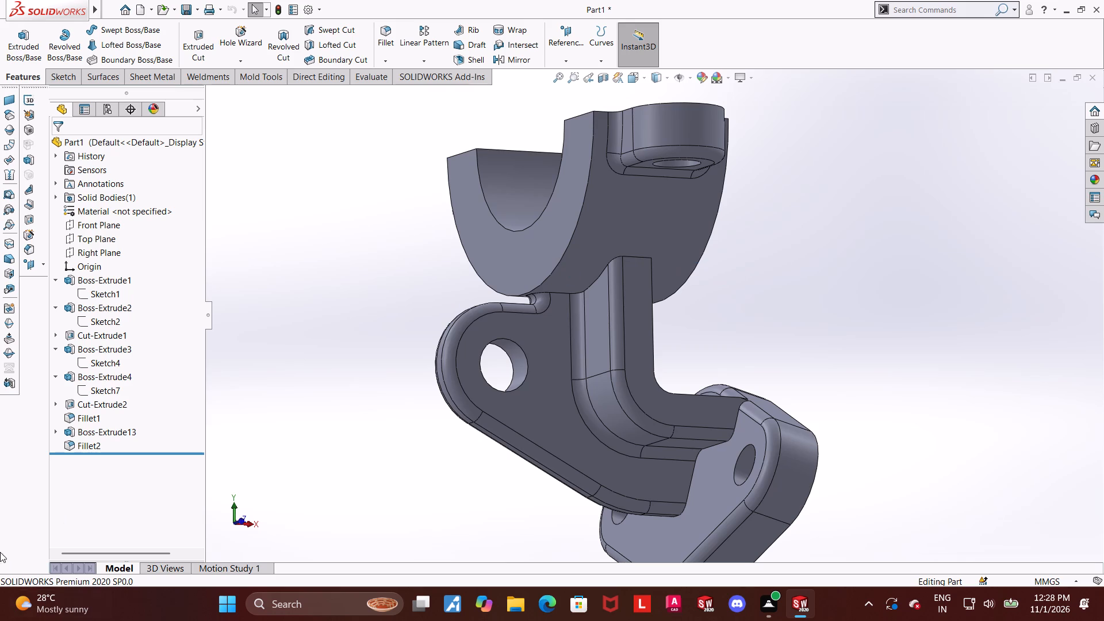
click(383, 46)
click(636, 256)
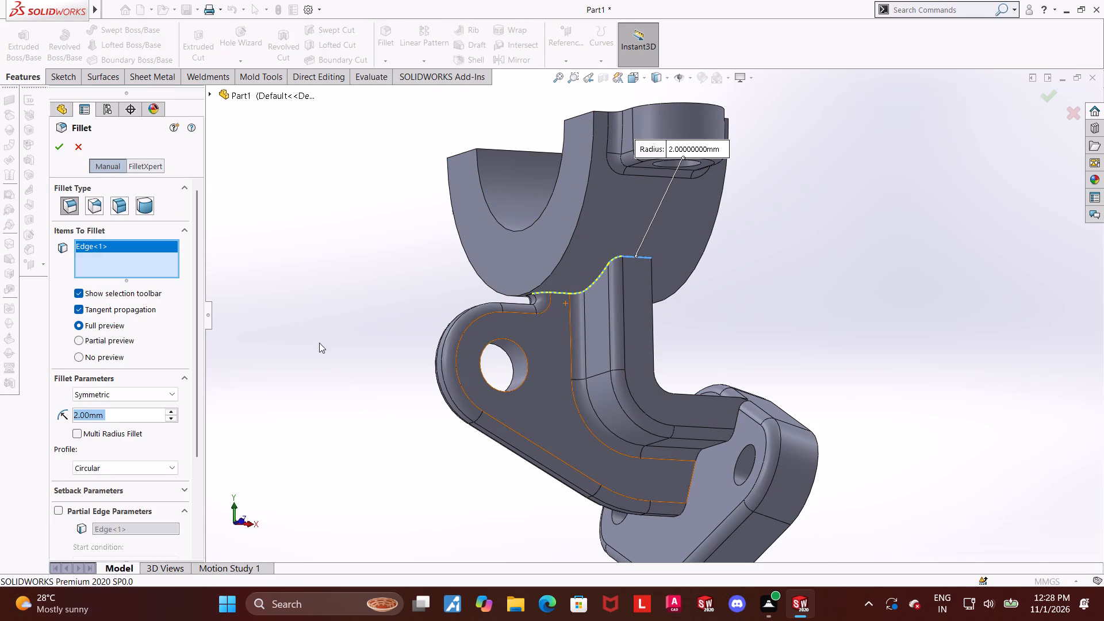
key(1)
key(Return)
middle_drag(345, 352, 384, 350)
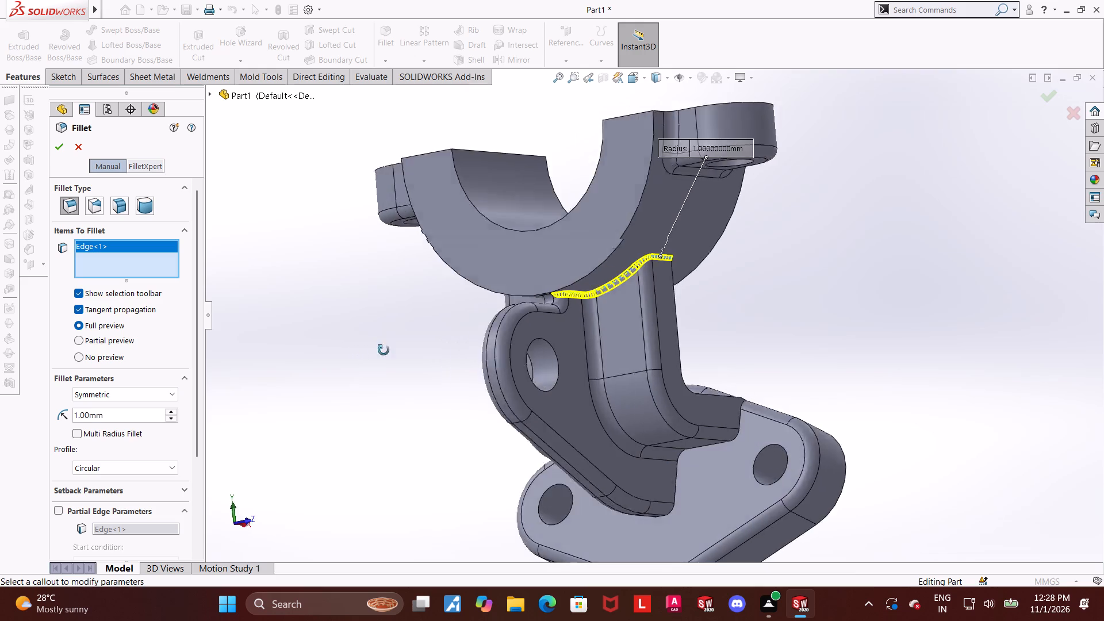
middle_drag(384, 350, 502, 292)
click(526, 280)
middle_drag(533, 305, 557, 293)
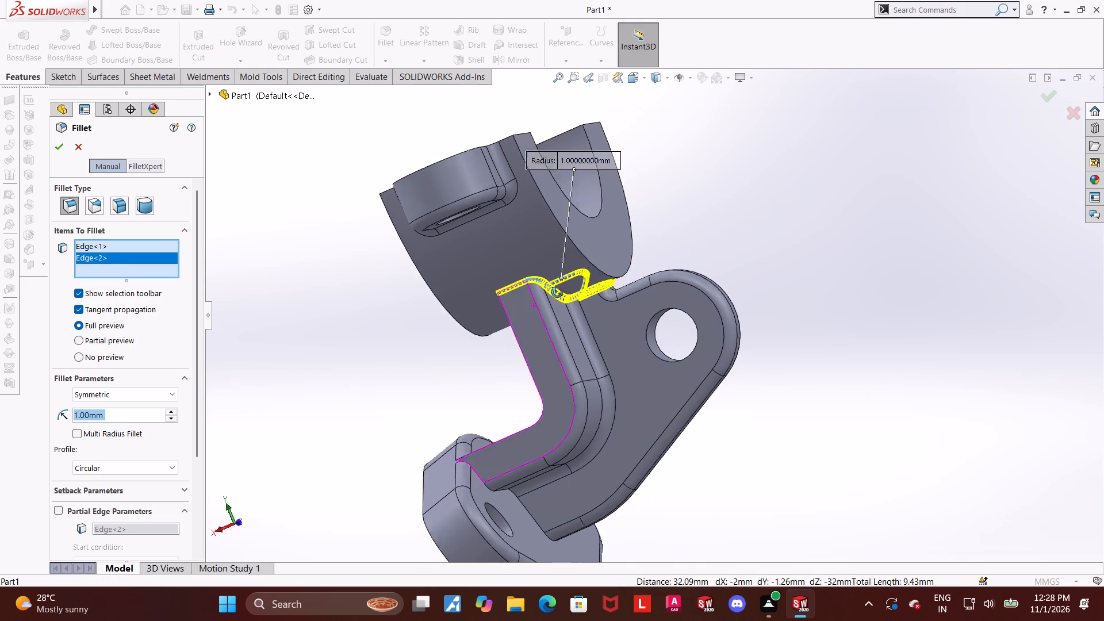
middle_drag(557, 293, 661, 166)
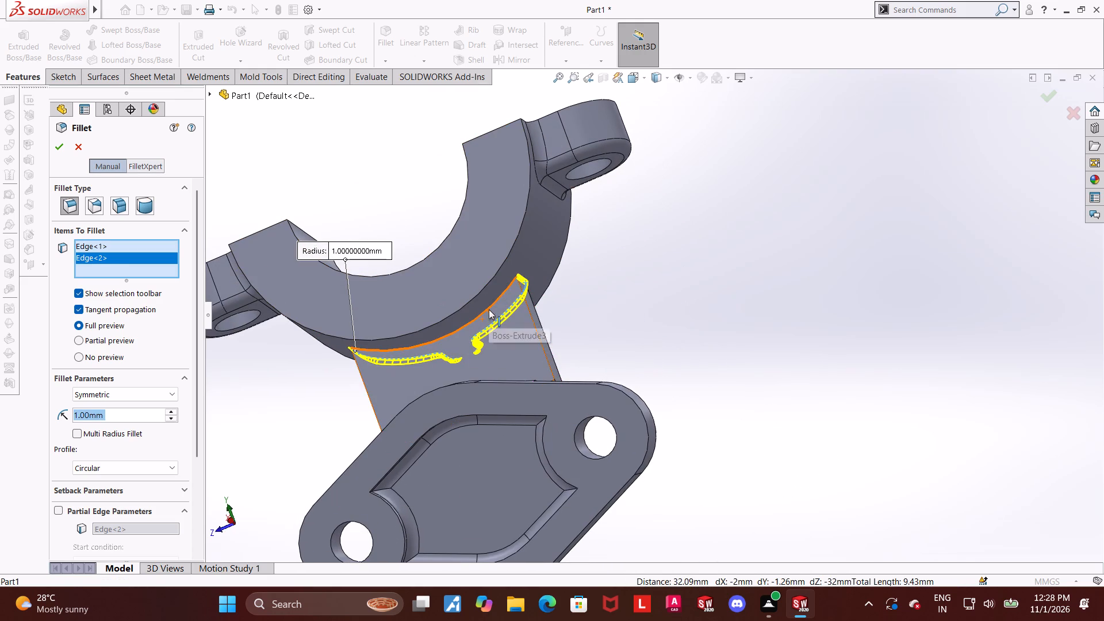
click(489, 309)
Add the two edge selections where the arm and rib meet the two-hole plate to the 1 mm fillet.
middle_drag(692, 308, 882, 343)
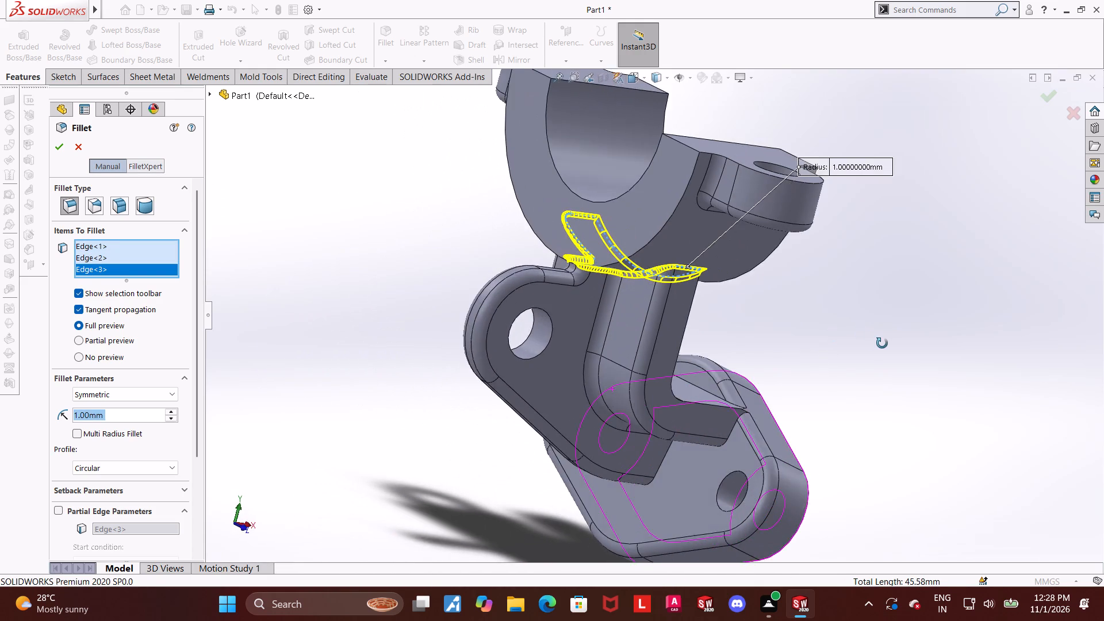
middle_drag(882, 343, 840, 343)
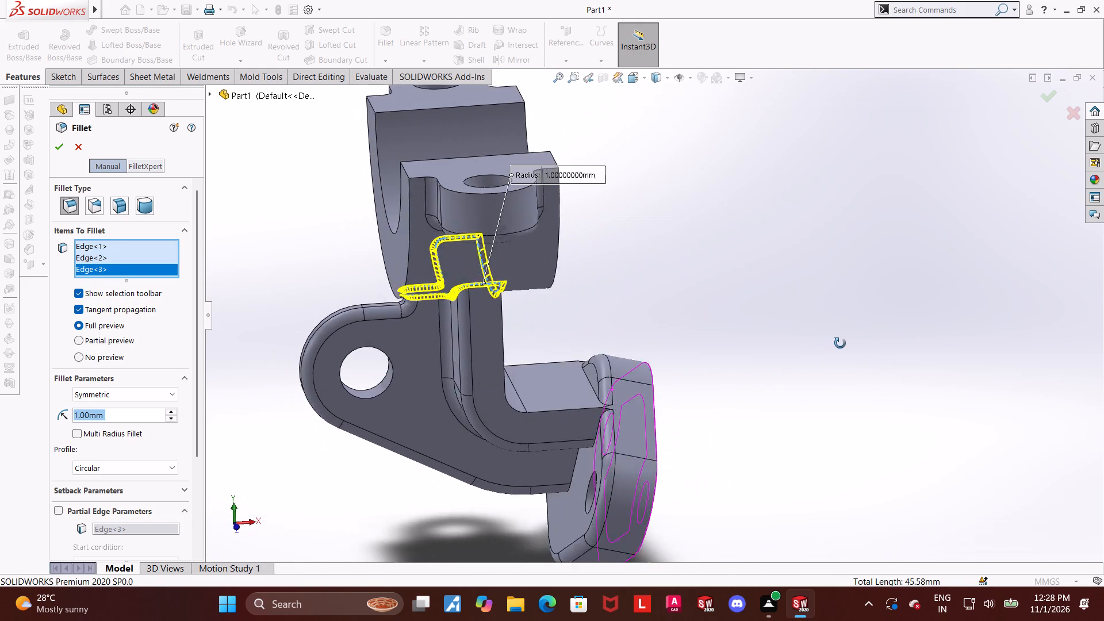
middle_drag(840, 343, 839, 356)
click(600, 412)
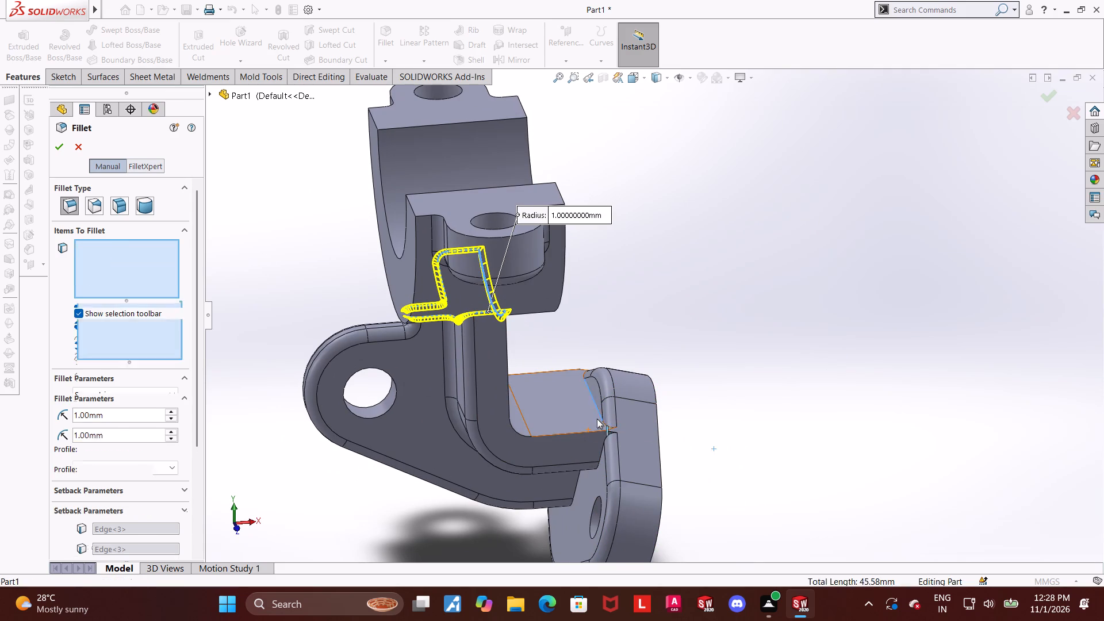
middle_drag(658, 434, 674, 399)
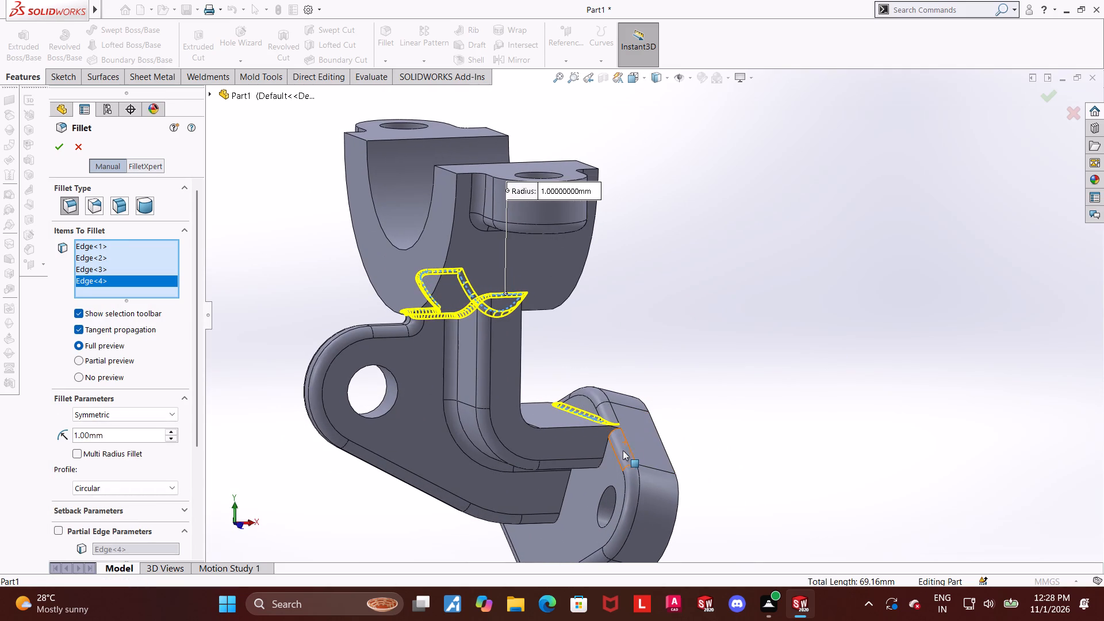
click(605, 446)
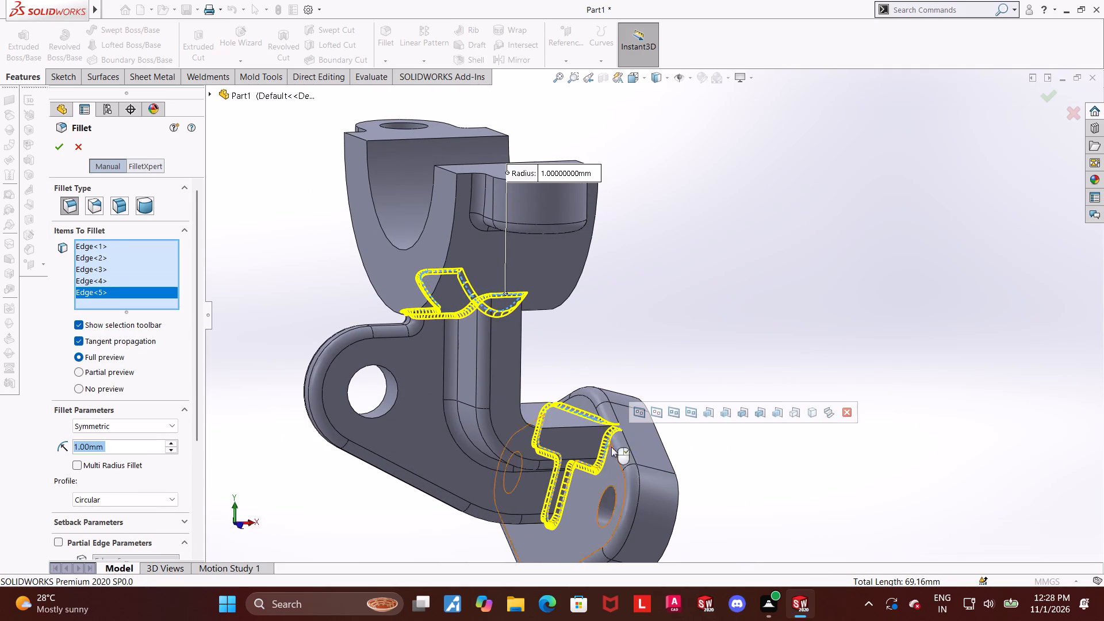
middle_drag(748, 457, 729, 513)
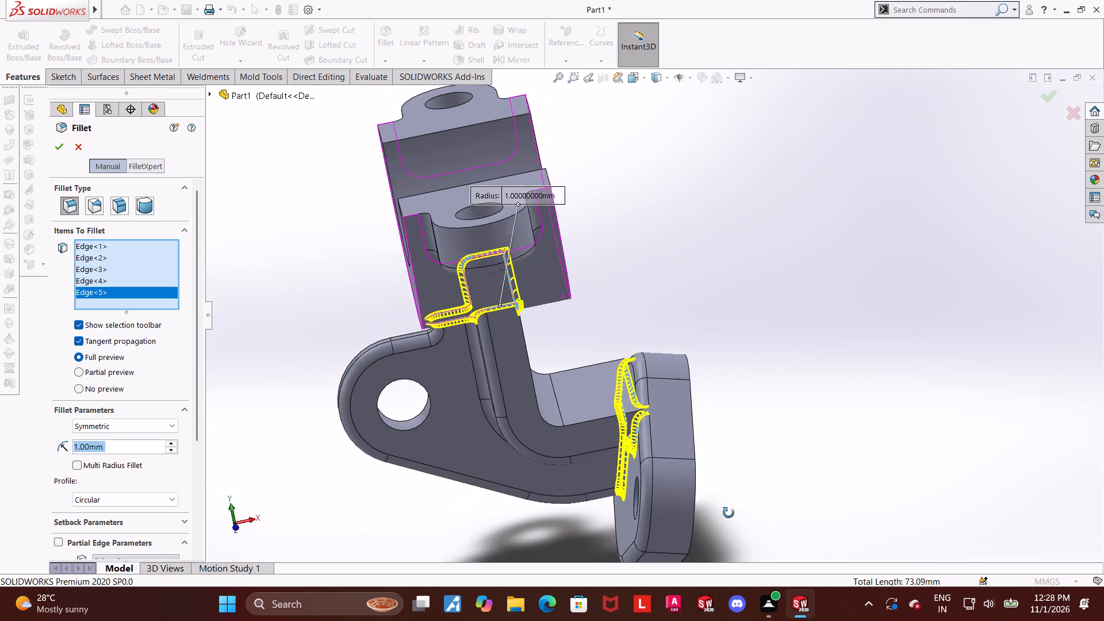
middle_drag(729, 513, 739, 526)
scroll(704, 517, up, 2)
middle_drag(716, 463, 726, 473)
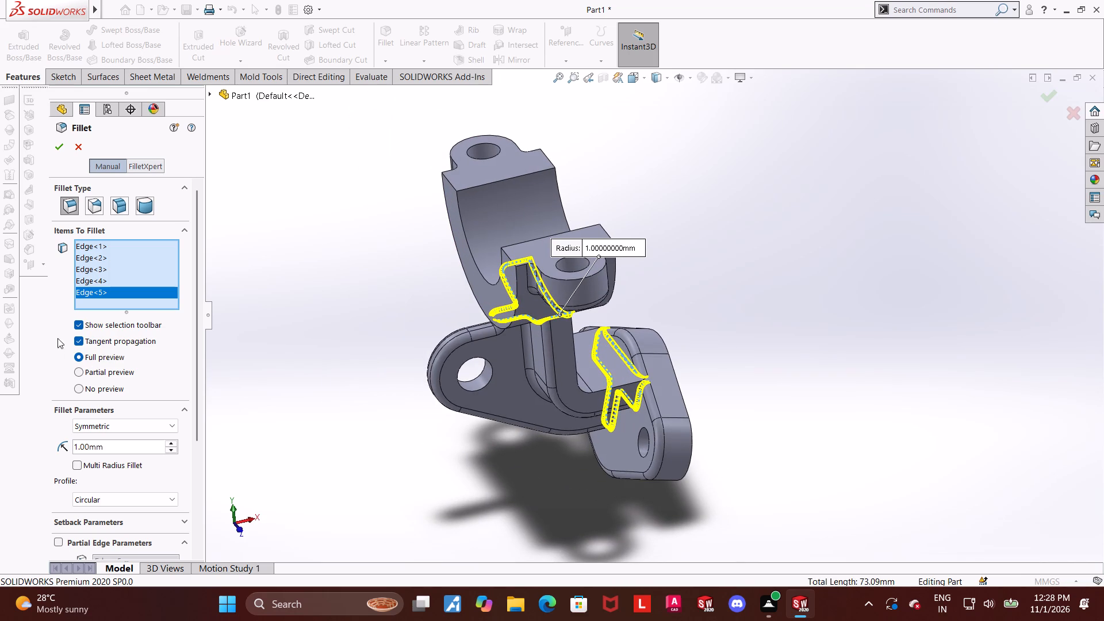
key(space)
click(720, 437)
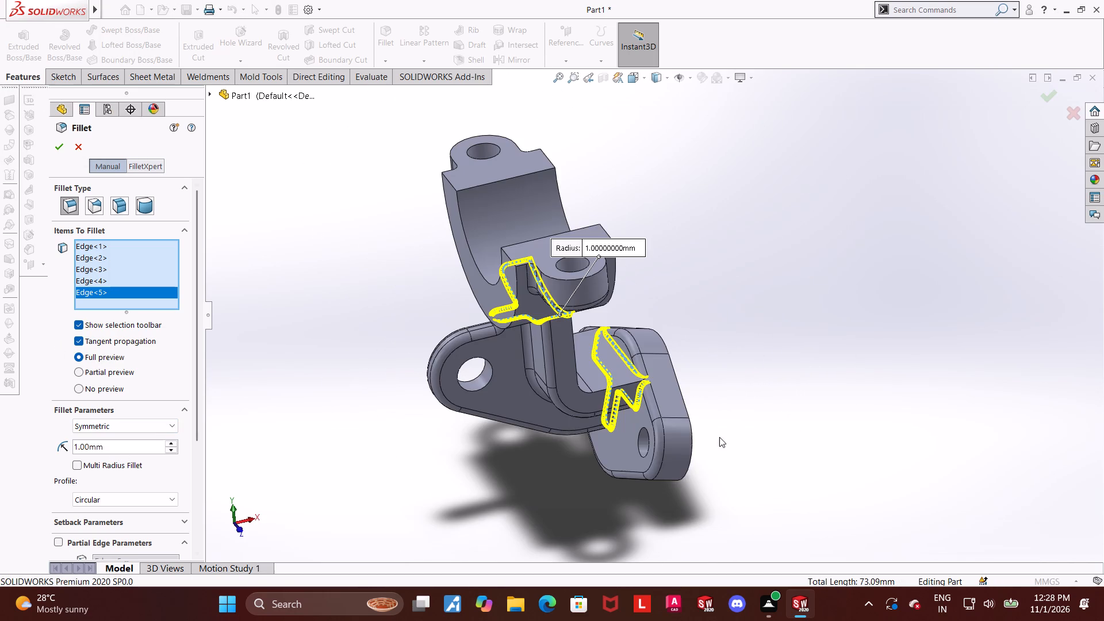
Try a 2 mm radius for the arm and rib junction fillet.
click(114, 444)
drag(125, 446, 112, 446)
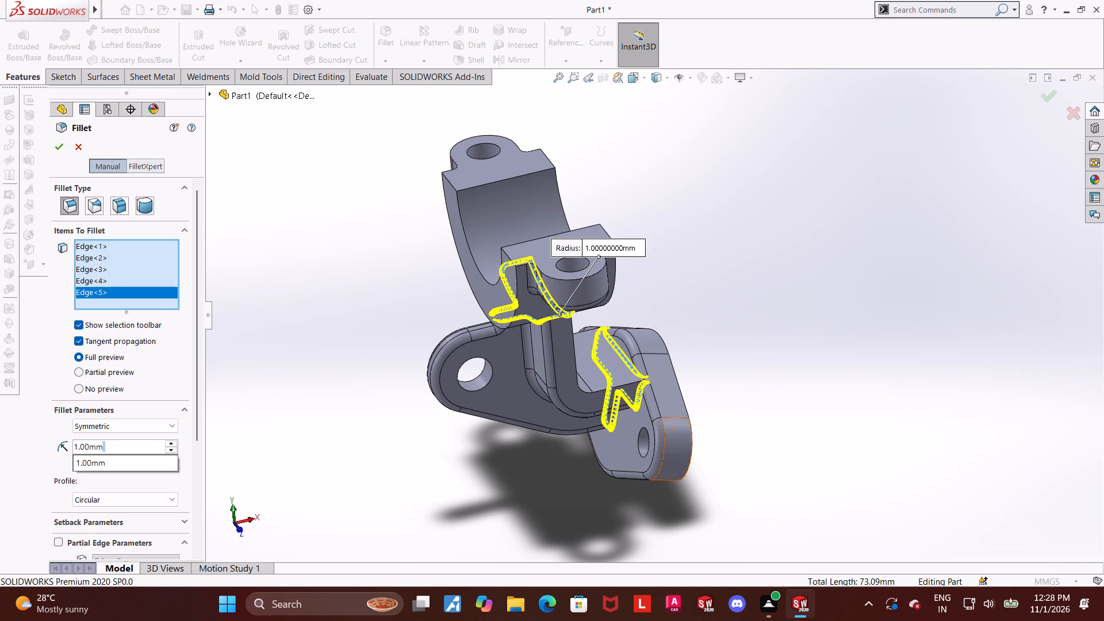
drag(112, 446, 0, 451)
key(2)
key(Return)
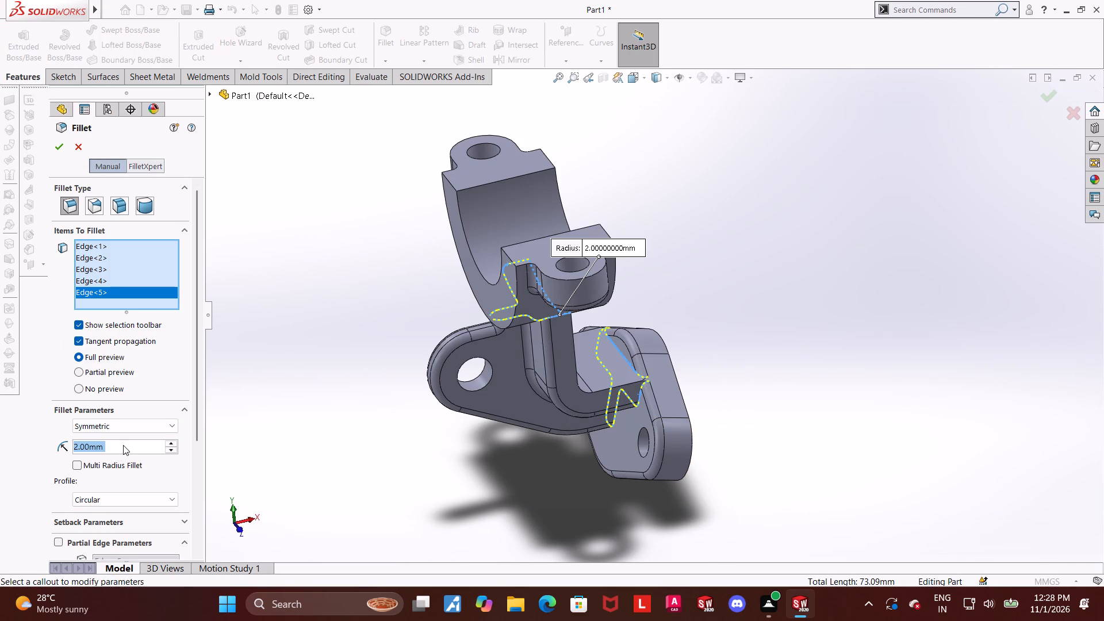
Set the junction fillet's radius to 1 mm and apply the fillet.
key(1)
key(Return)
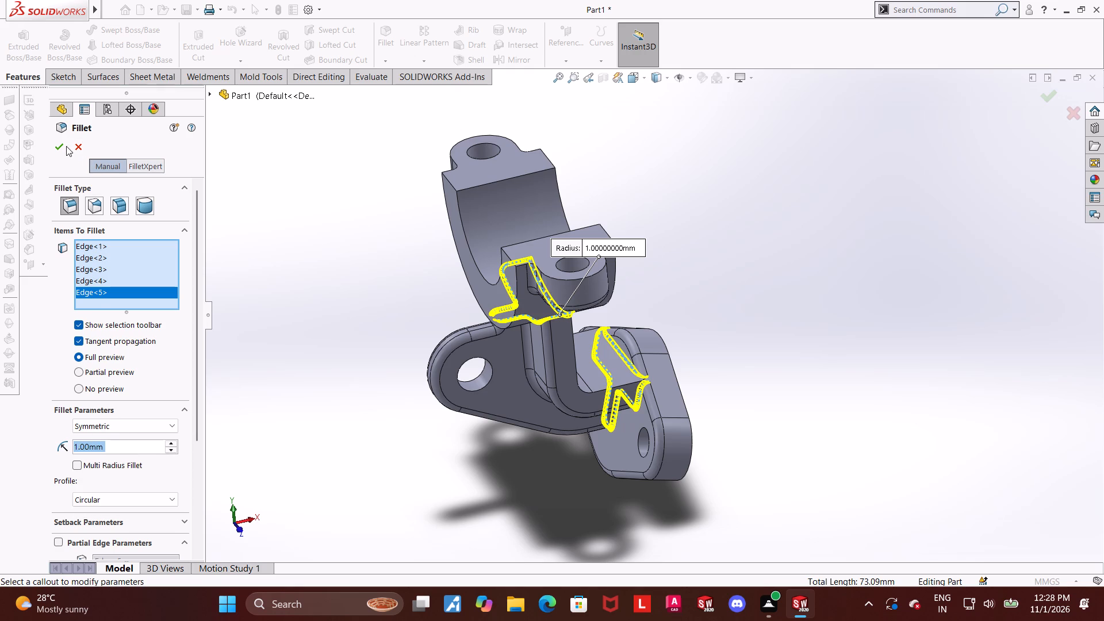
click(63, 146)
click(930, 344)
Edit Fillet3 and set its overflow type to Keep surface.
scroll(650, 391, down, 3)
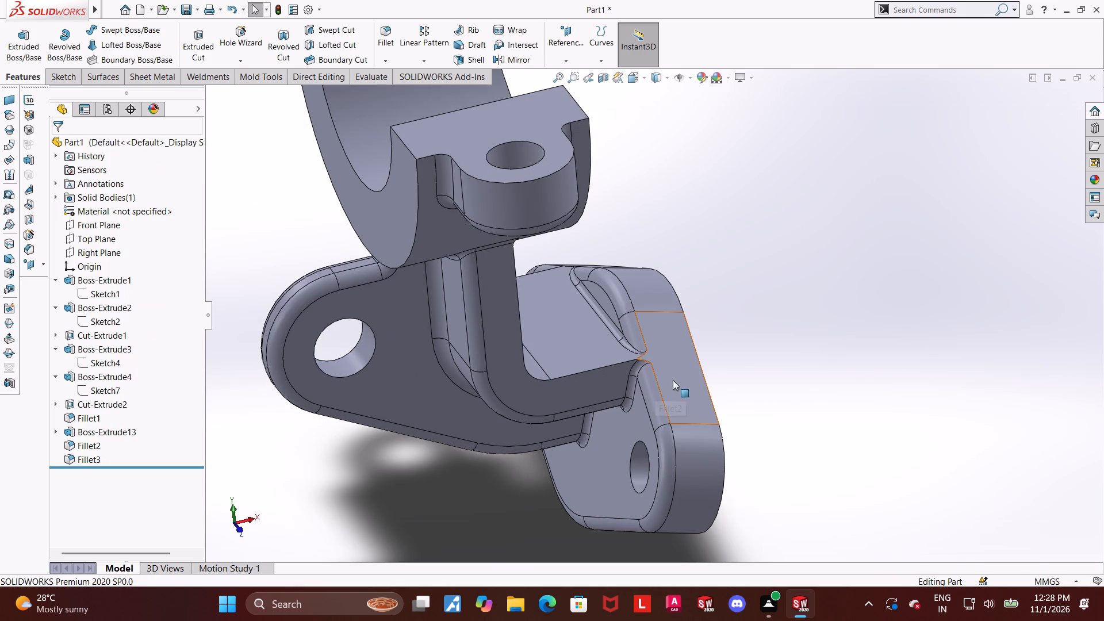
middle_drag(669, 363, 680, 374)
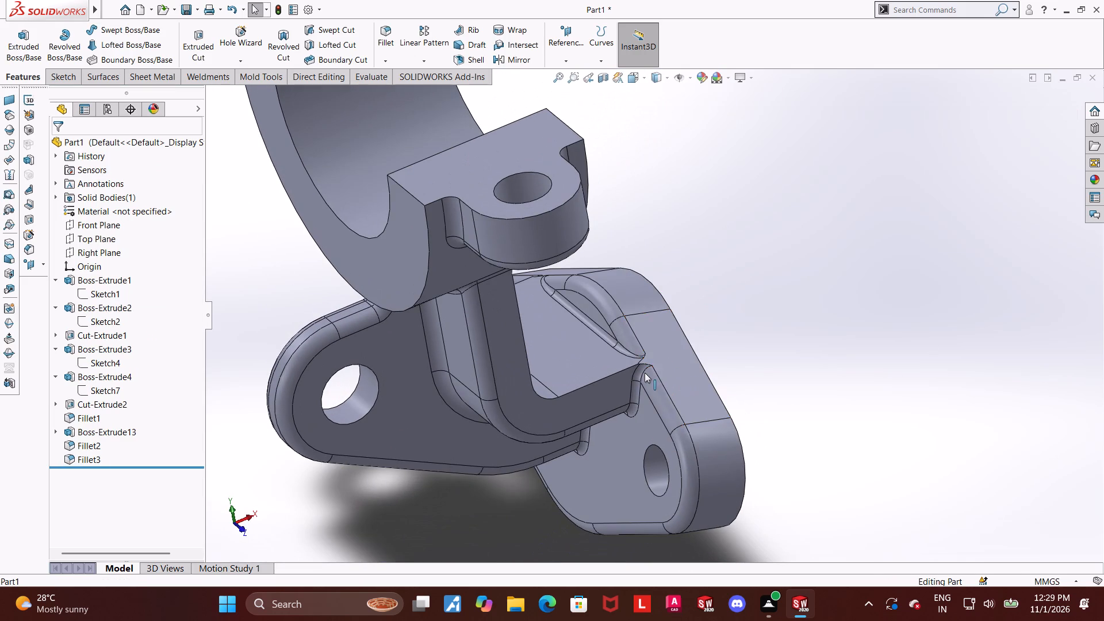
scroll(645, 373, down, 4)
click(70, 463)
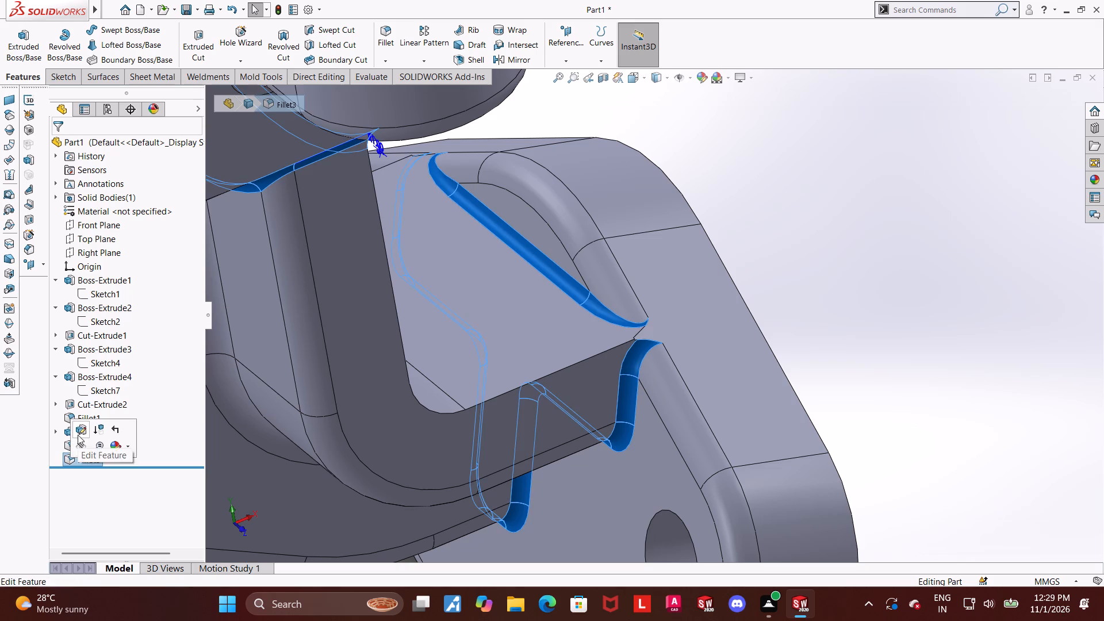
click(78, 435)
drag(197, 432, 197, 433)
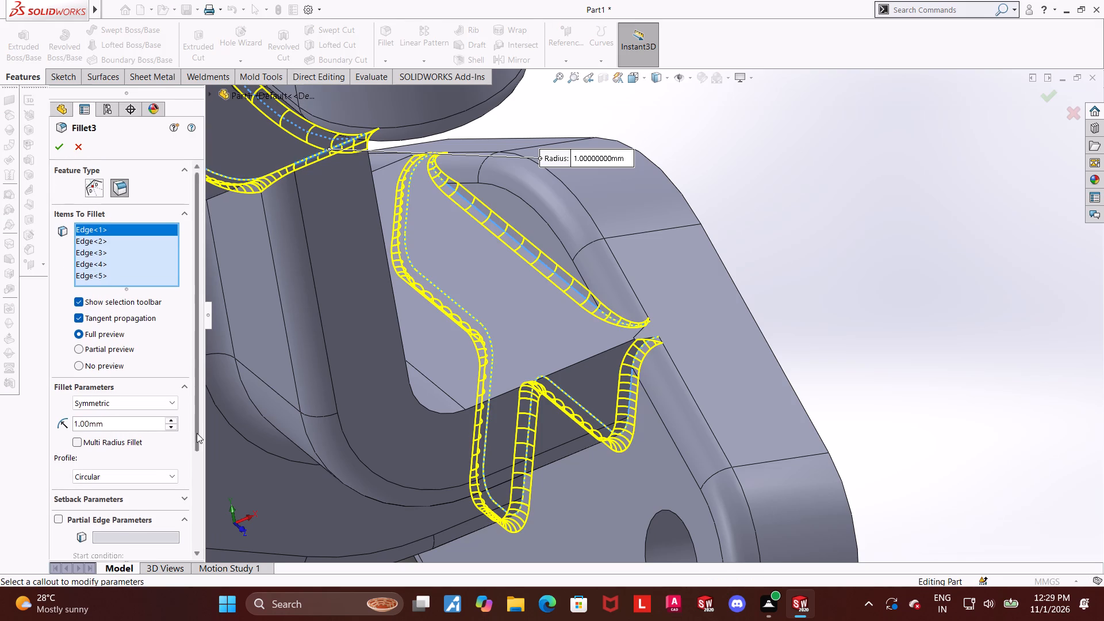
drag(197, 433, 190, 512)
drag(198, 440, 190, 547)
click(80, 526)
click(91, 530)
drag(197, 469, 196, 528)
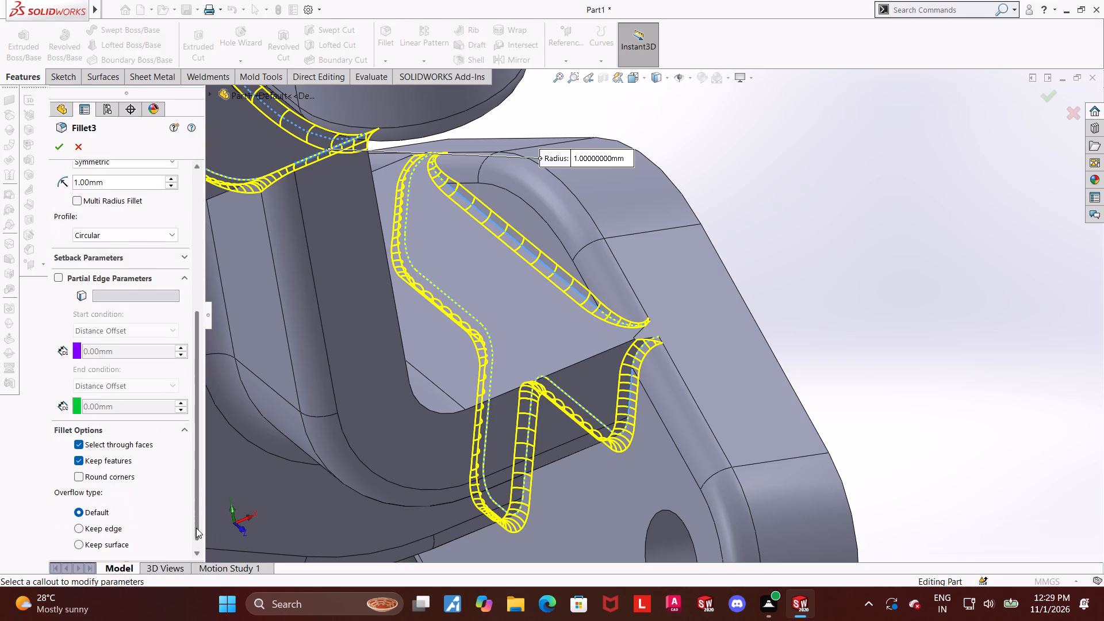
drag(196, 528, 195, 532)
click(77, 531)
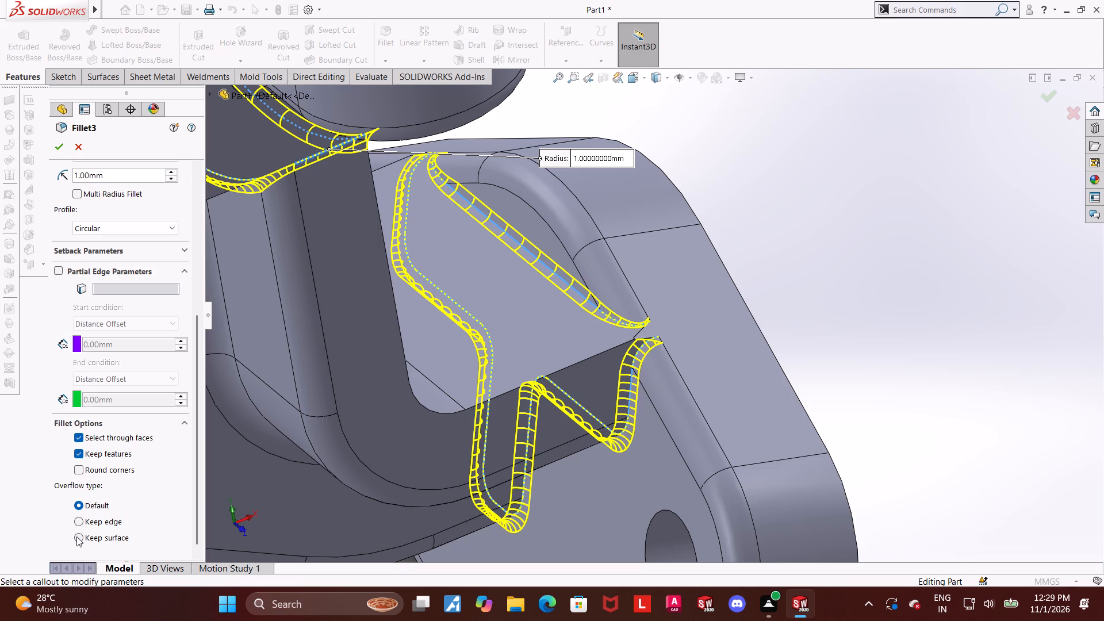
click(76, 536)
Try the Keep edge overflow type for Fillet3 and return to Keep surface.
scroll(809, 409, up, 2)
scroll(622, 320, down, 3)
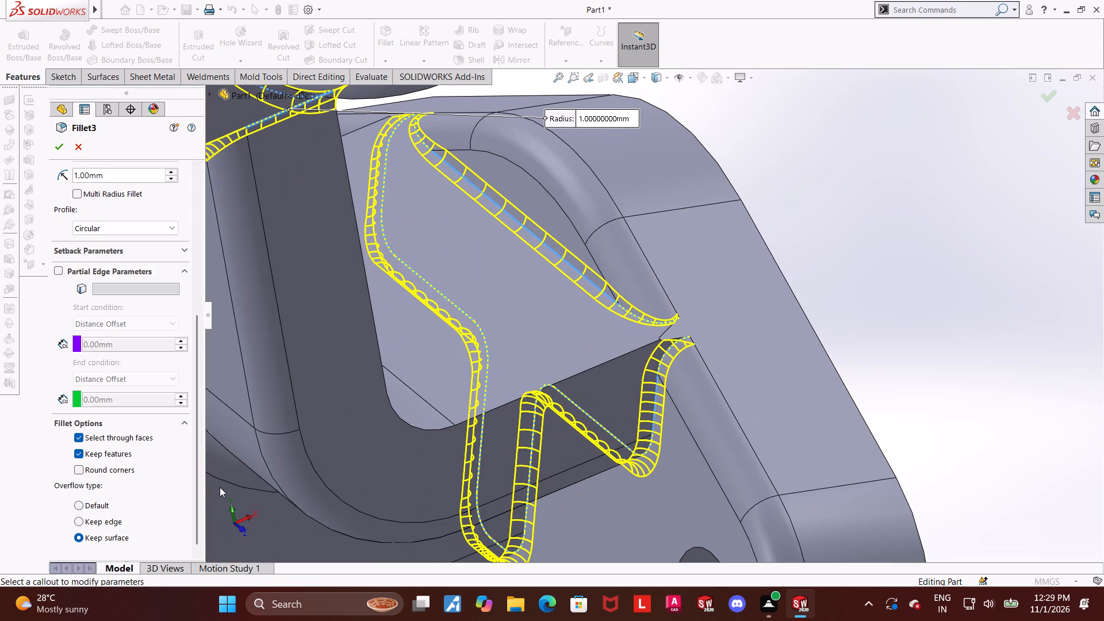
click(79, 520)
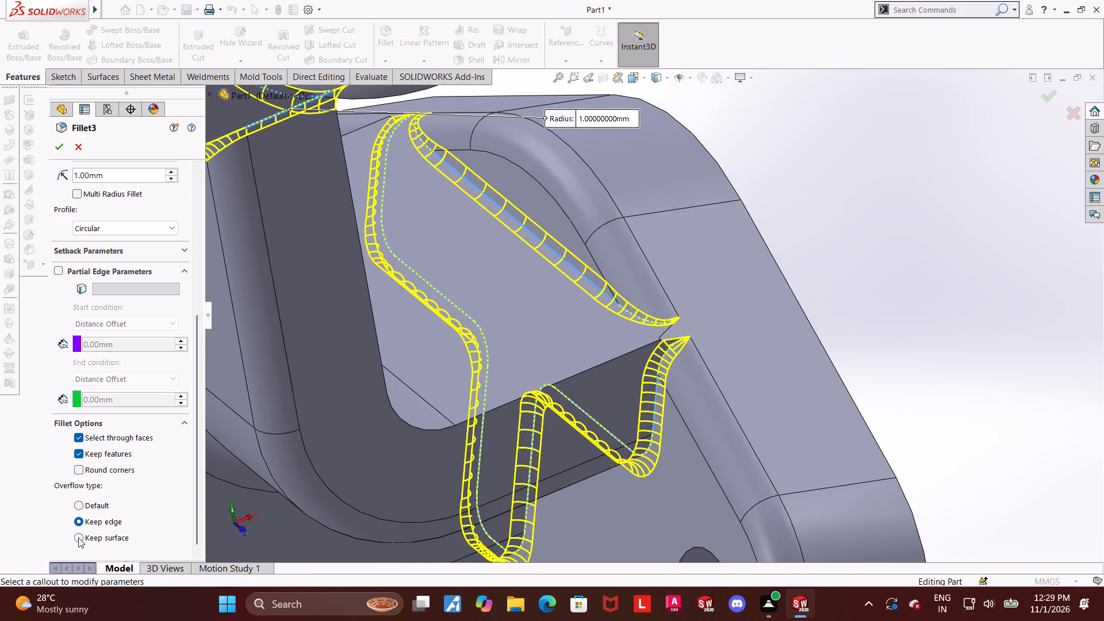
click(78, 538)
Remove the two edges where the arm and rib meet the flange from Fillet3 and apply the edit.
scroll(516, 453, up, 2)
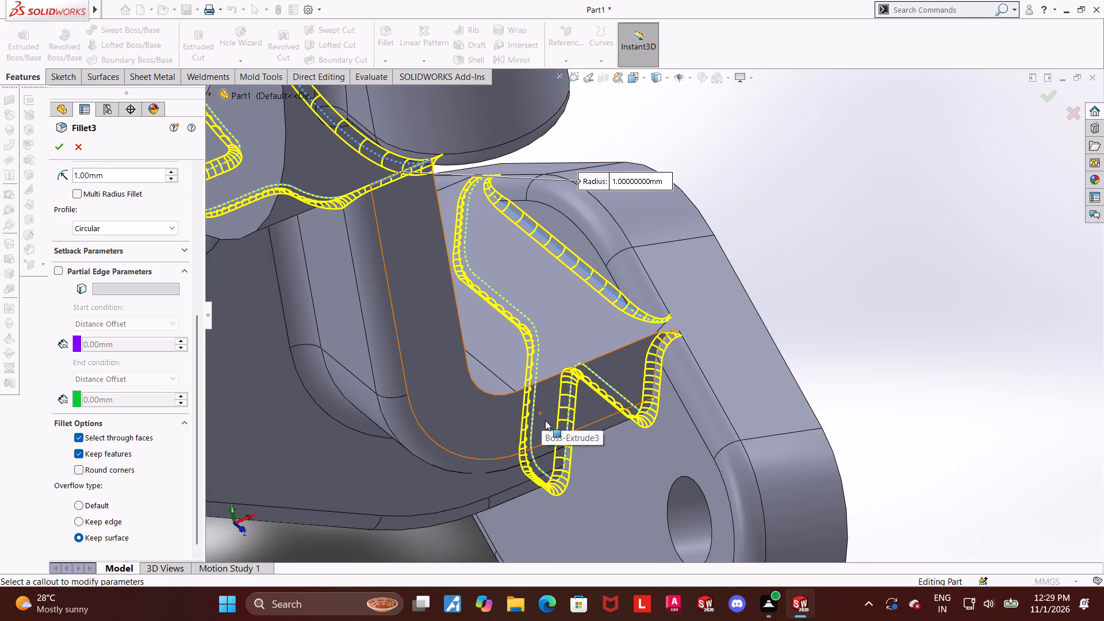
scroll(727, 329, up, 3)
middle_drag(610, 263, 626, 172)
scroll(609, 262, up, 1)
scroll(125, 350, up, 6)
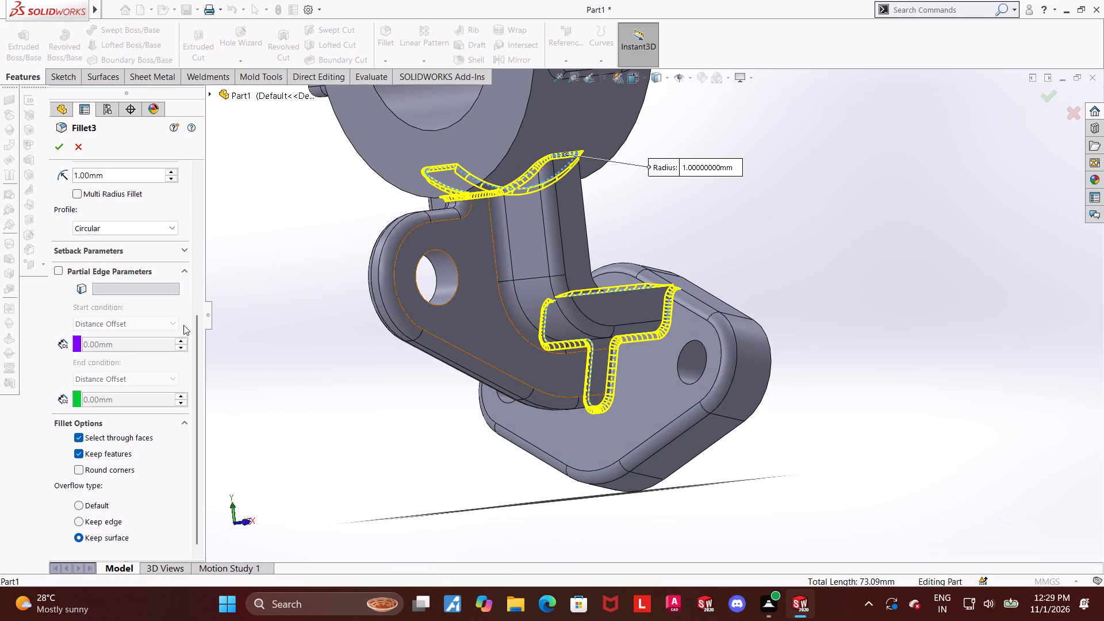
drag(196, 342, 194, 213)
right_click(97, 250)
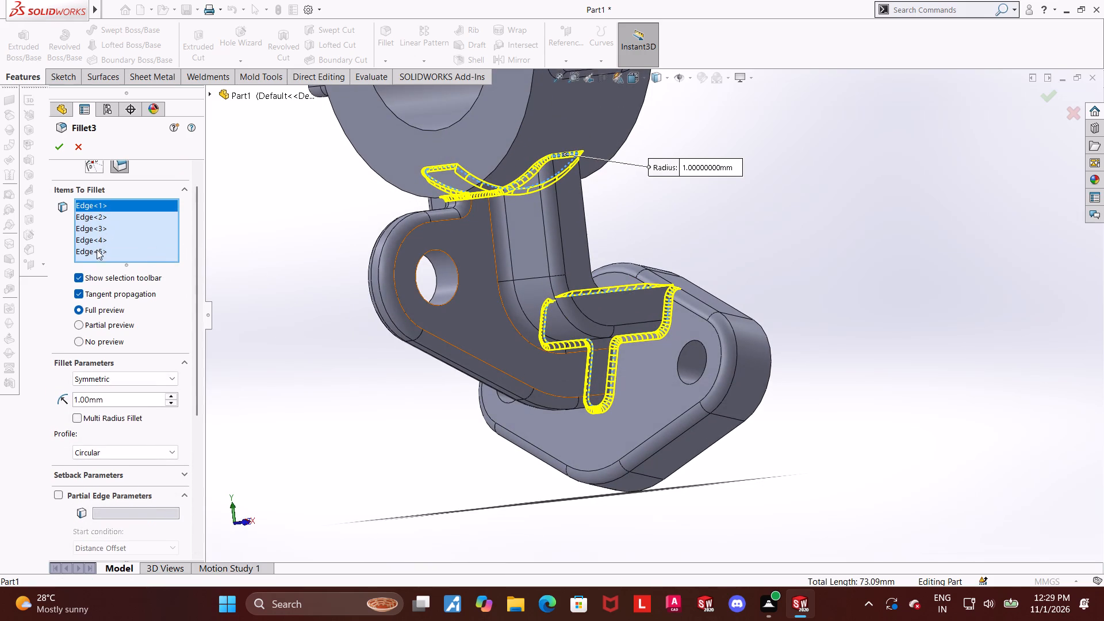
click(121, 277)
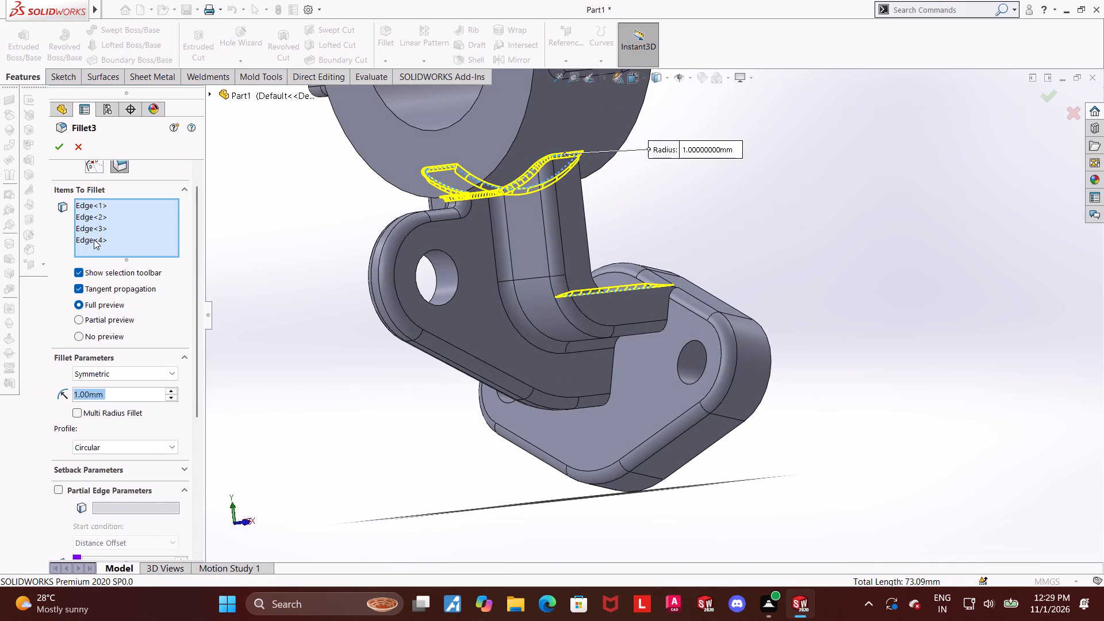
right_click(94, 239)
click(119, 268)
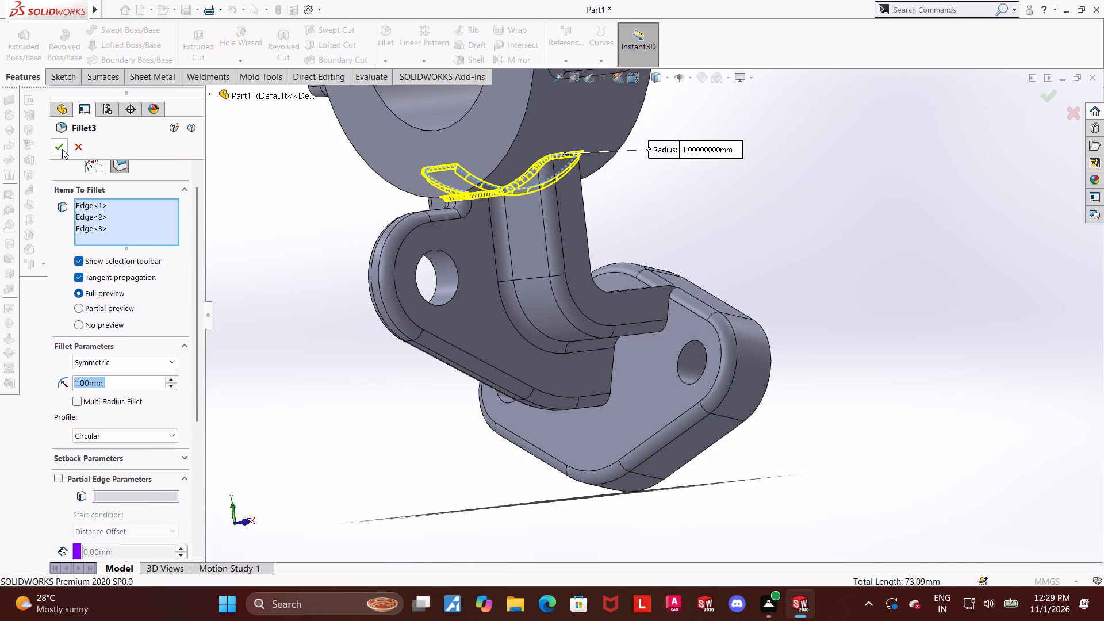
click(60, 145)
Fillet the junction of the arm and rib with the flange, including the arm's upper junction edge, with a 2 mm radius.
click(763, 246)
middle_drag(777, 244, 766, 250)
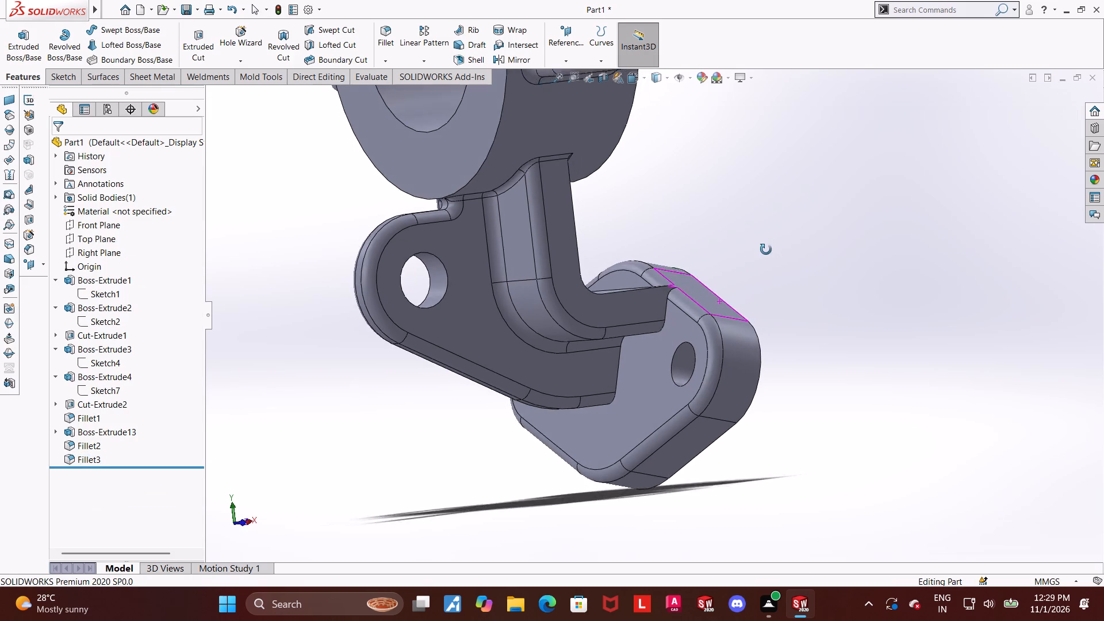
middle_drag(766, 250, 772, 254)
scroll(776, 265, down, 2)
click(382, 39)
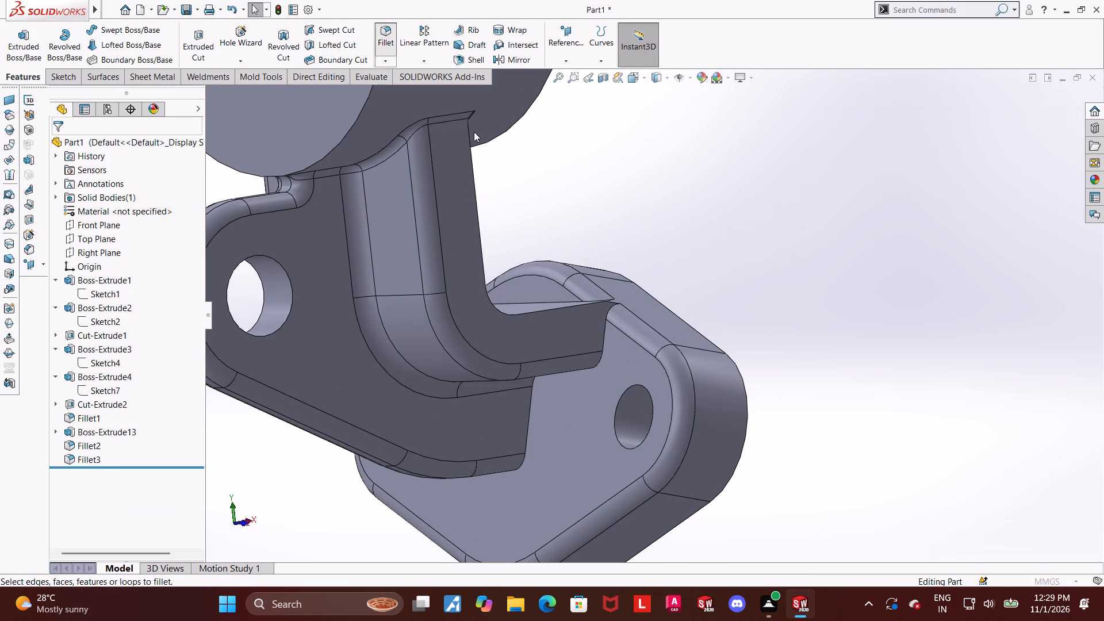
key(2)
key(Return)
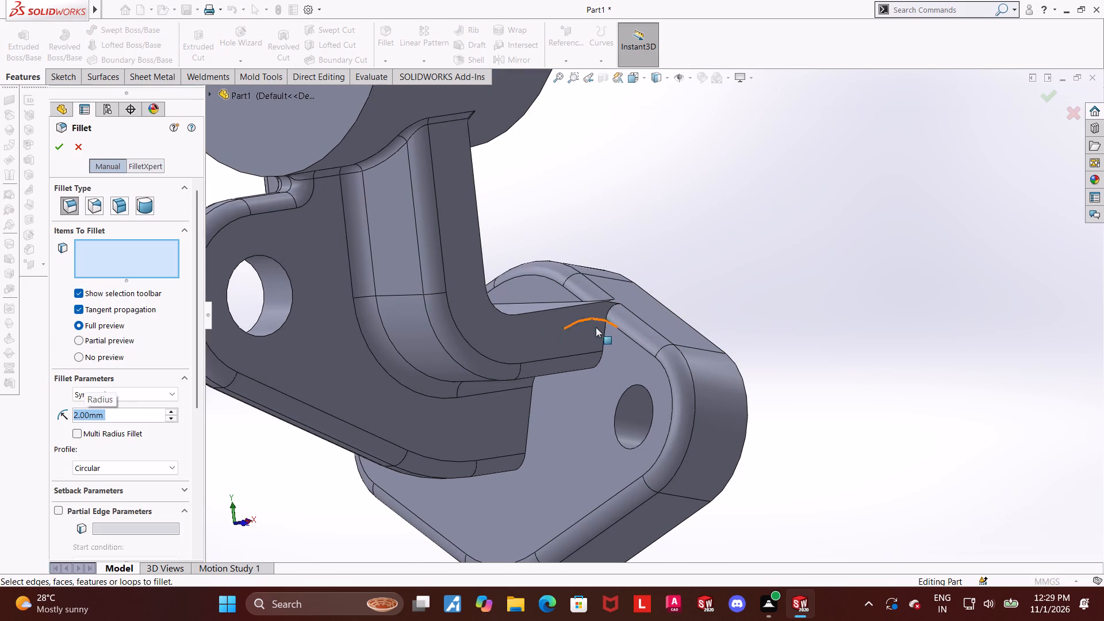
click(606, 326)
middle_drag(796, 278, 790, 370)
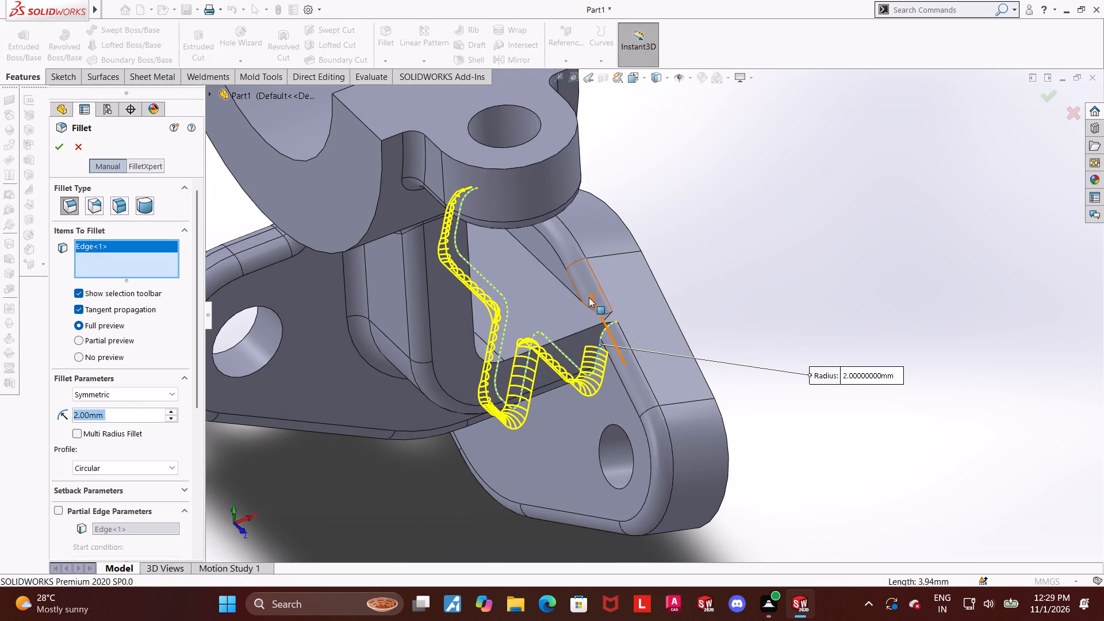
click(578, 298)
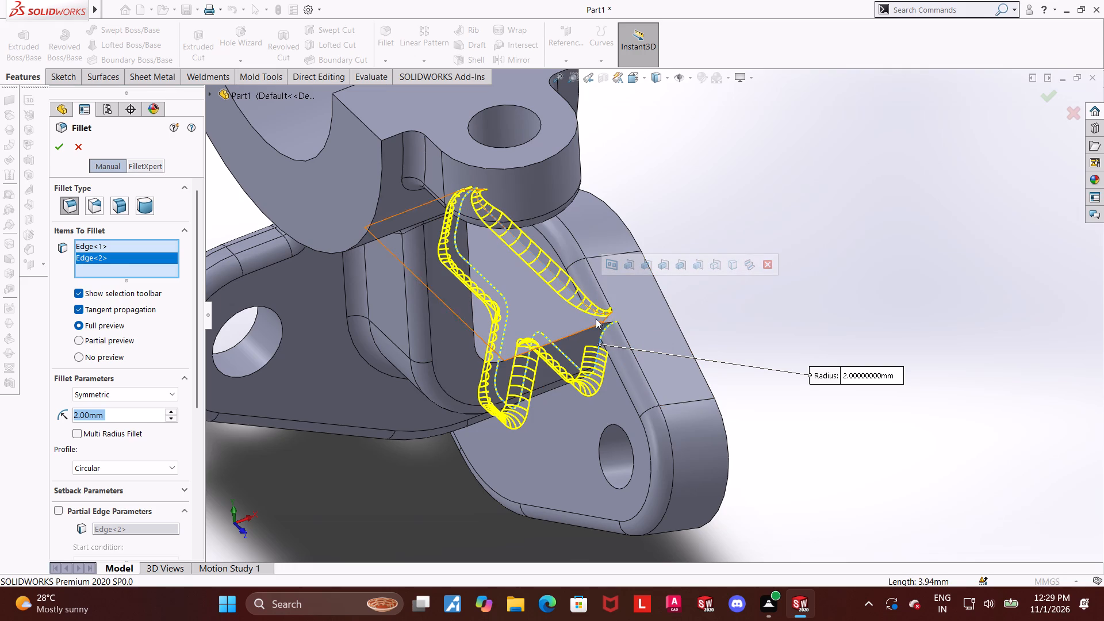
scroll(606, 310, down, 3)
middle_drag(555, 366, 524, 351)
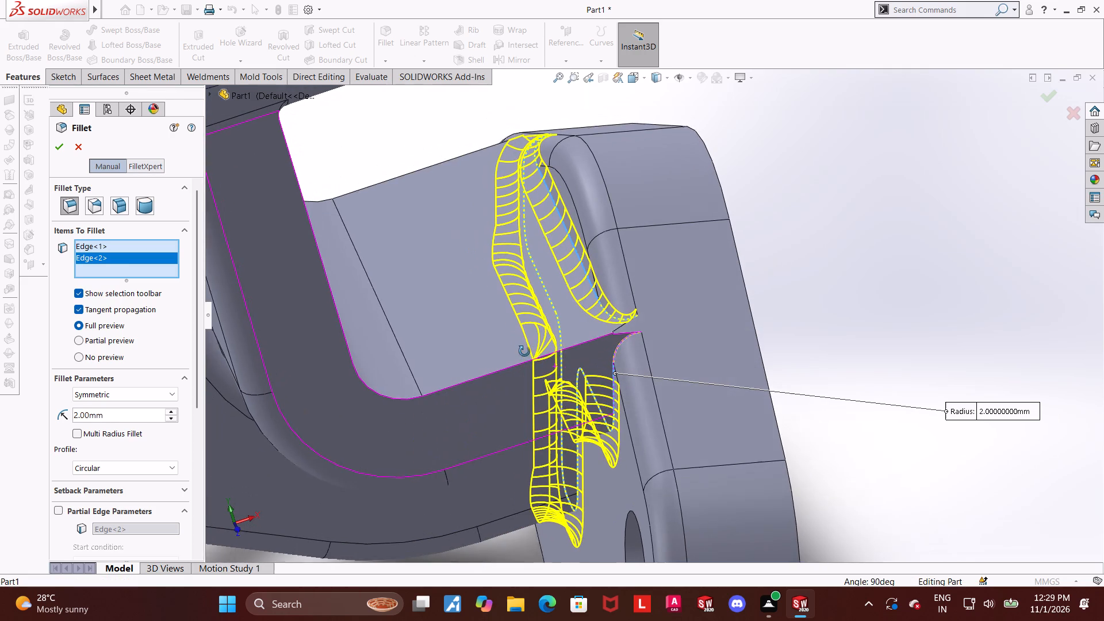
middle_drag(524, 351, 524, 351)
click(535, 359)
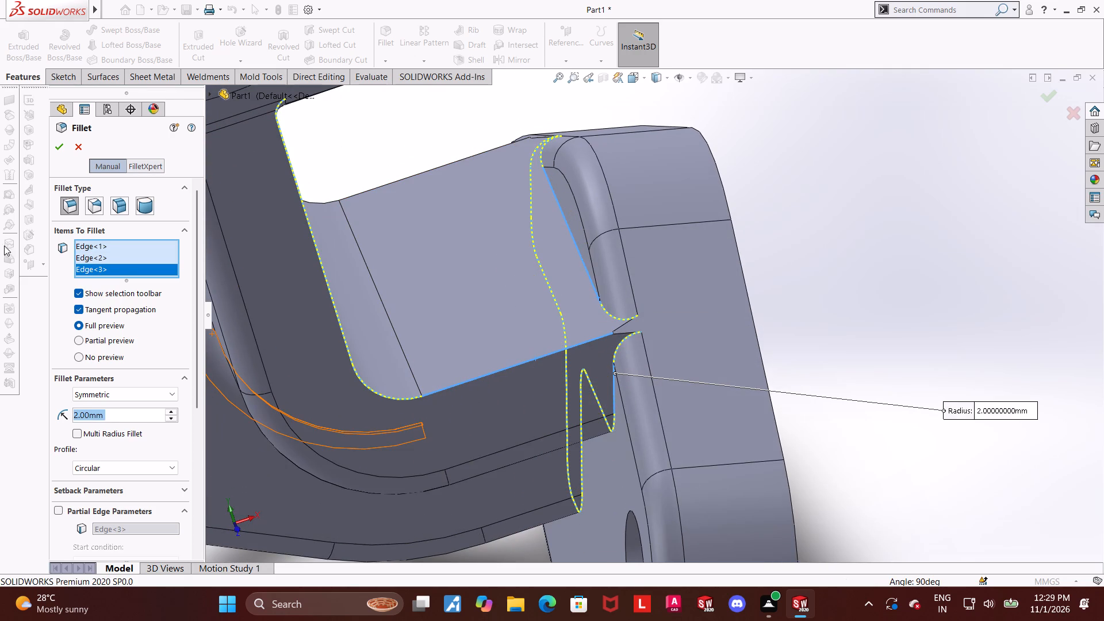
right_click(121, 270)
click(141, 293)
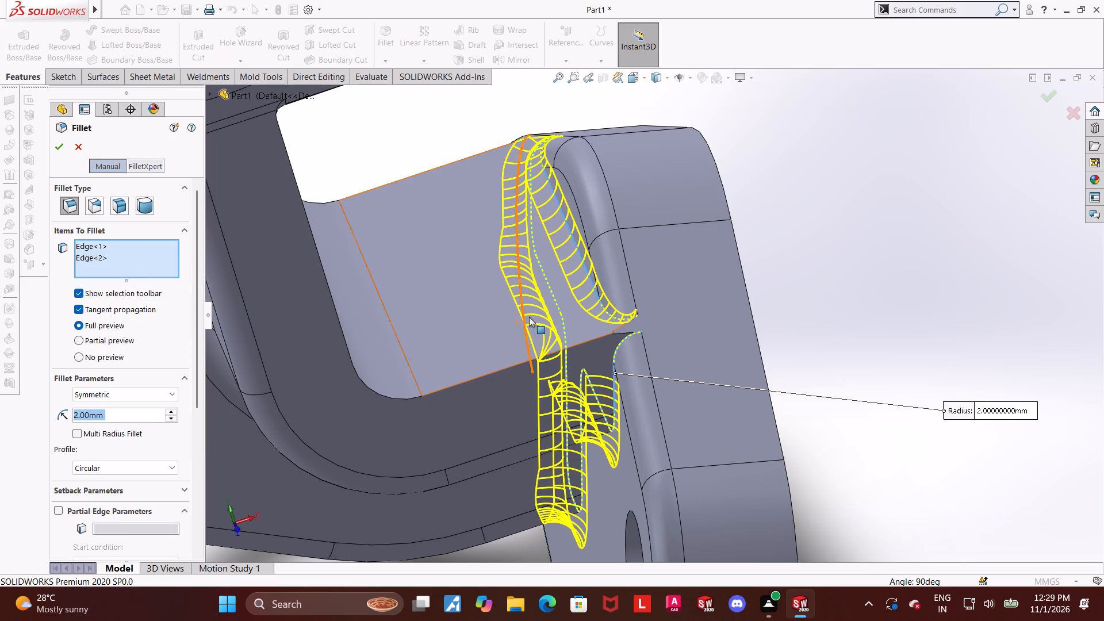
middle_drag(530, 316, 549, 304)
click(59, 144)
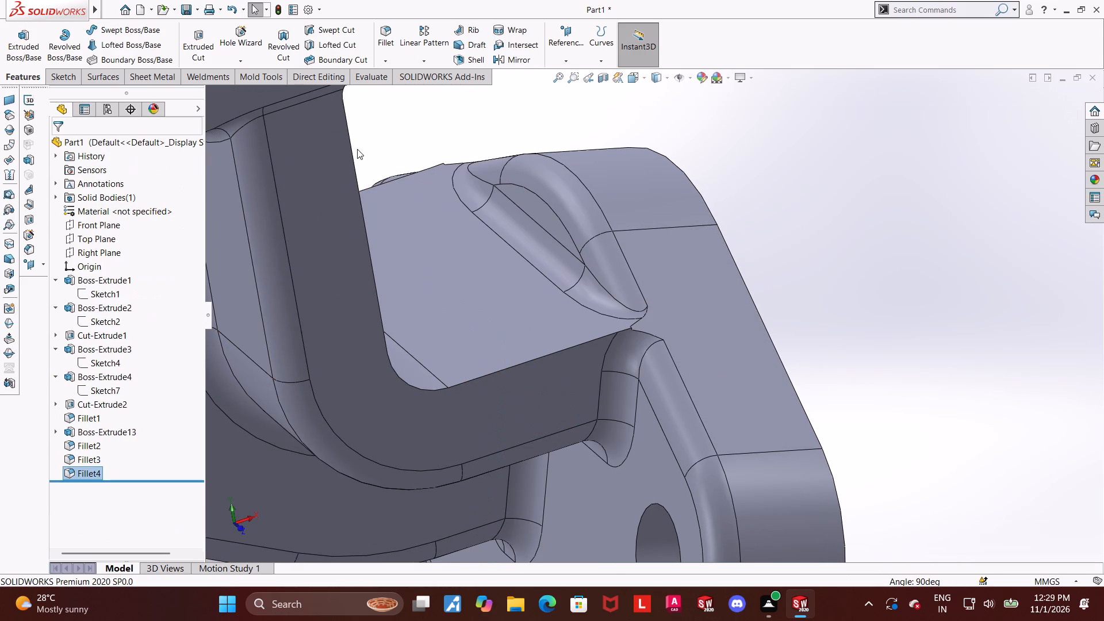
Fillet the two inner L-shaped side edges of the arm, between the half ring and the flange, with a 2 mm radius.
click(382, 35)
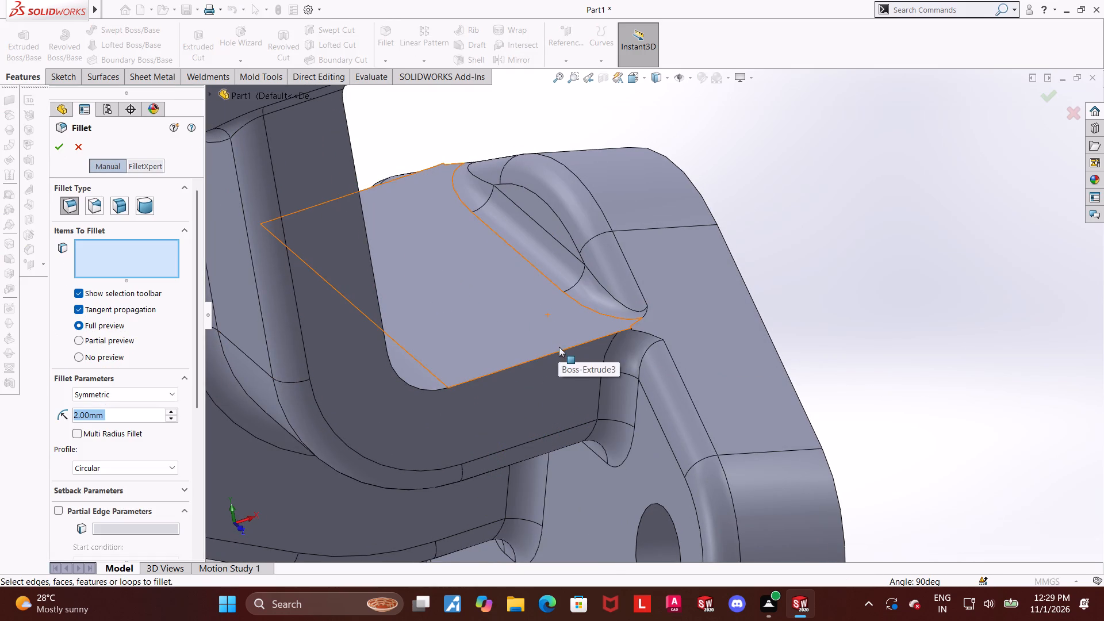
click(559, 350)
middle_drag(788, 278, 777, 277)
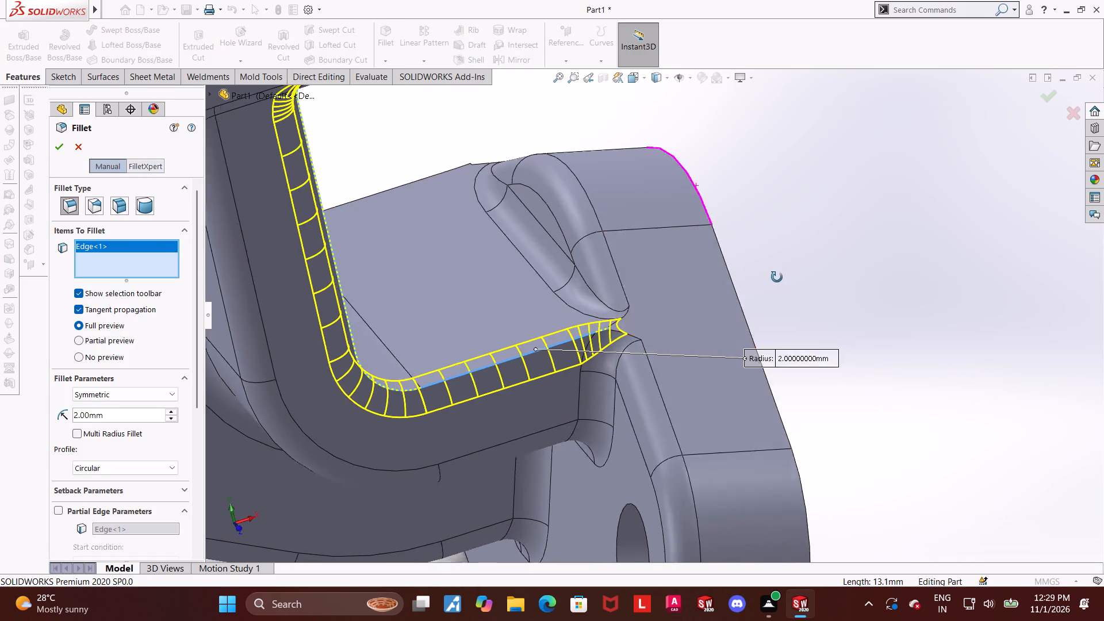
middle_drag(777, 277, 722, 297)
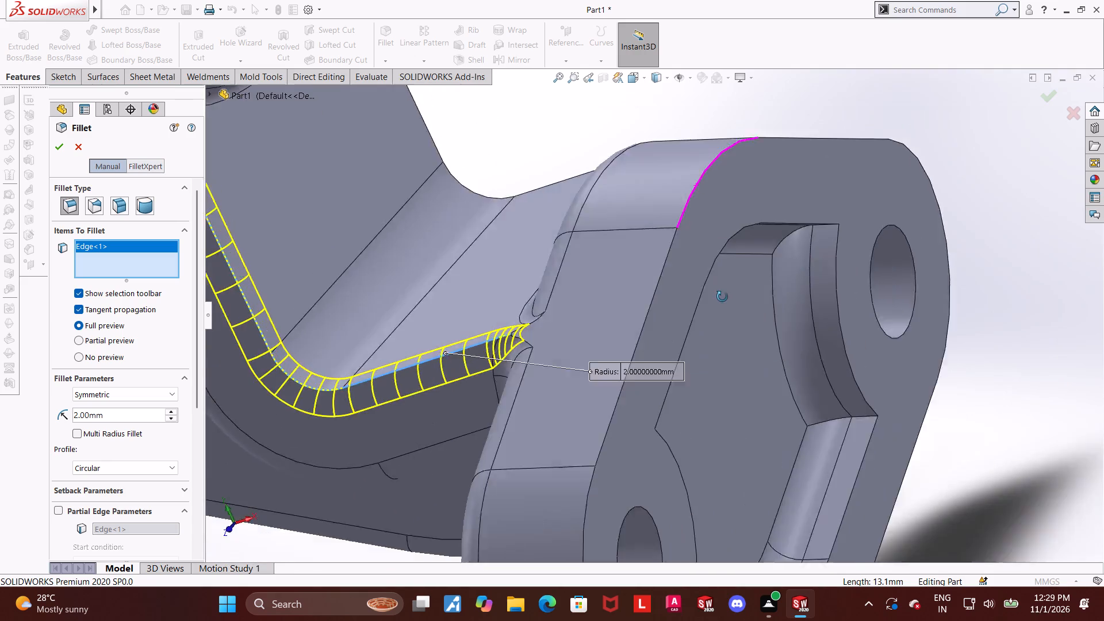
middle_drag(722, 297, 720, 415)
scroll(724, 411, up, 5)
middle_drag(867, 105, 879, 232)
scroll(845, 305, up, 3)
scroll(827, 95, down, 5)
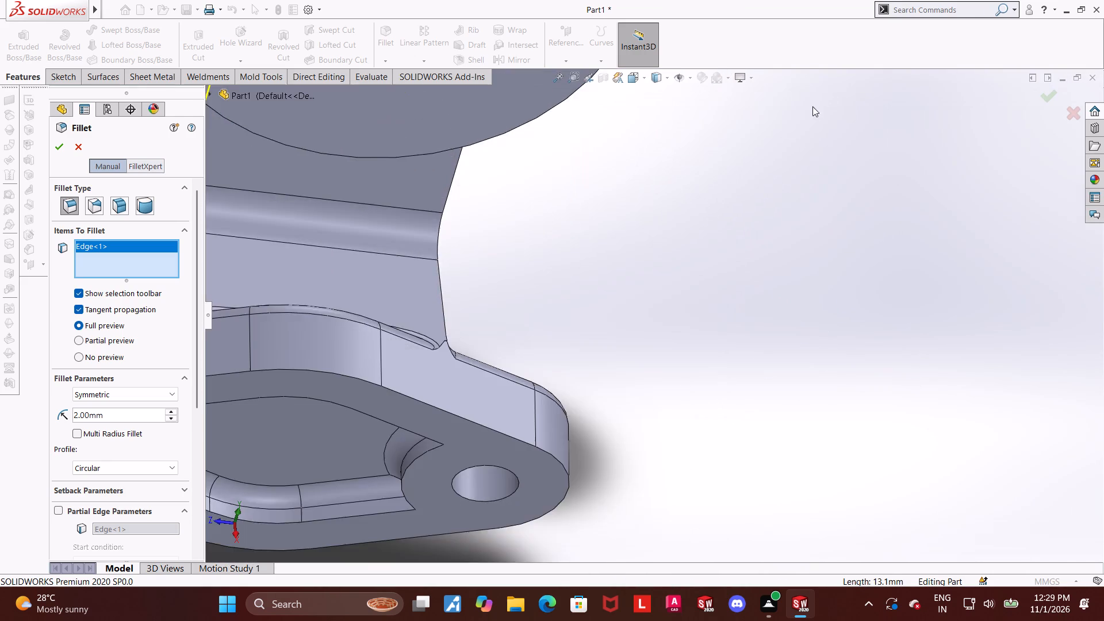
middle_drag(723, 157, 676, 116)
click(500, 266)
scroll(595, 283, up, 5)
middle_drag(573, 304, 715, 217)
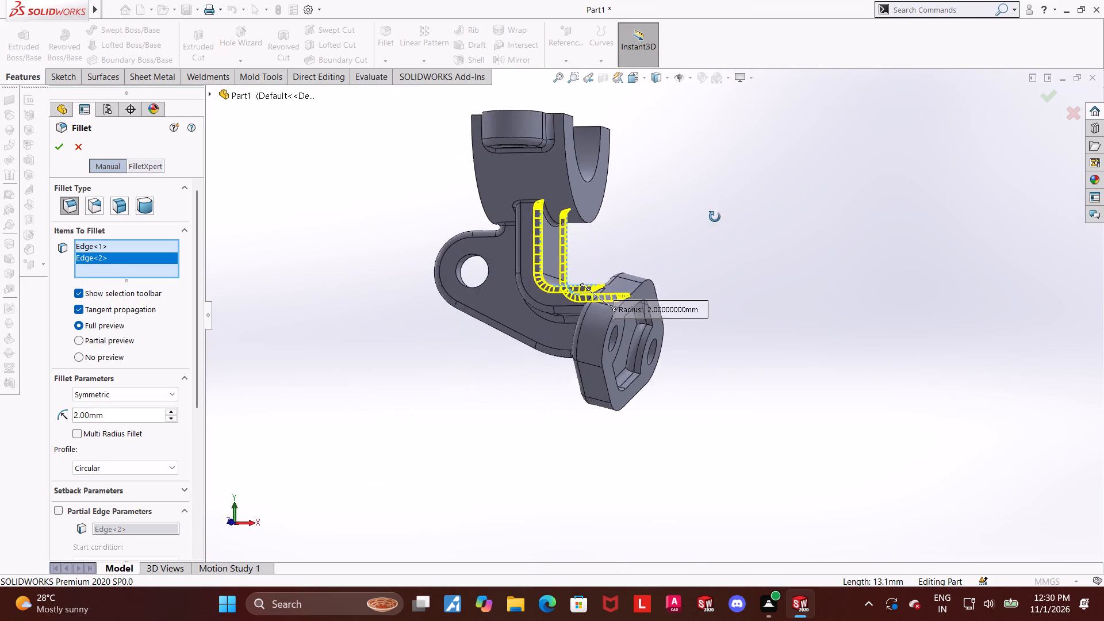
middle_drag(715, 217, 773, 239)
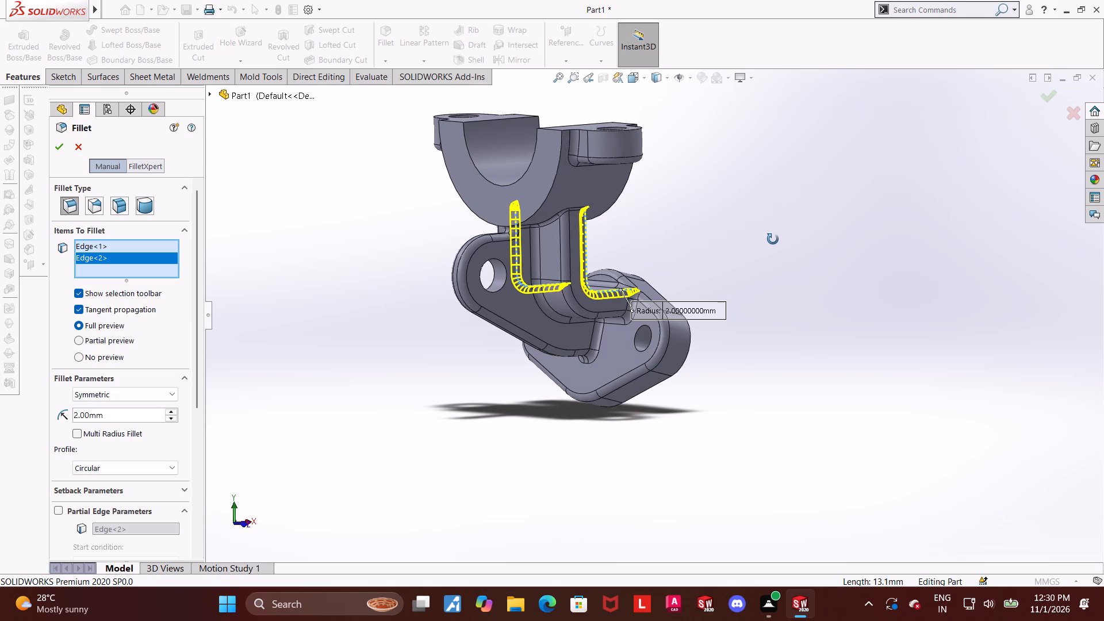
middle_drag(773, 239, 769, 269)
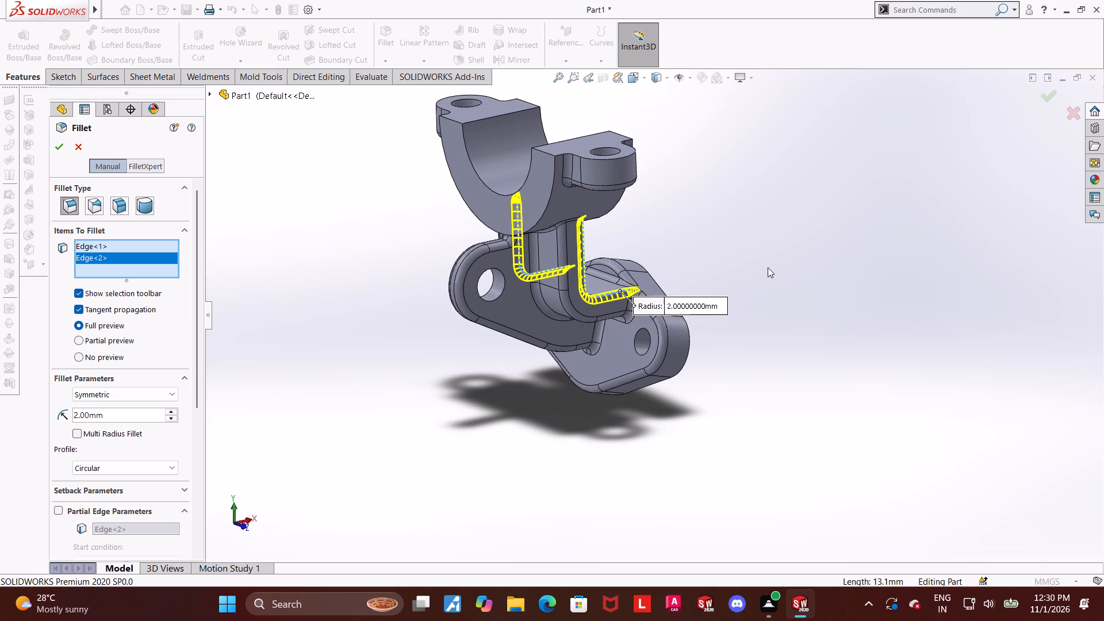
scroll(584, 316, down, 3)
click(62, 149)
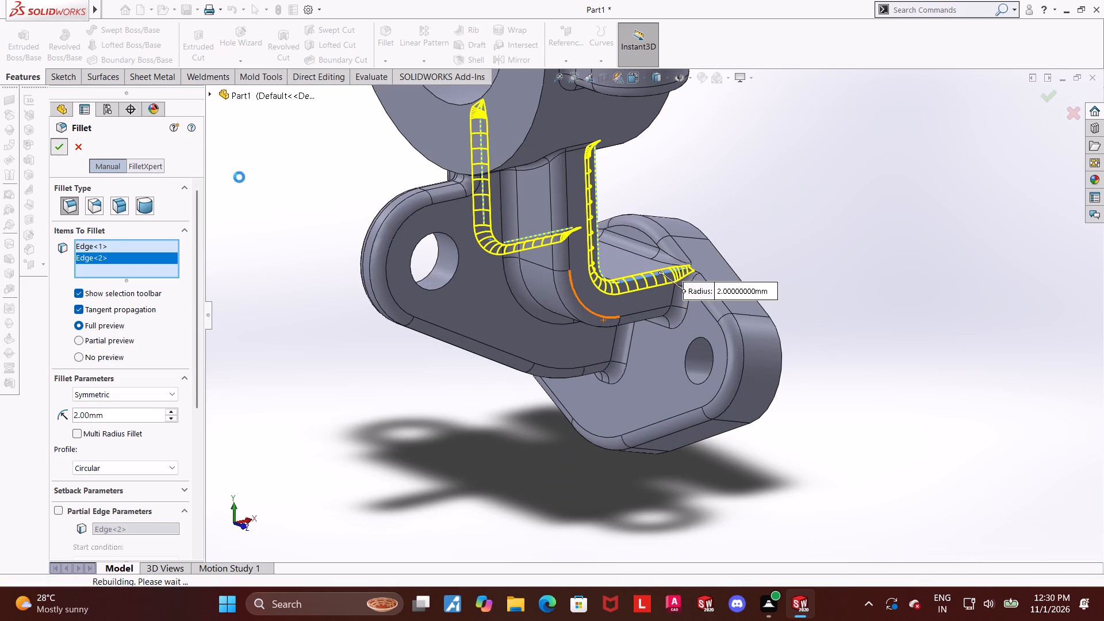
Examine the filleted bracket in isometric view and from several other angles.
click(634, 80)
click(485, 335)
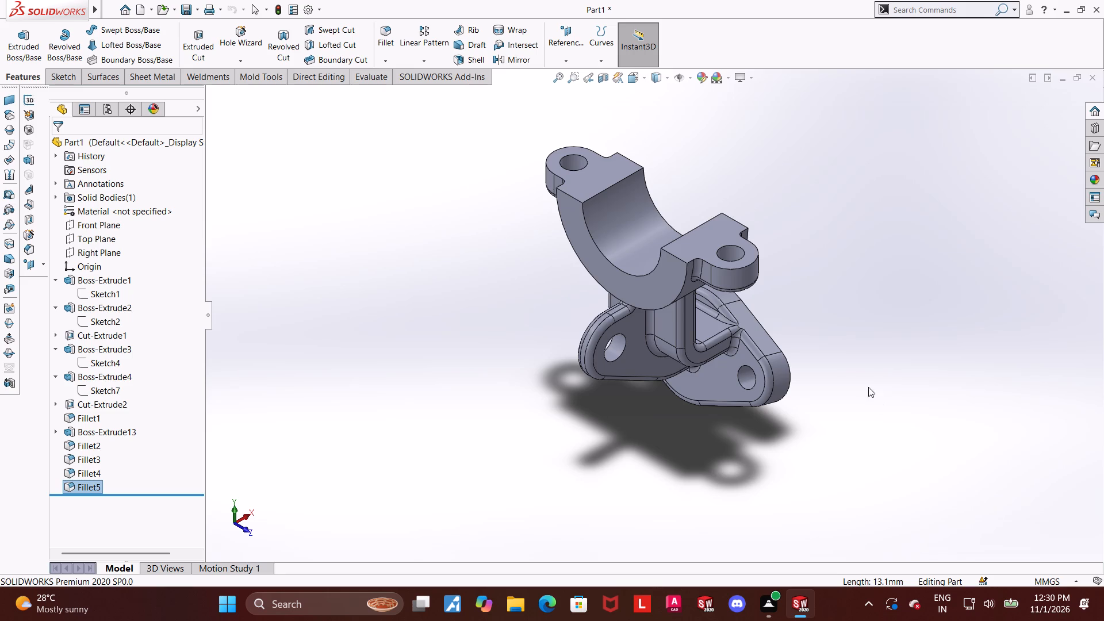
scroll(792, 305, down, 2)
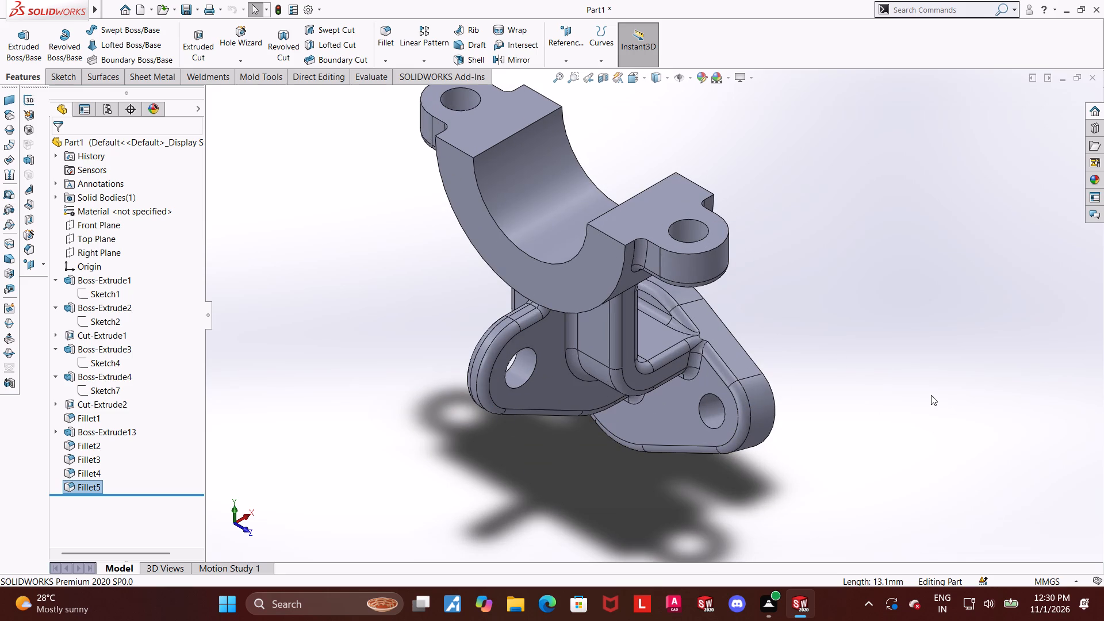
middle_drag(609, 428, 614, 326)
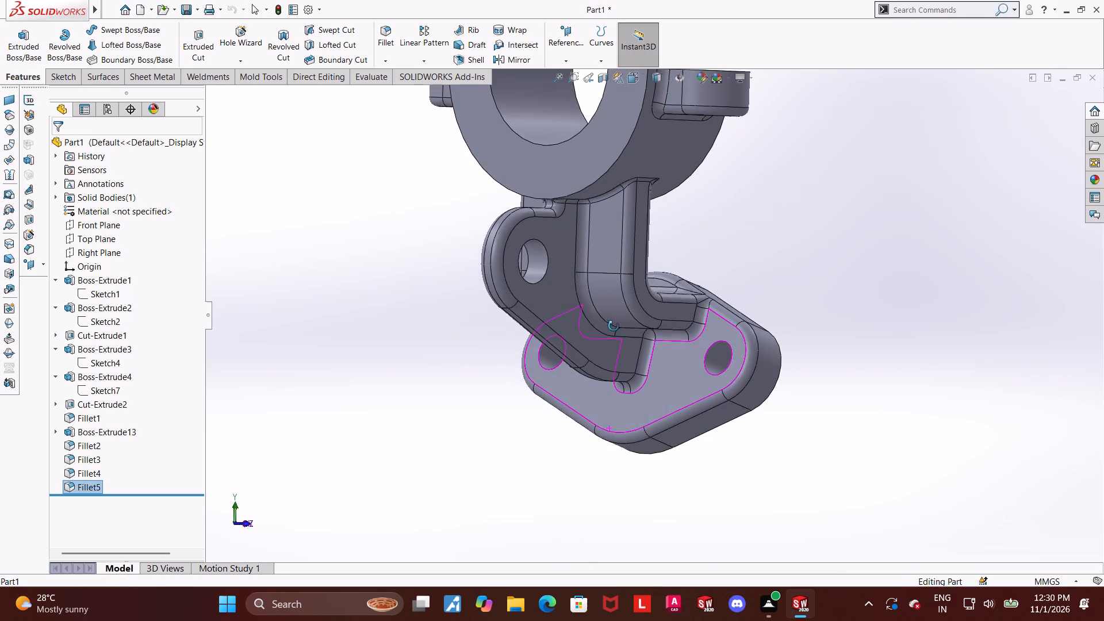
middle_drag(614, 326, 616, 344)
scroll(630, 256, up, 2)
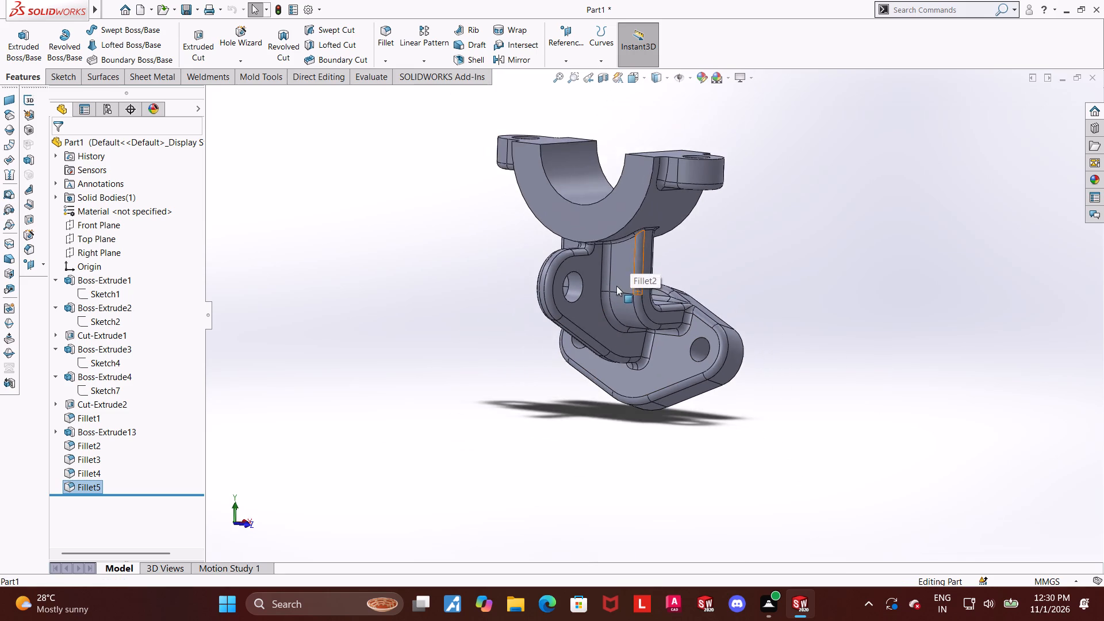
middle_drag(617, 286, 641, 296)
scroll(591, 213, down, 2)
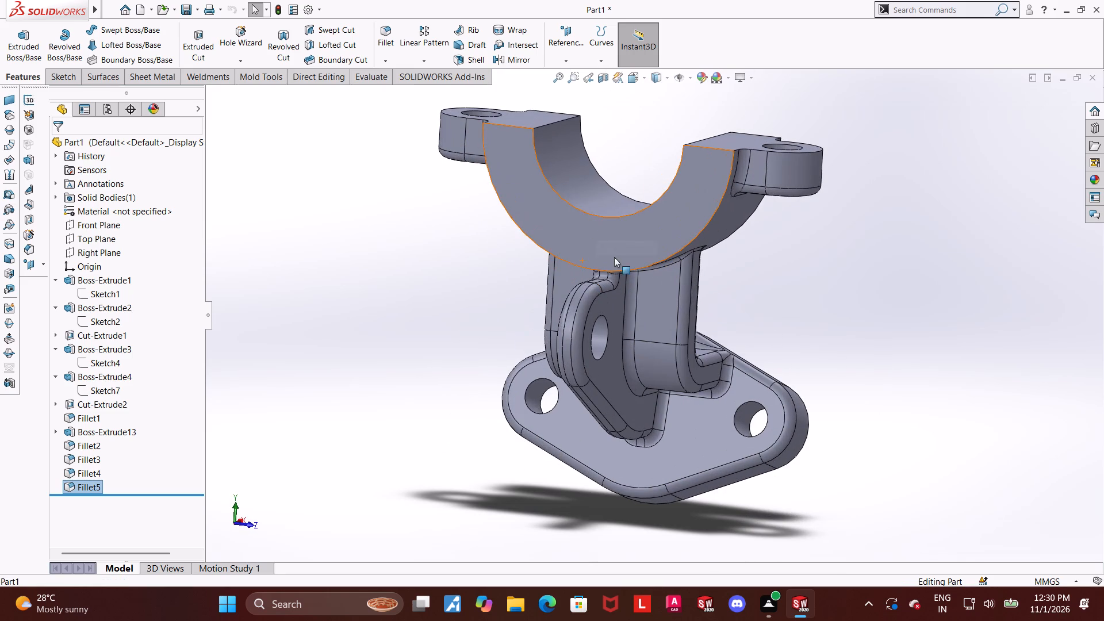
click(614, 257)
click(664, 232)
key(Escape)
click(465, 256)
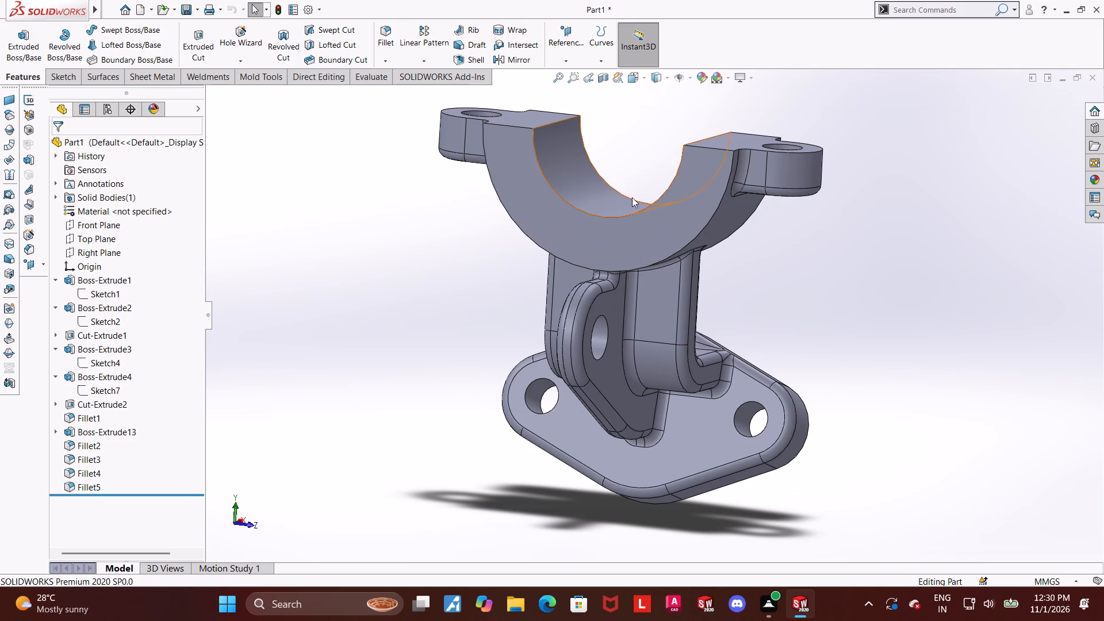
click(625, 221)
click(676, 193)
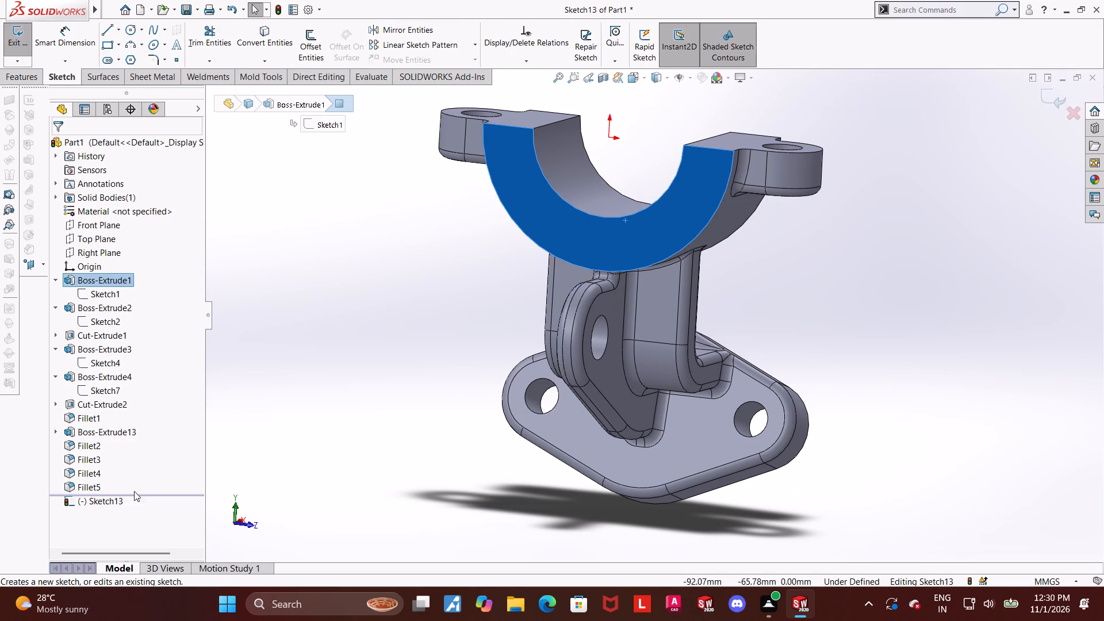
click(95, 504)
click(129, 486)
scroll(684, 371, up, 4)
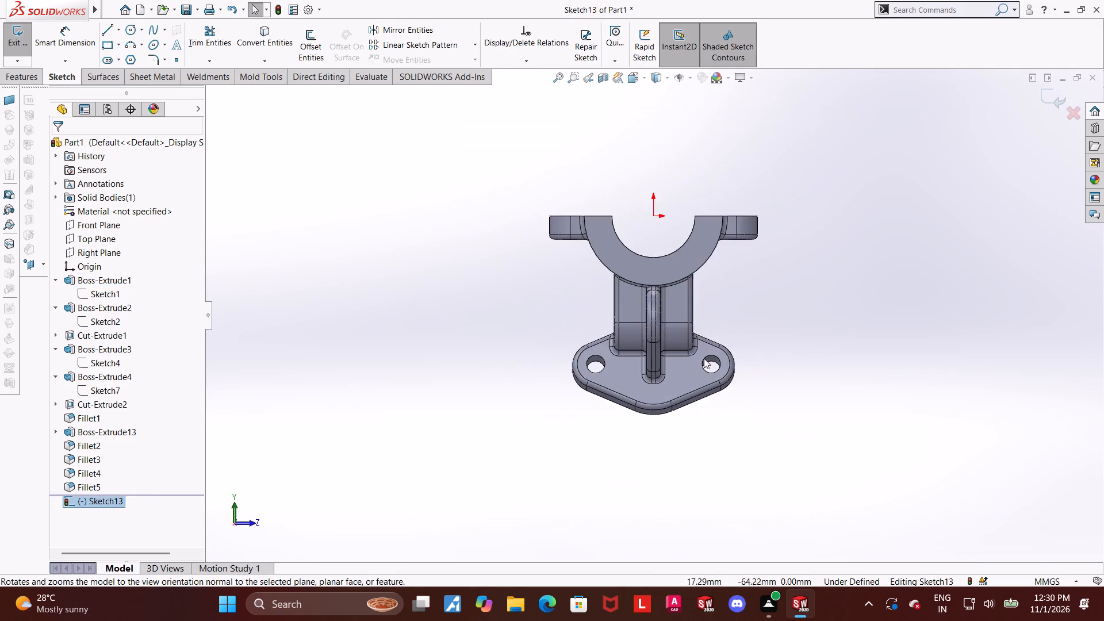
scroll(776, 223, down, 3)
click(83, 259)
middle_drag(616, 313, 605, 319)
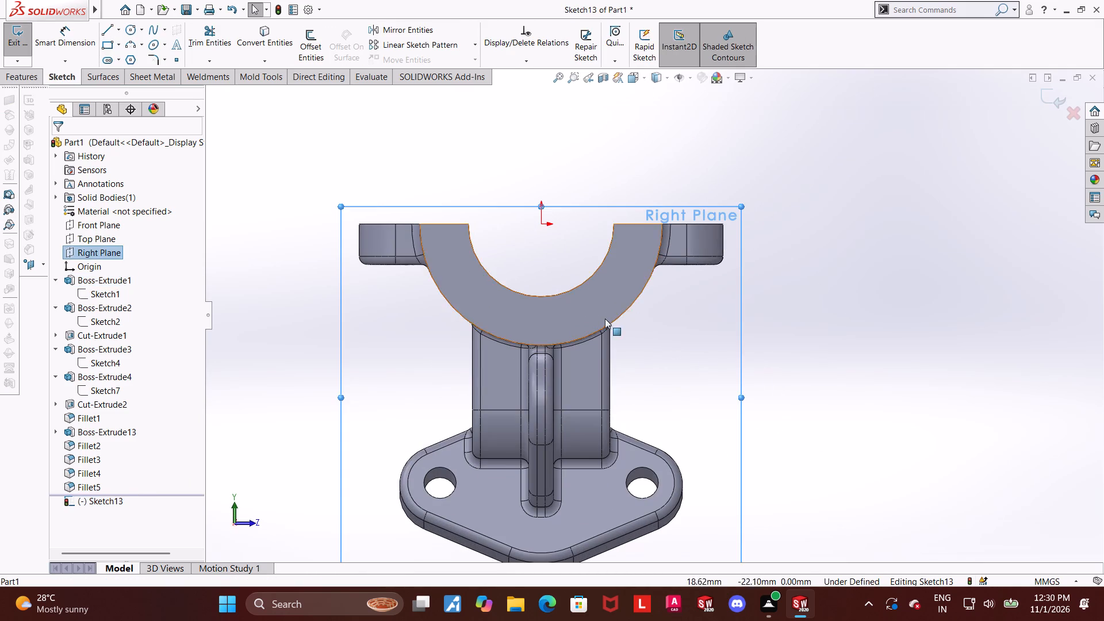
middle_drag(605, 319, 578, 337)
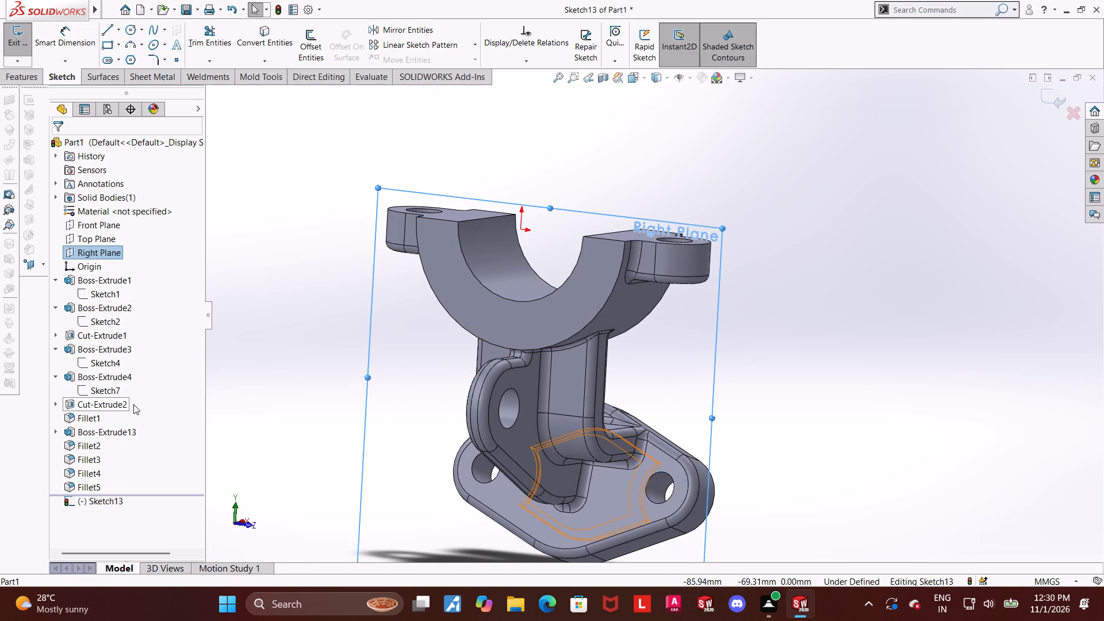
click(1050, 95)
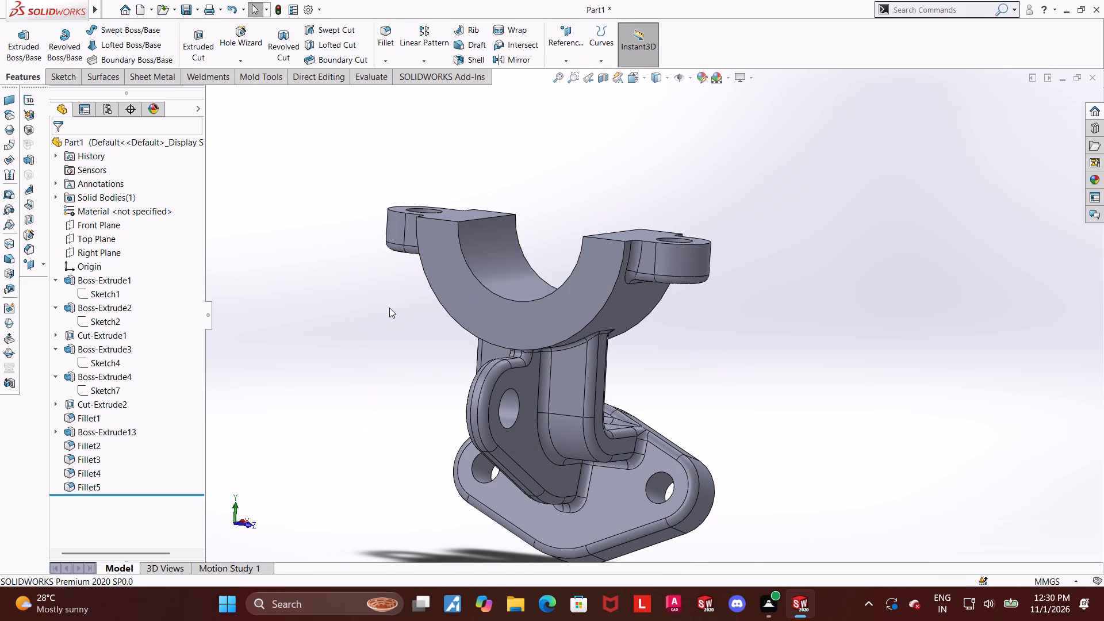
Start a sketch on the Right Plane and draw a lower semicircular centre-point arc about 25.6 mm in radius around the origin.
click(93, 250)
click(102, 232)
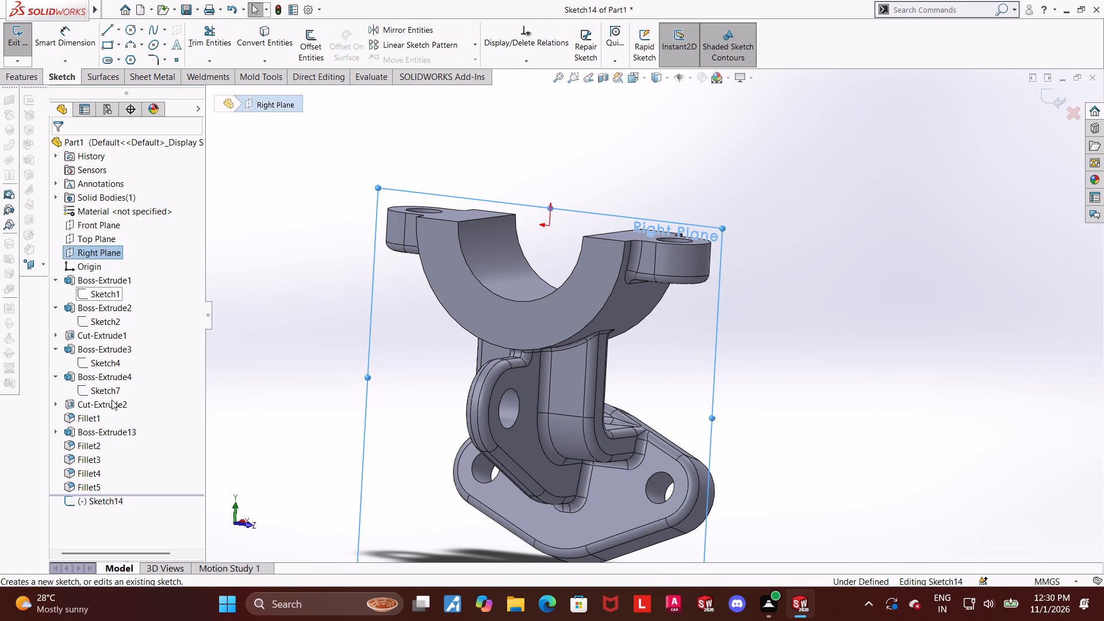
click(99, 502)
click(132, 485)
scroll(553, 418, up, 4)
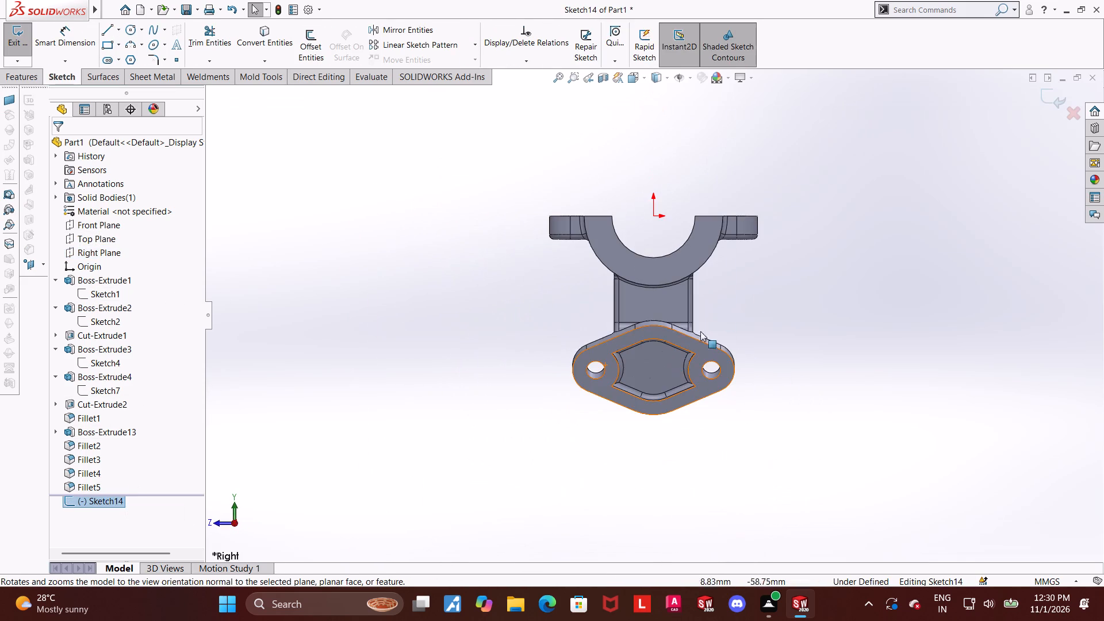
scroll(730, 189, down, 2)
scroll(642, 256, down, 1)
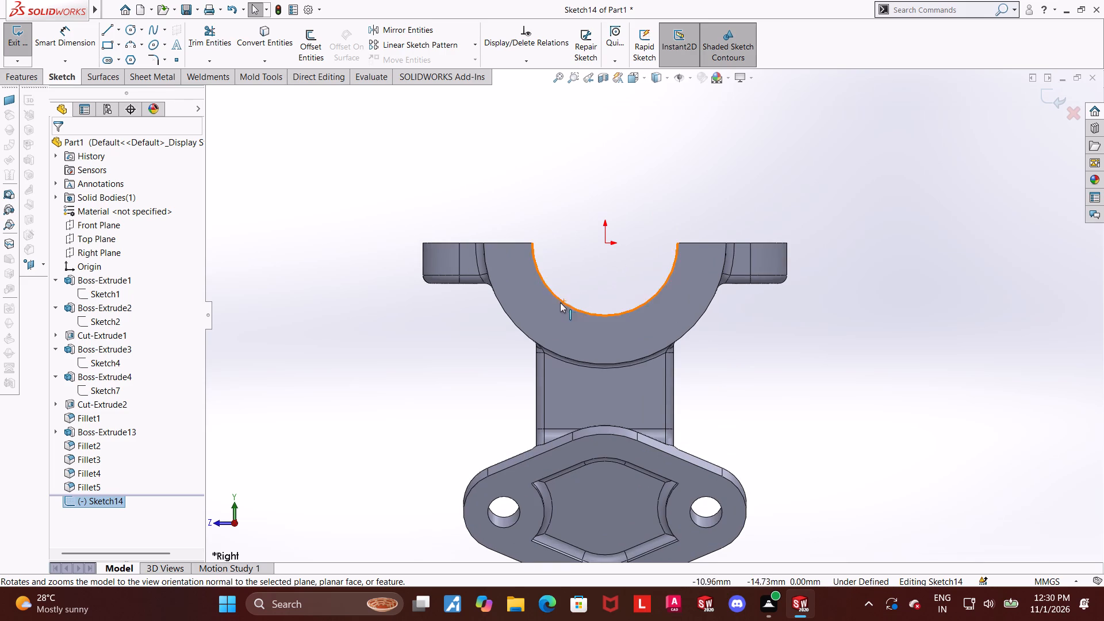
scroll(704, 224, down, 1)
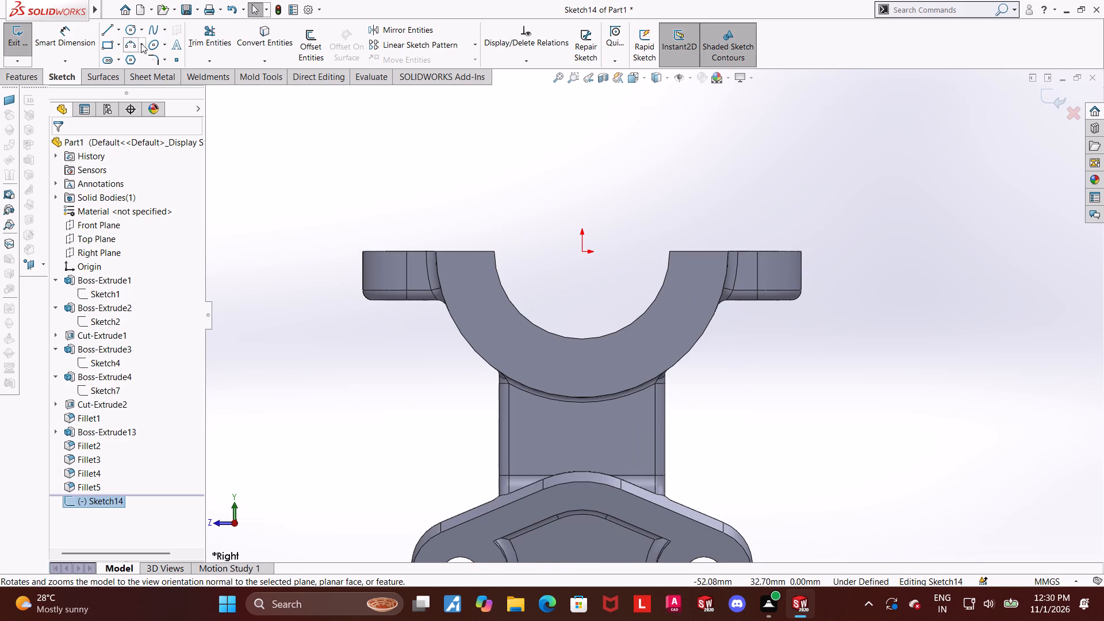
click(141, 43)
click(147, 59)
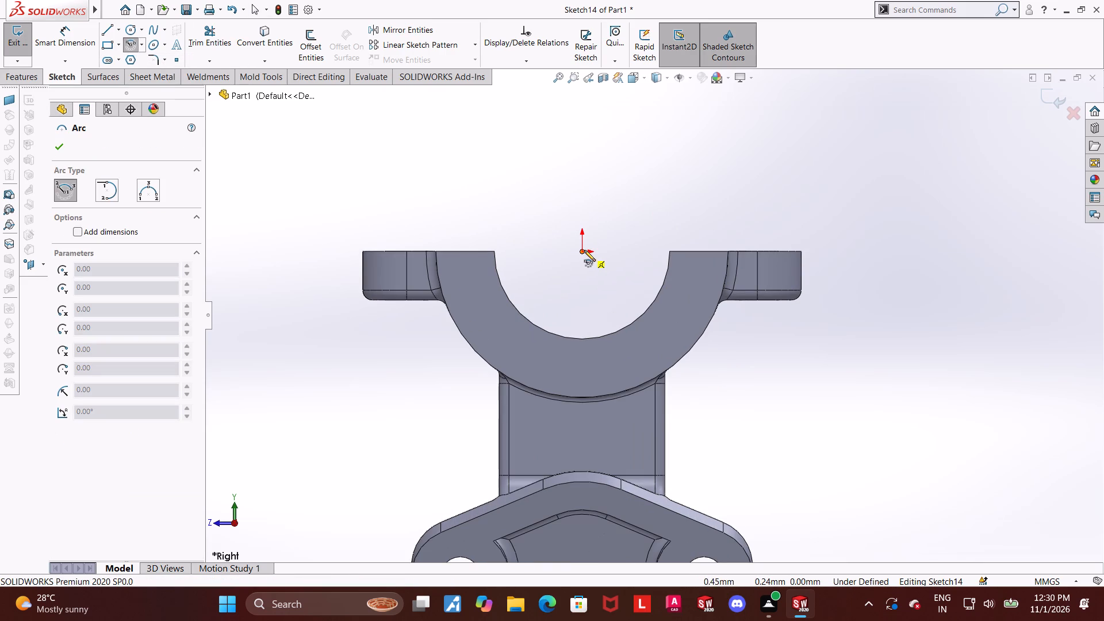
click(584, 250)
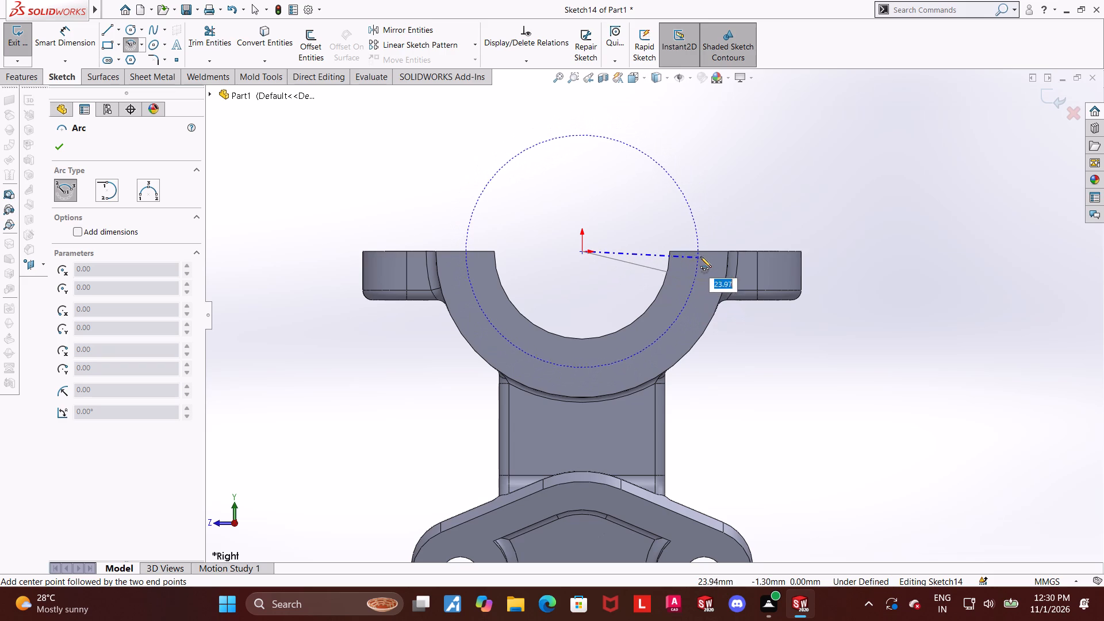
click(707, 252)
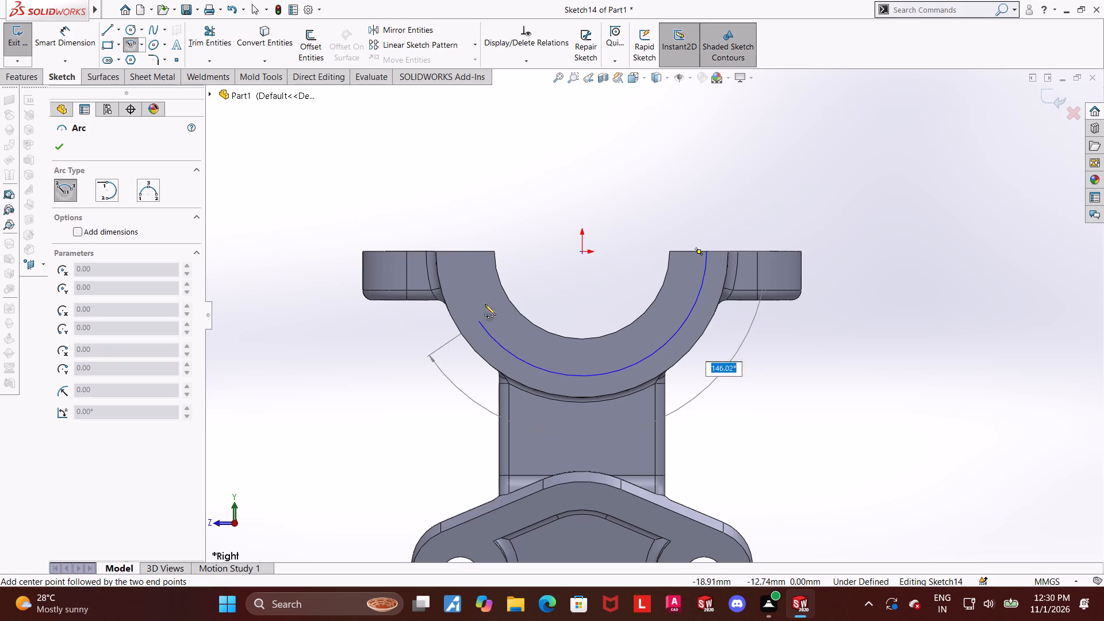
click(457, 252)
key(Escape)
key(Escape)
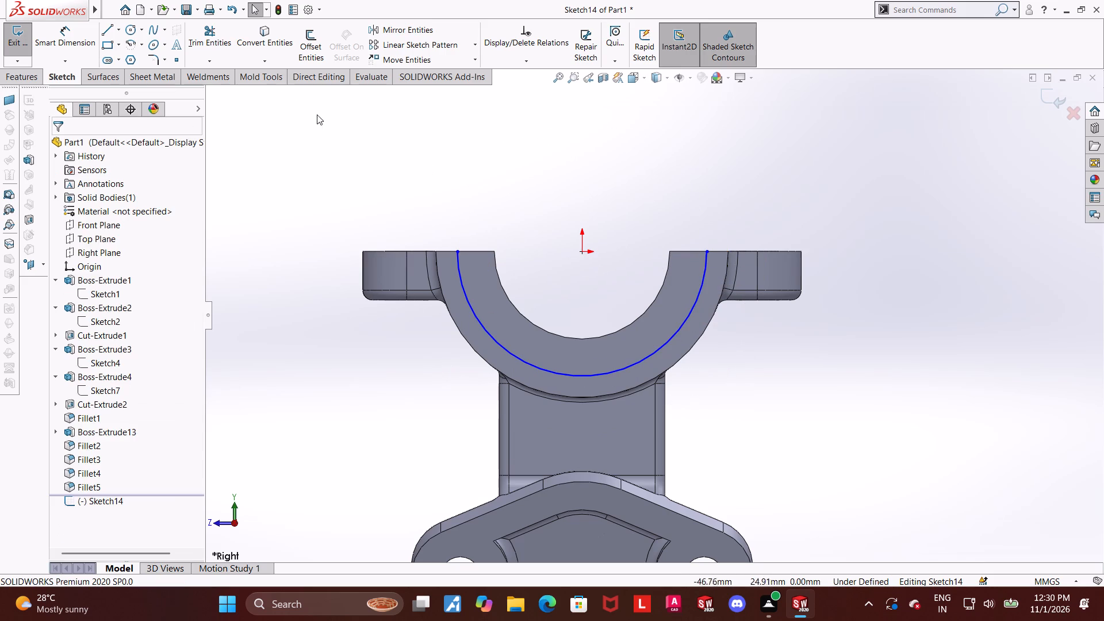
Draw a second semicircular arc centred on the origin, following the half ring's inner edge.
click(138, 41)
key(Escape)
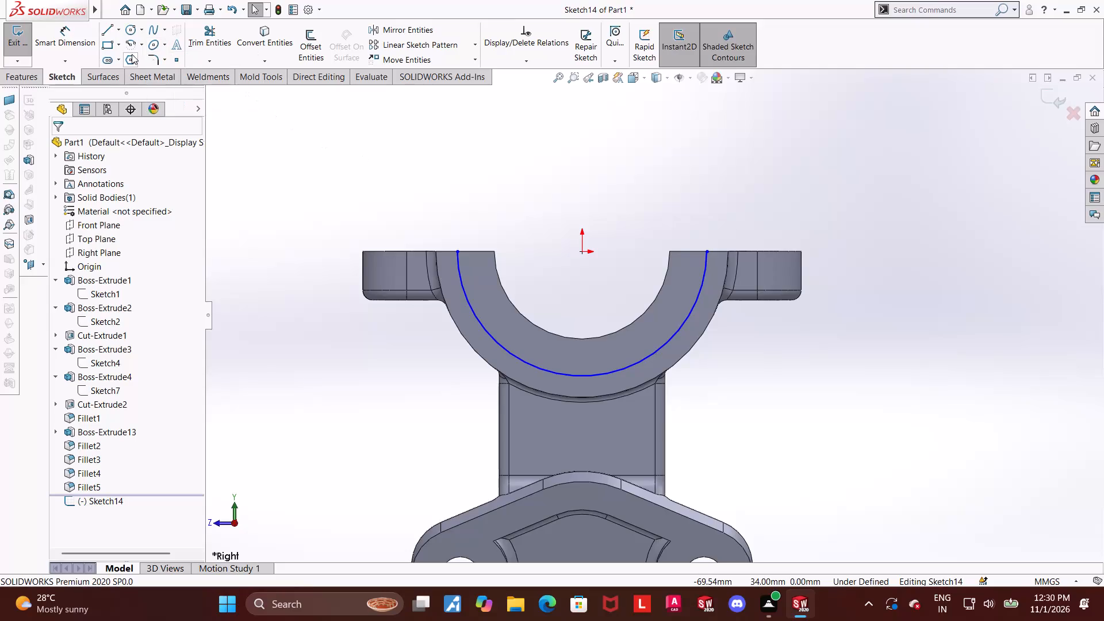
click(132, 41)
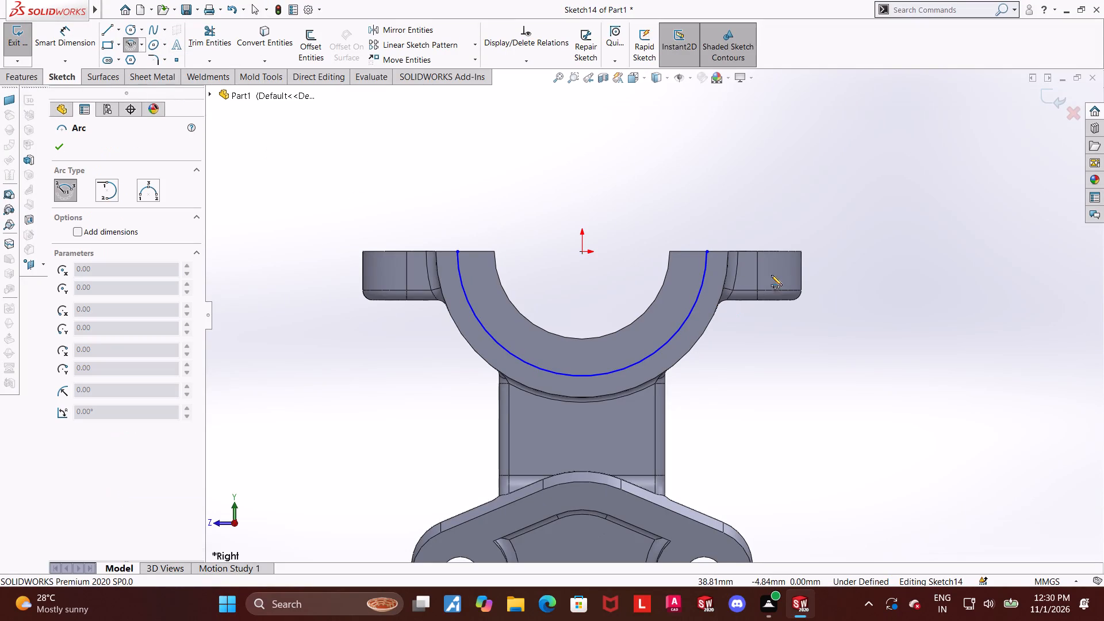
click(582, 254)
click(669, 248)
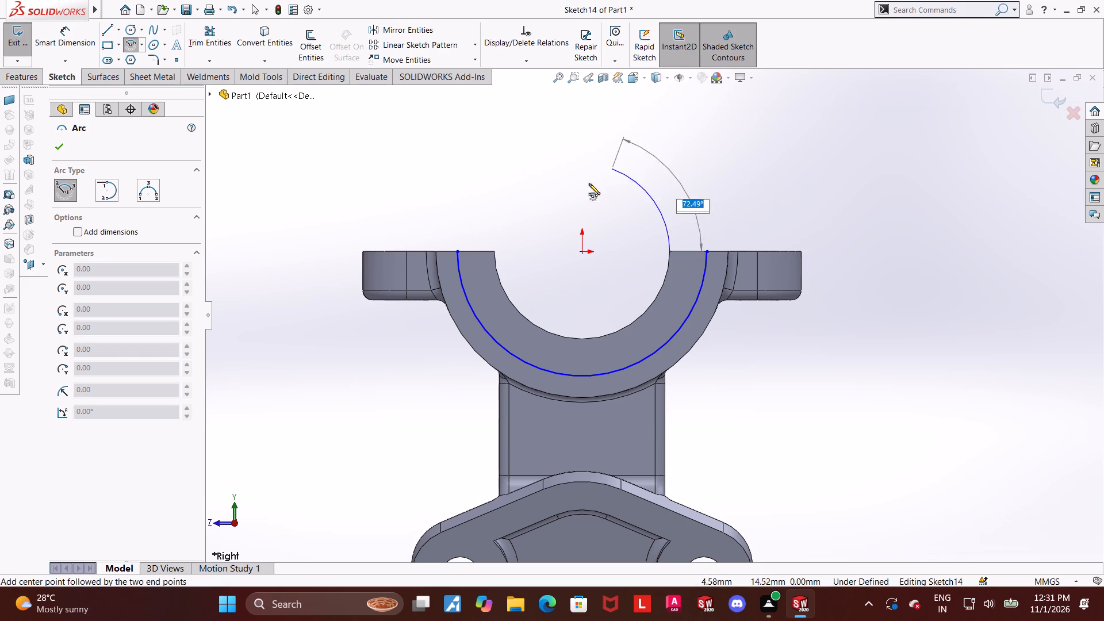
click(496, 251)
key(Escape)
key(Escape)
key(Escape)
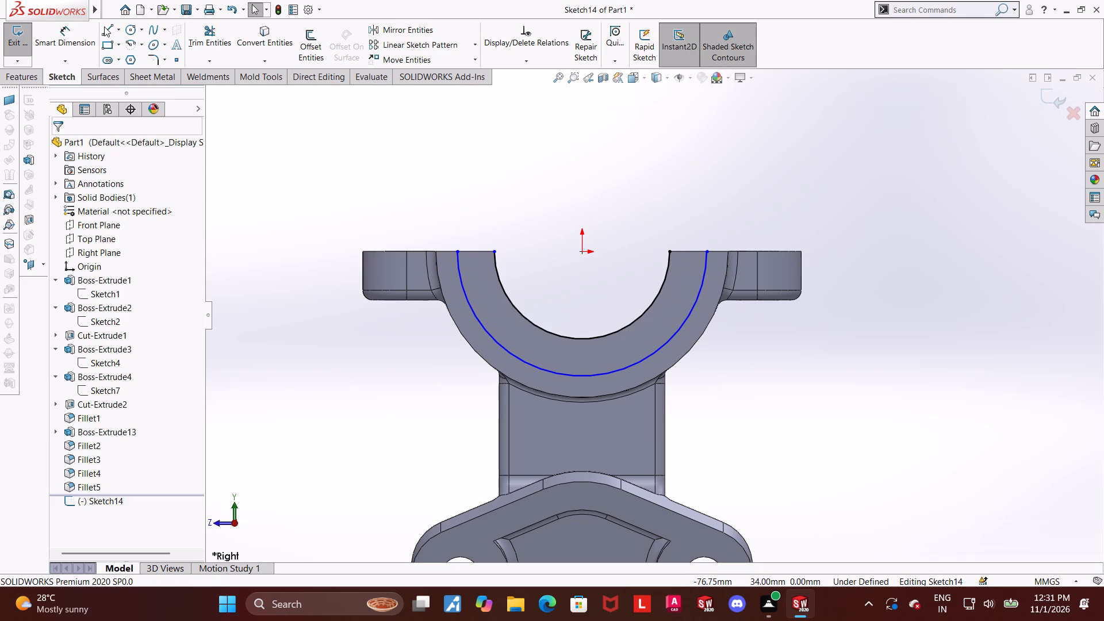
Close the profile with two horizontal lines joining the inner and outer arc endpoints on each side.
click(104, 26)
click(459, 253)
click(494, 251)
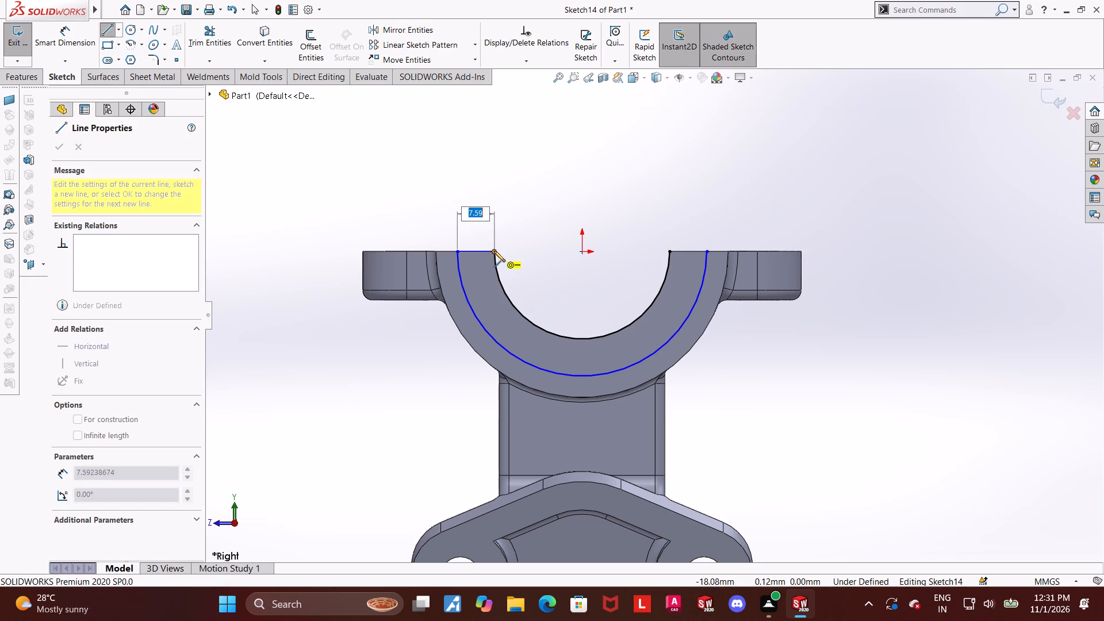
key(Escape)
key(Escape)
key(Escape)
click(114, 30)
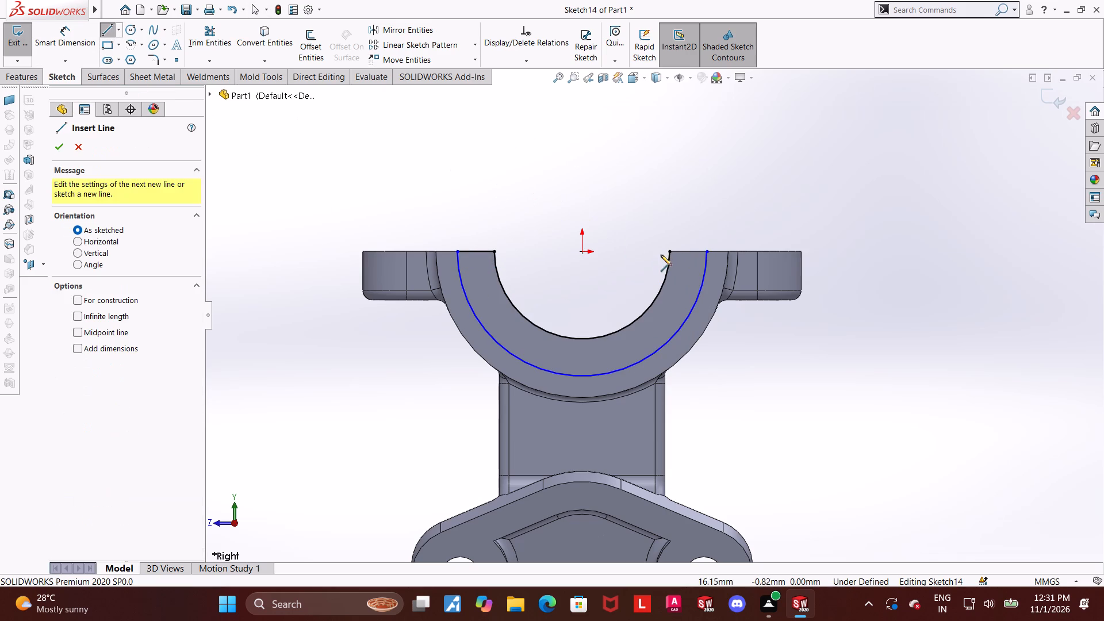
click(669, 251)
click(705, 252)
key(Escape)
key(Escape)
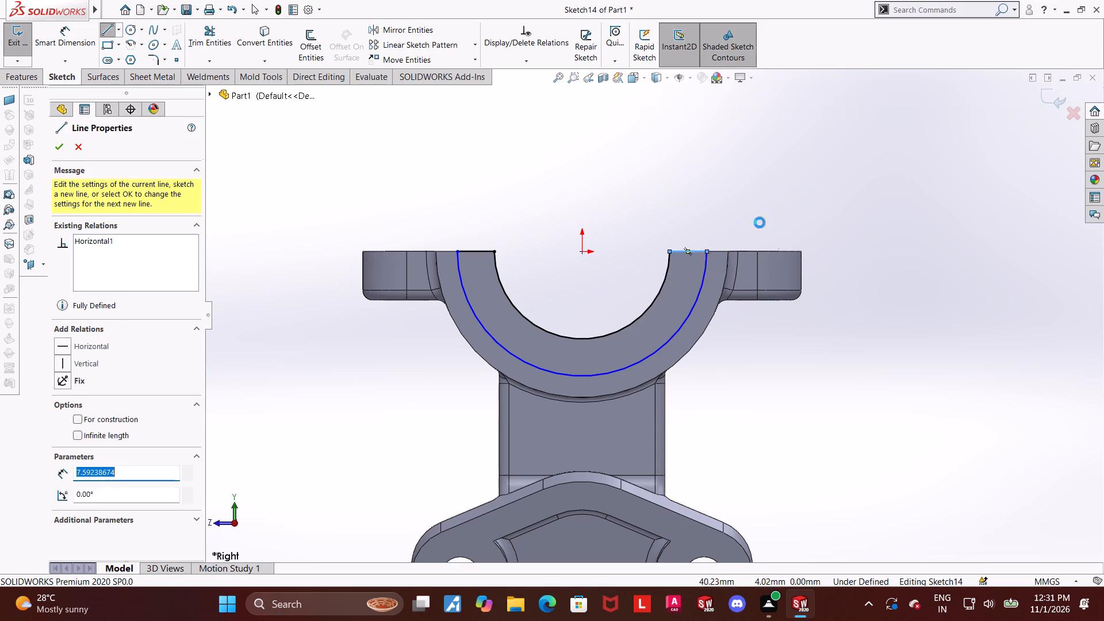
key(Escape)
Dimension the distance between the outer arc's two endpoints and set it to 48 mm.
click(70, 36)
scroll(528, 351, up, 1)
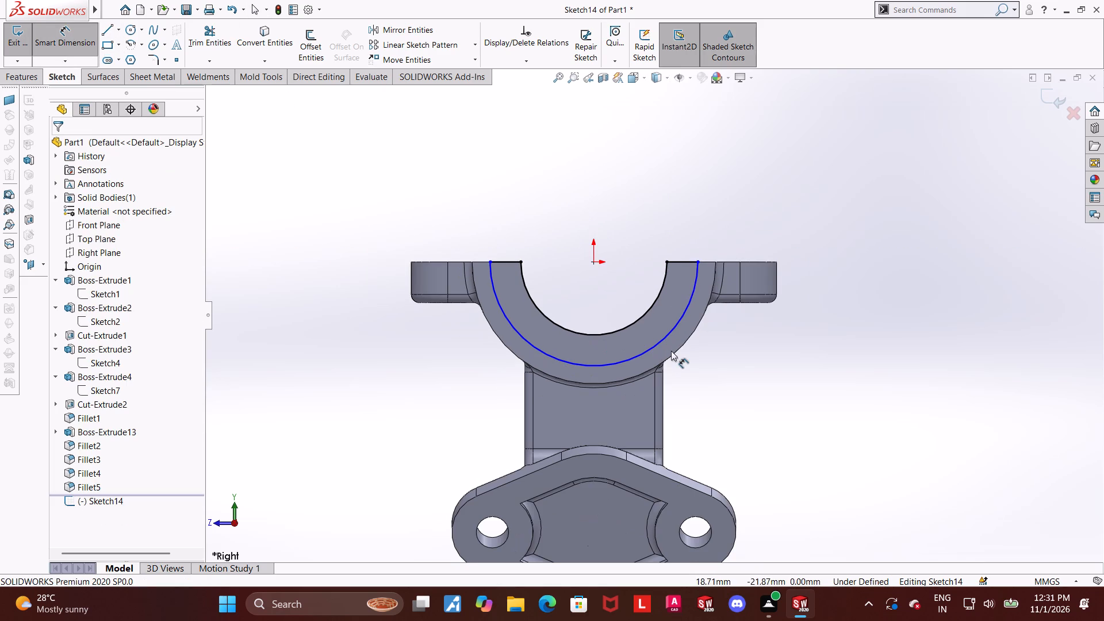
scroll(671, 352, down, 1)
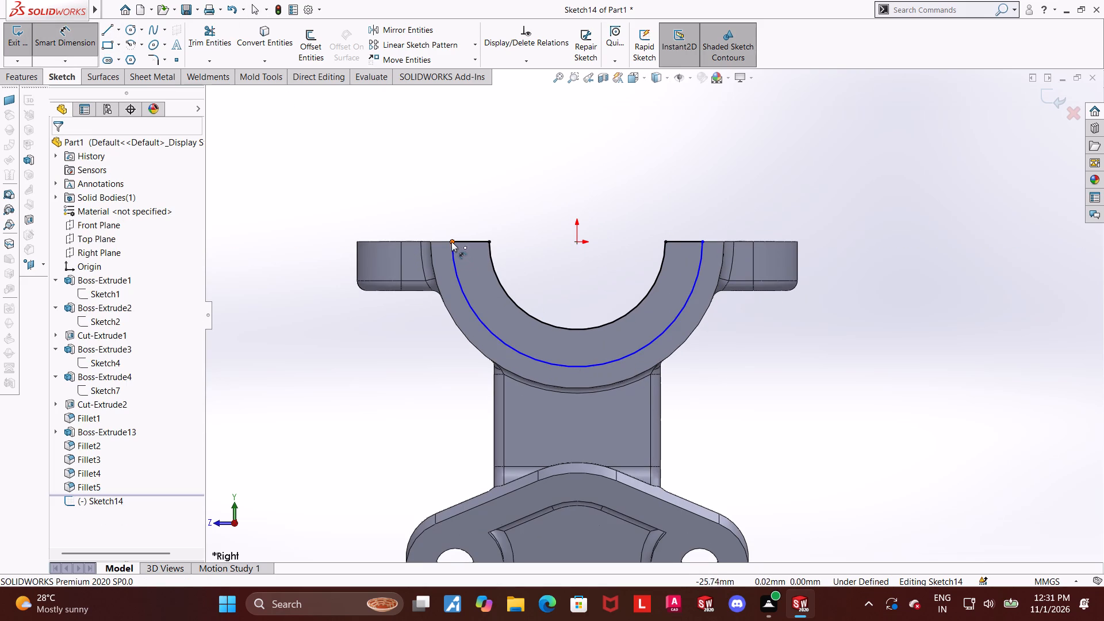
click(451, 241)
click(702, 241)
click(655, 146)
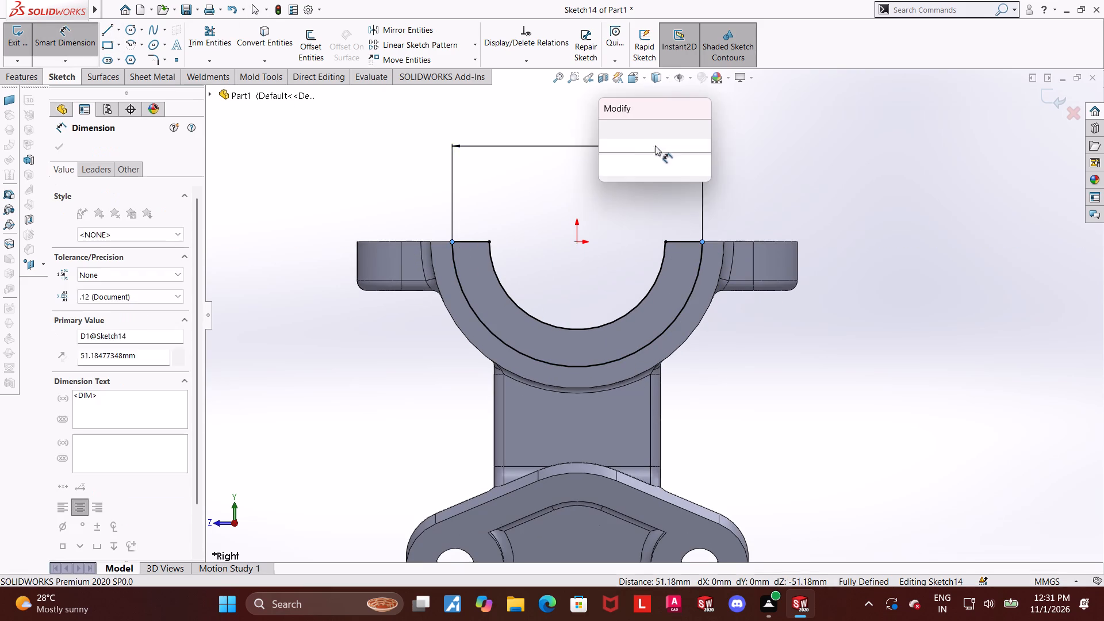
text(48)
key(Return)
key(Escape)
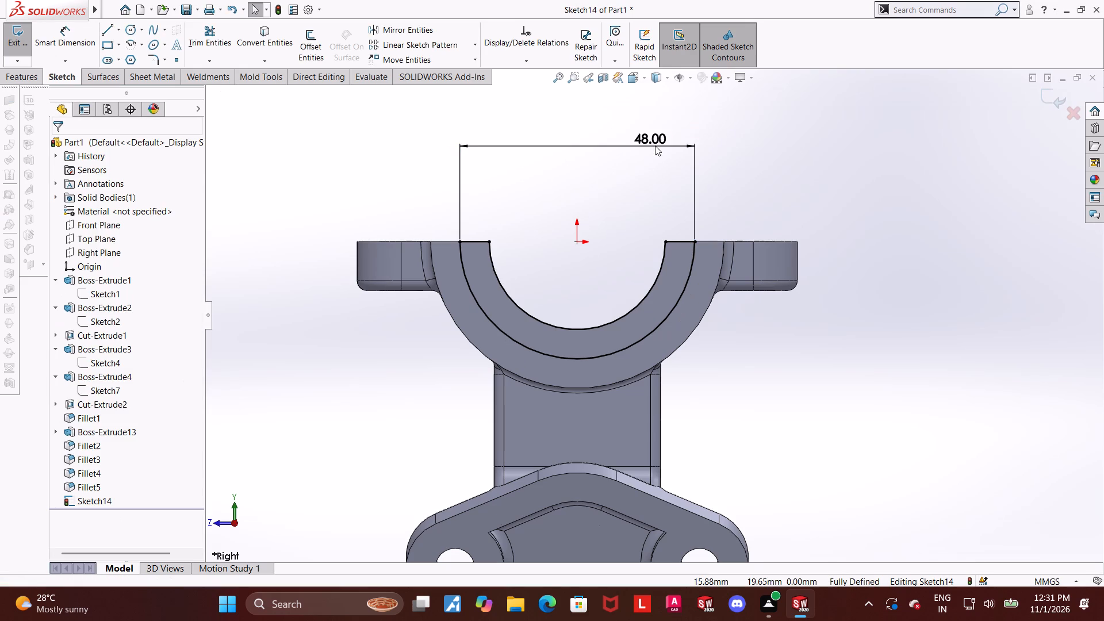
key(Escape)
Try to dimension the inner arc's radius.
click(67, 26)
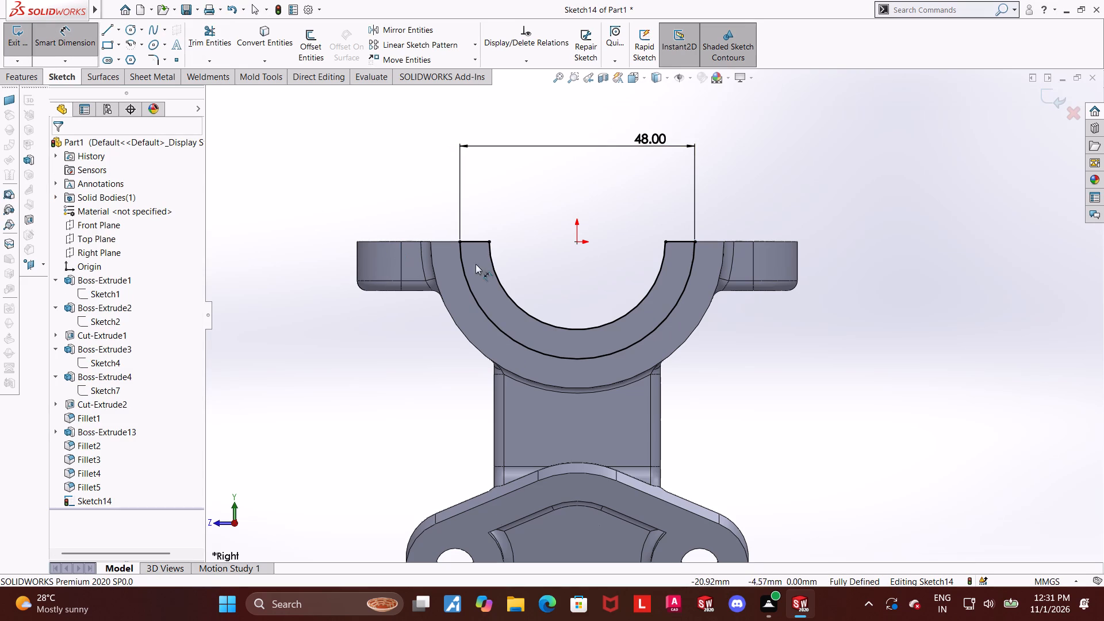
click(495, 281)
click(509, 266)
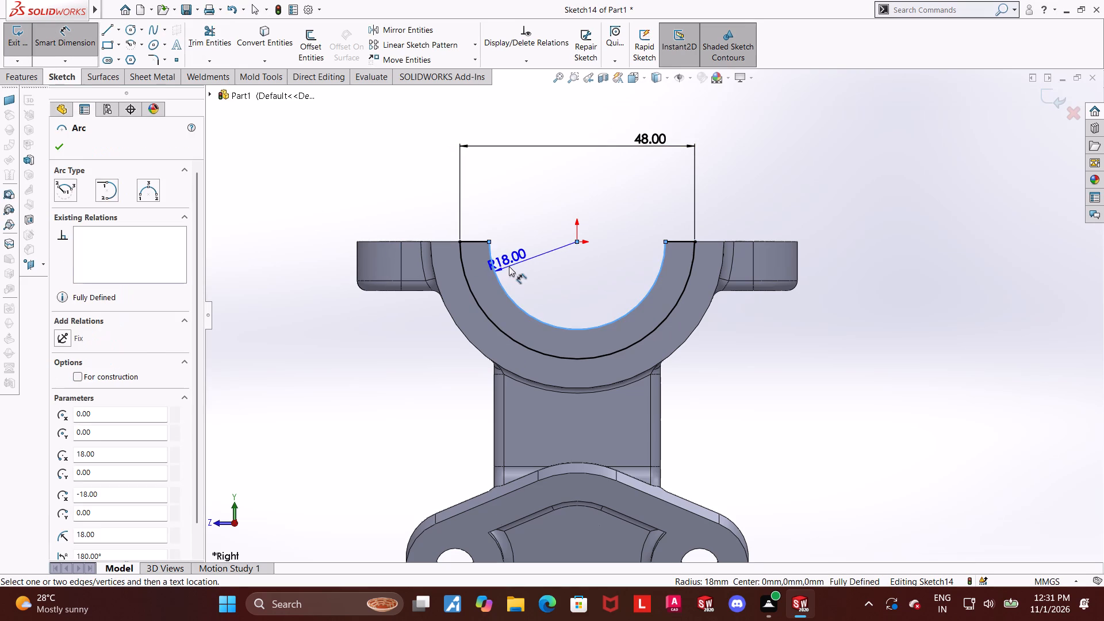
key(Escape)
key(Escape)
Exit the half-ring profile sketch.
middle_drag(758, 270, 715, 310)
click(1042, 93)
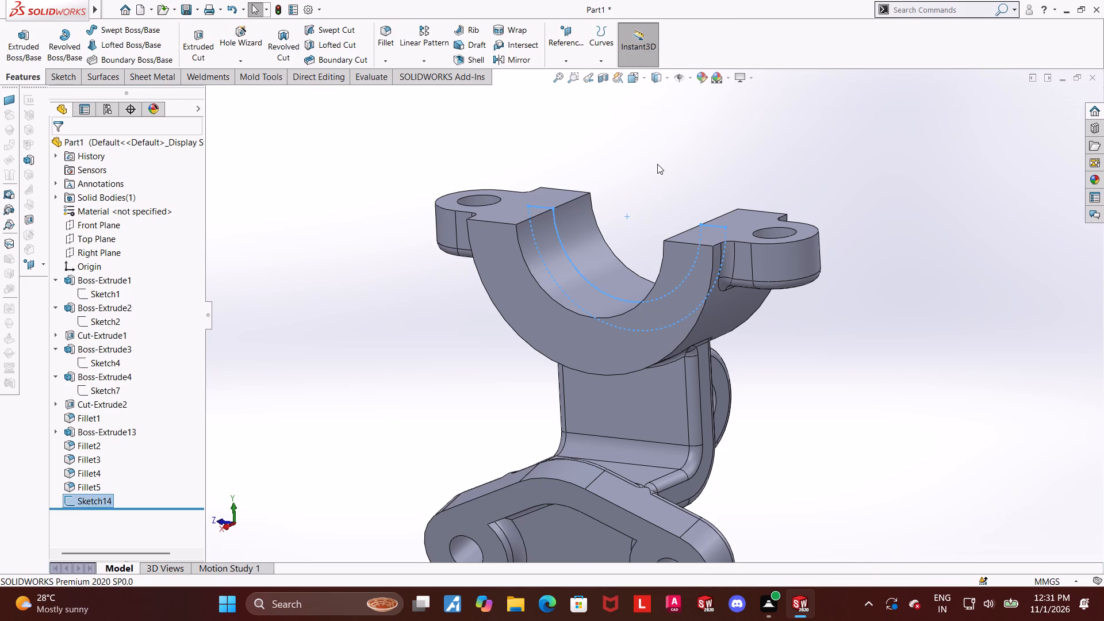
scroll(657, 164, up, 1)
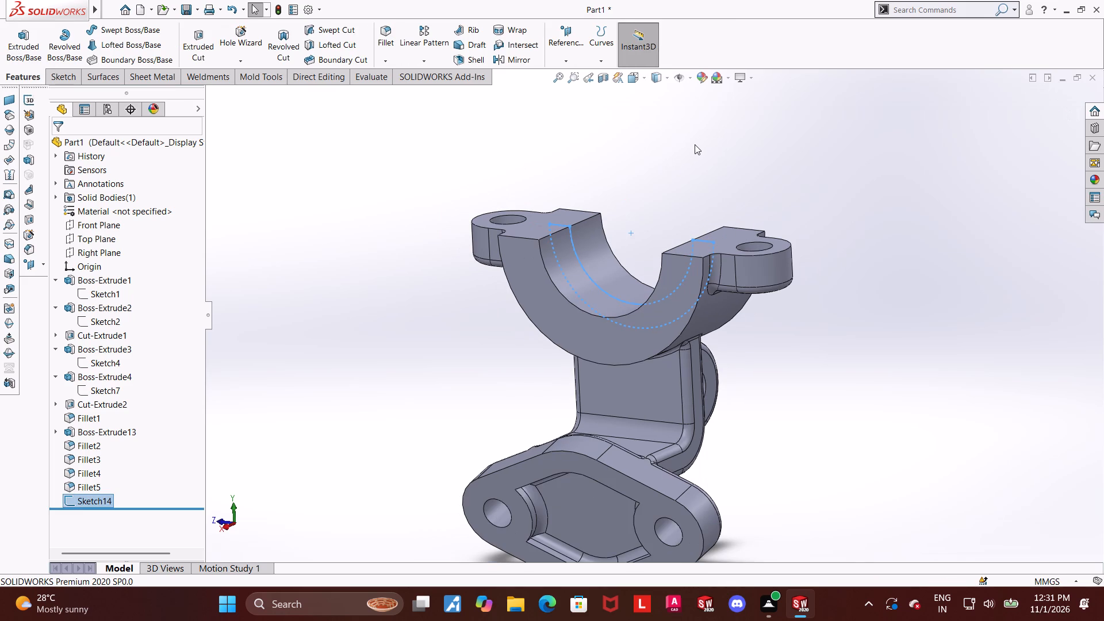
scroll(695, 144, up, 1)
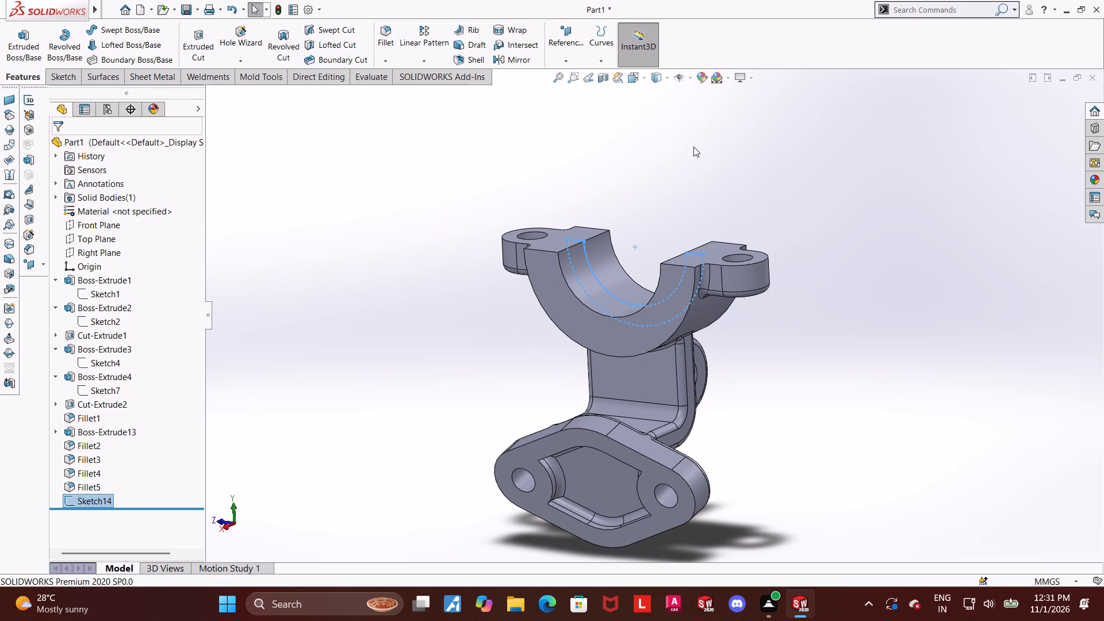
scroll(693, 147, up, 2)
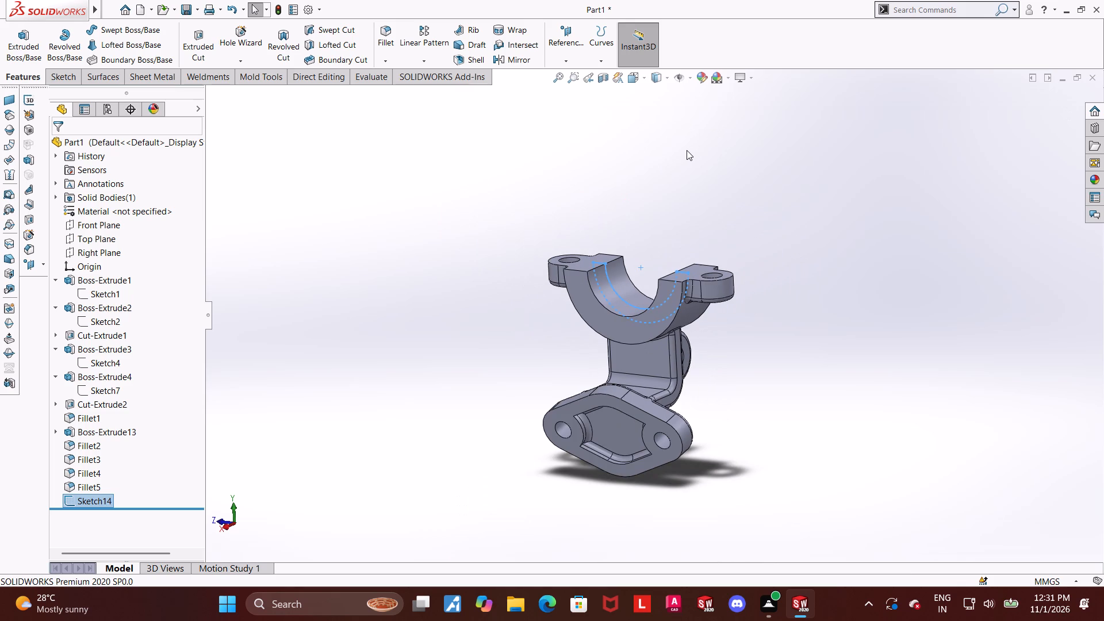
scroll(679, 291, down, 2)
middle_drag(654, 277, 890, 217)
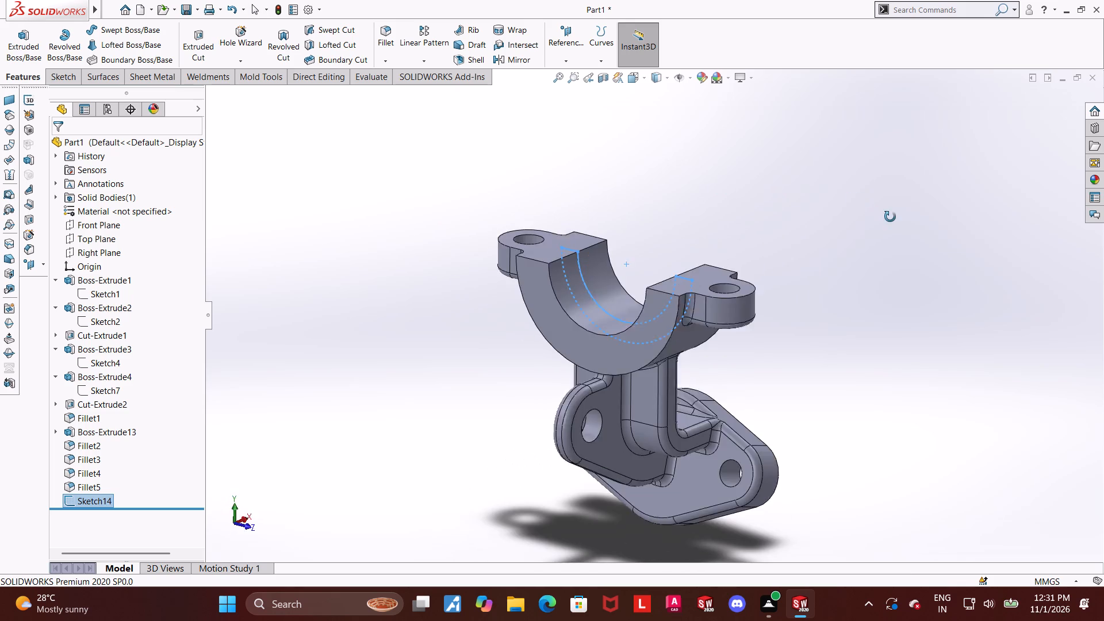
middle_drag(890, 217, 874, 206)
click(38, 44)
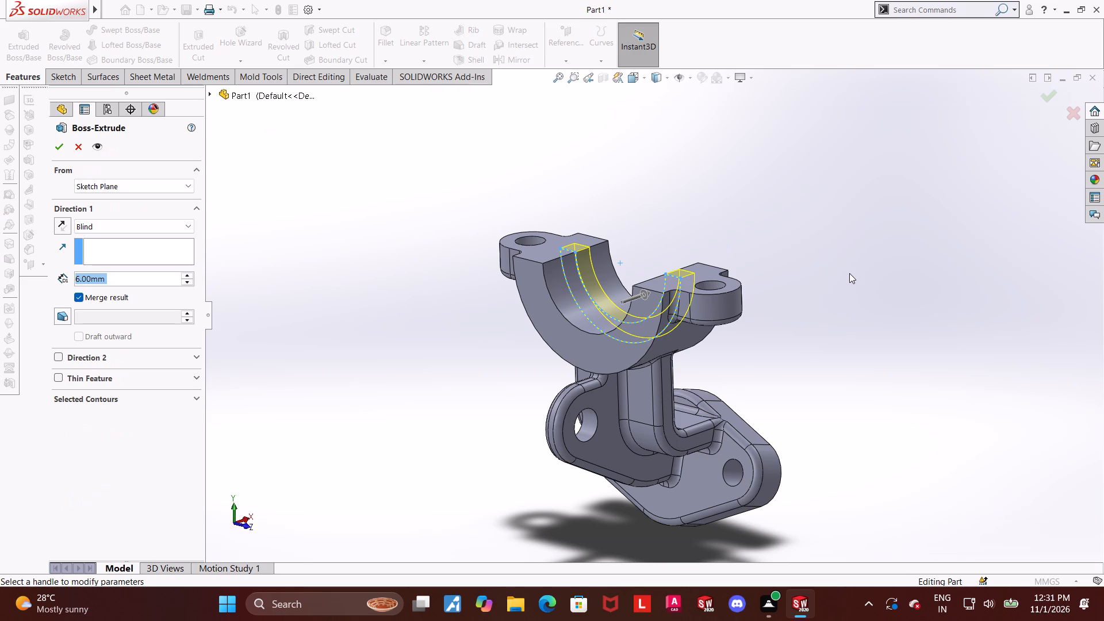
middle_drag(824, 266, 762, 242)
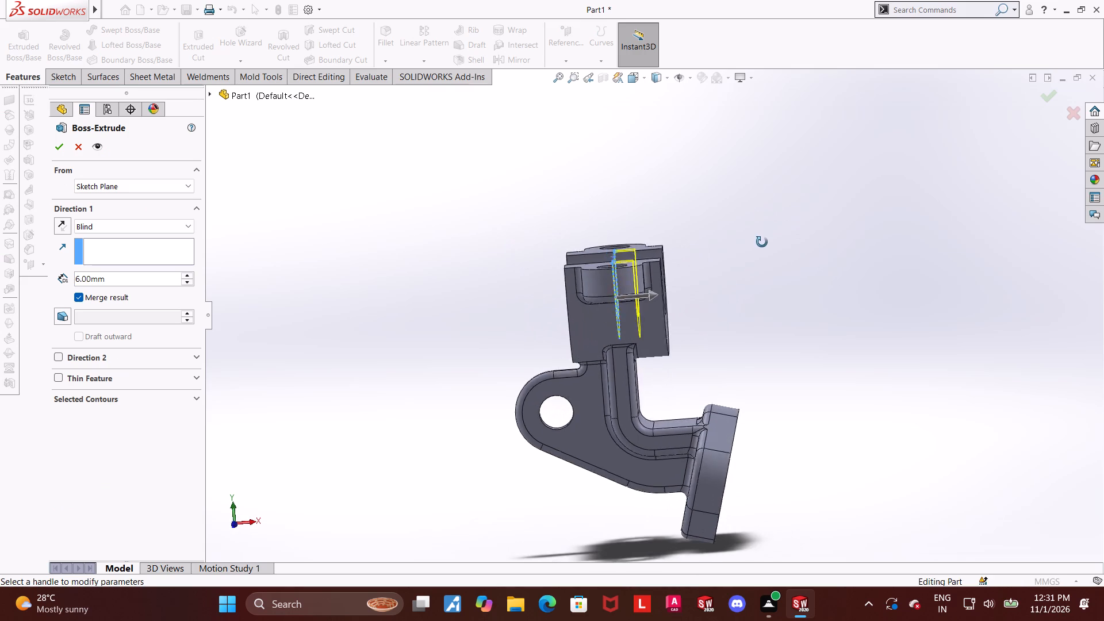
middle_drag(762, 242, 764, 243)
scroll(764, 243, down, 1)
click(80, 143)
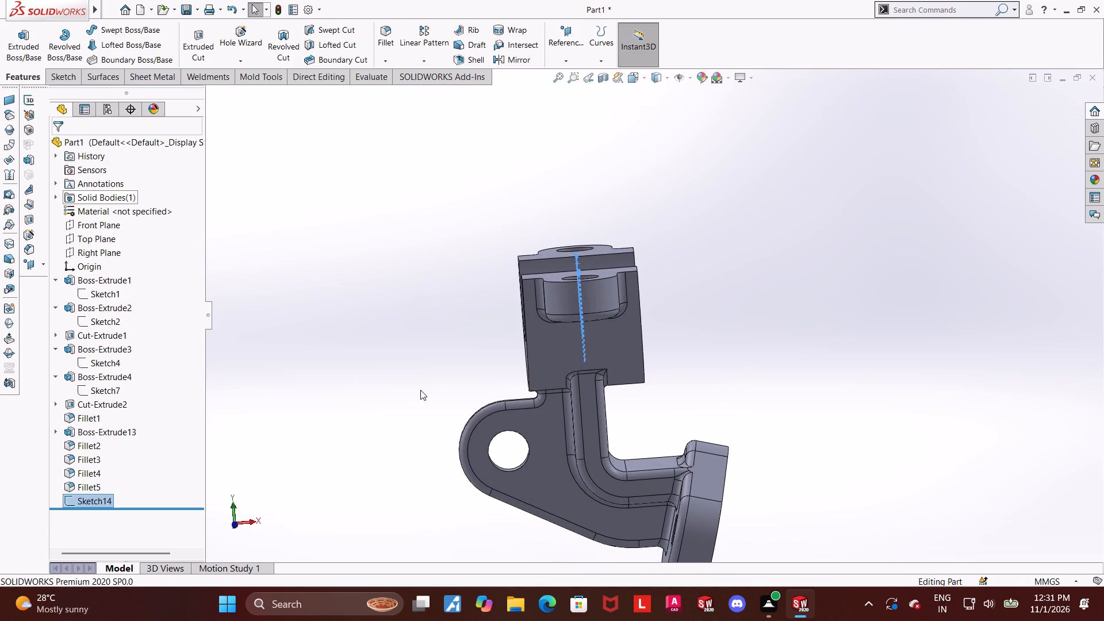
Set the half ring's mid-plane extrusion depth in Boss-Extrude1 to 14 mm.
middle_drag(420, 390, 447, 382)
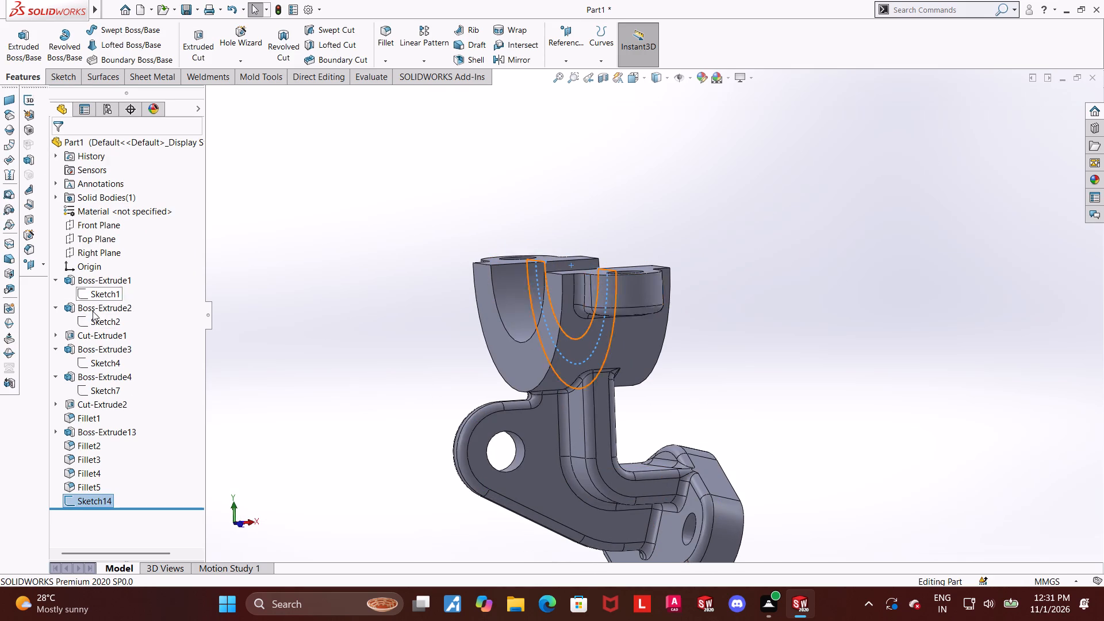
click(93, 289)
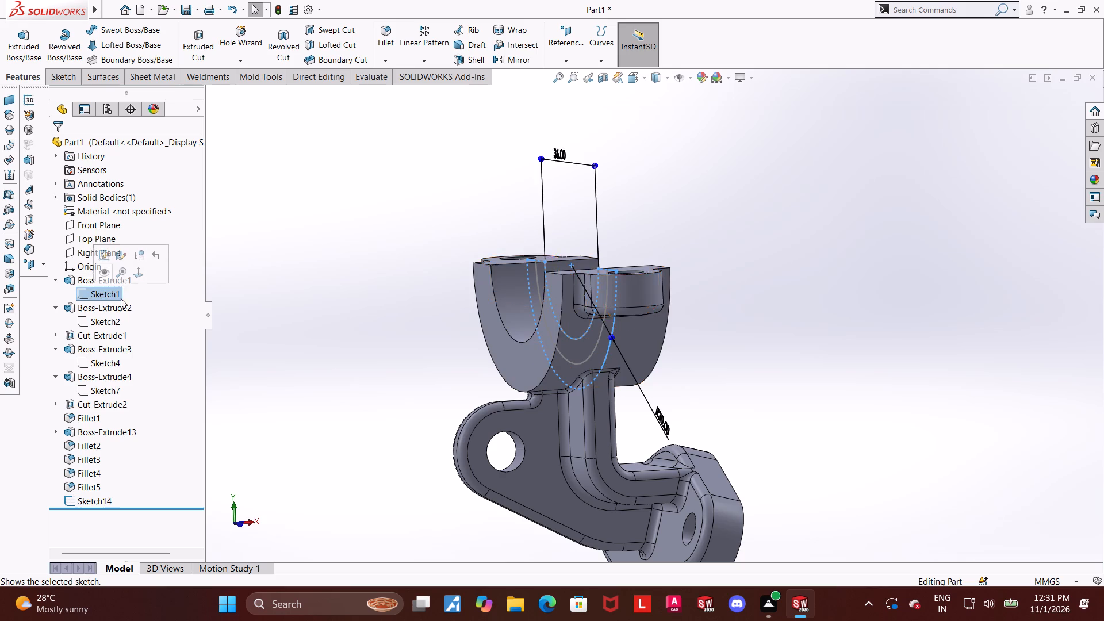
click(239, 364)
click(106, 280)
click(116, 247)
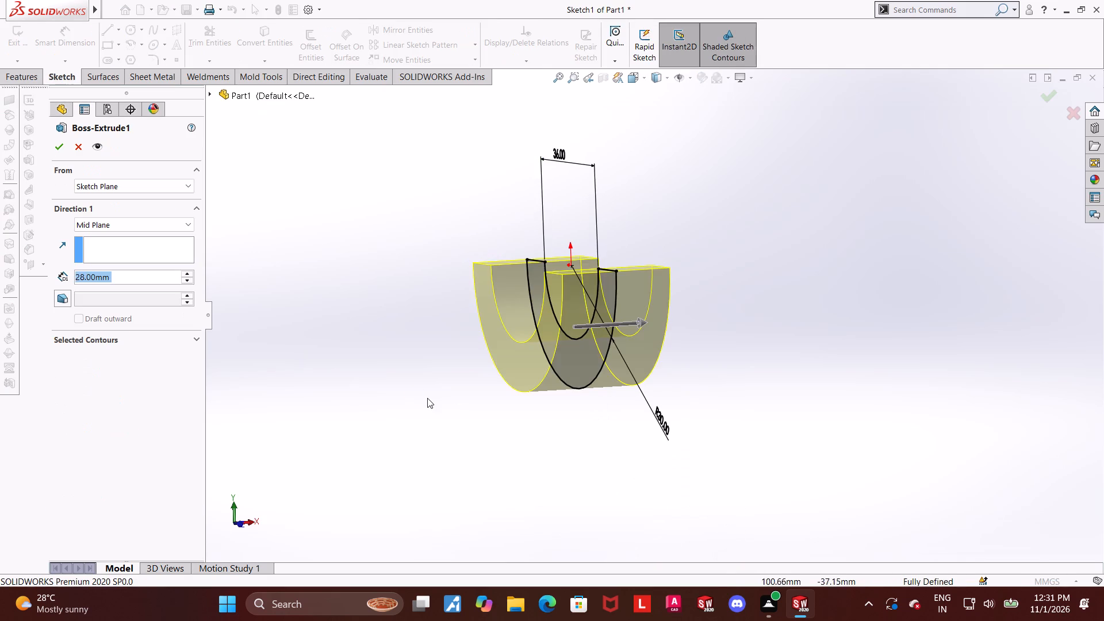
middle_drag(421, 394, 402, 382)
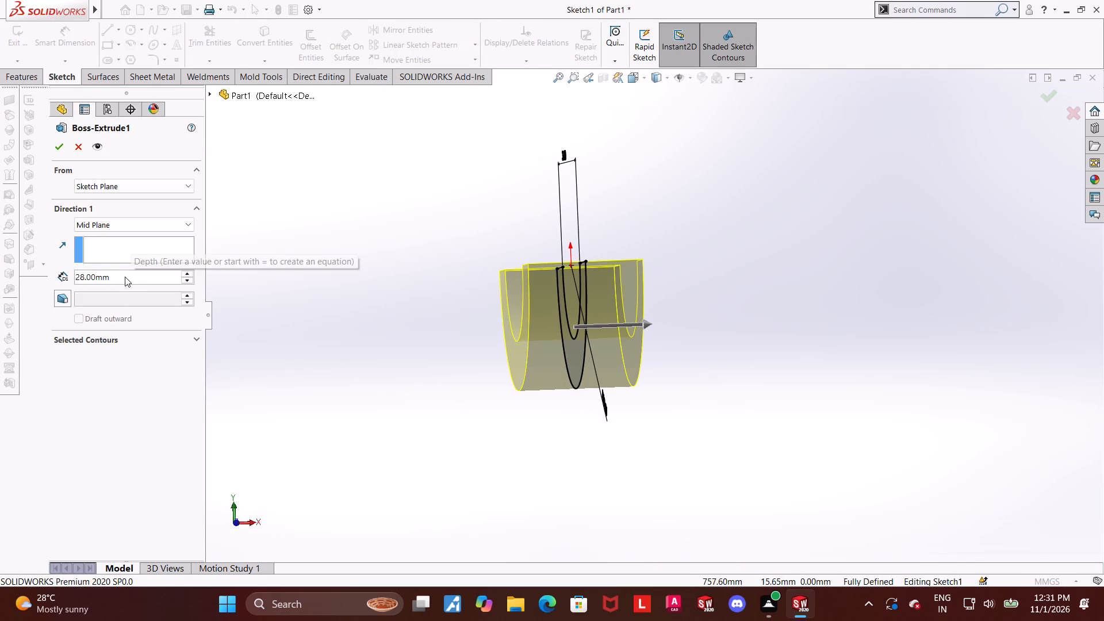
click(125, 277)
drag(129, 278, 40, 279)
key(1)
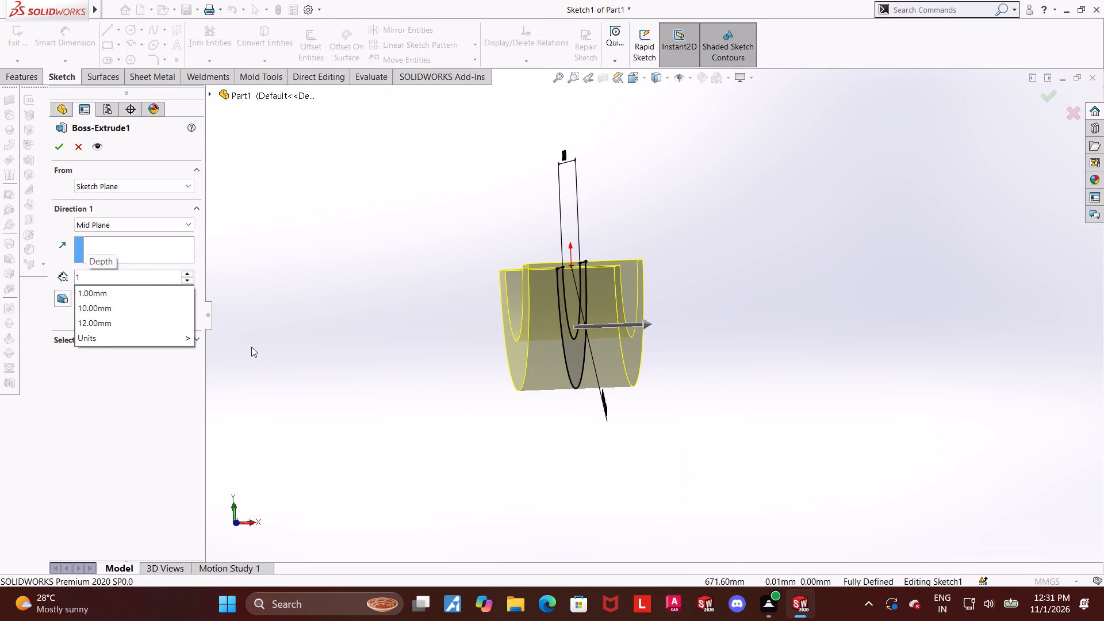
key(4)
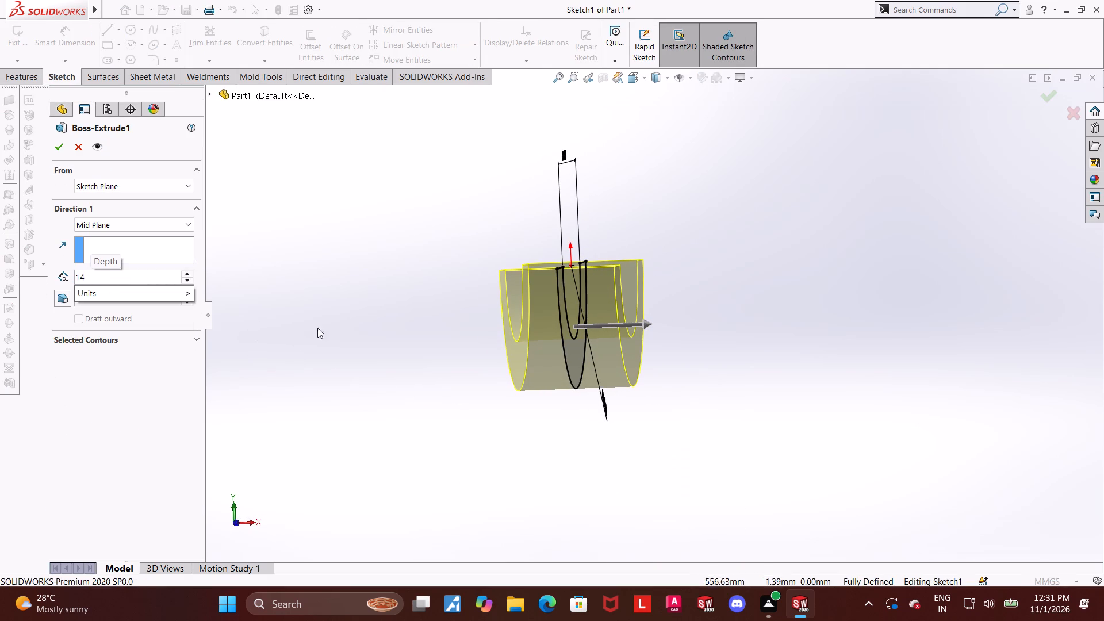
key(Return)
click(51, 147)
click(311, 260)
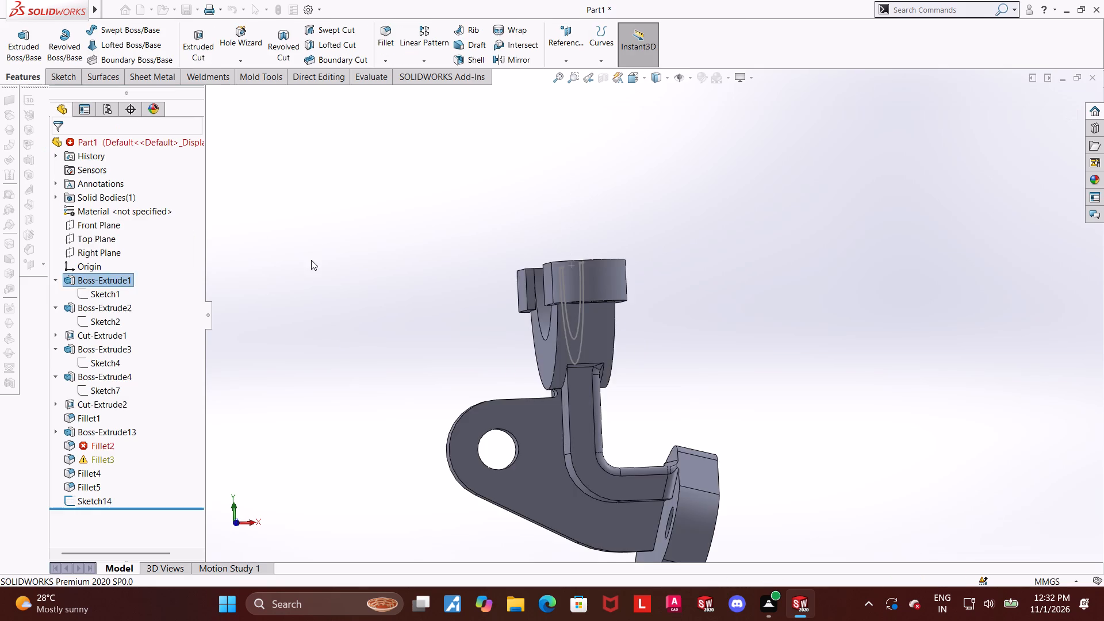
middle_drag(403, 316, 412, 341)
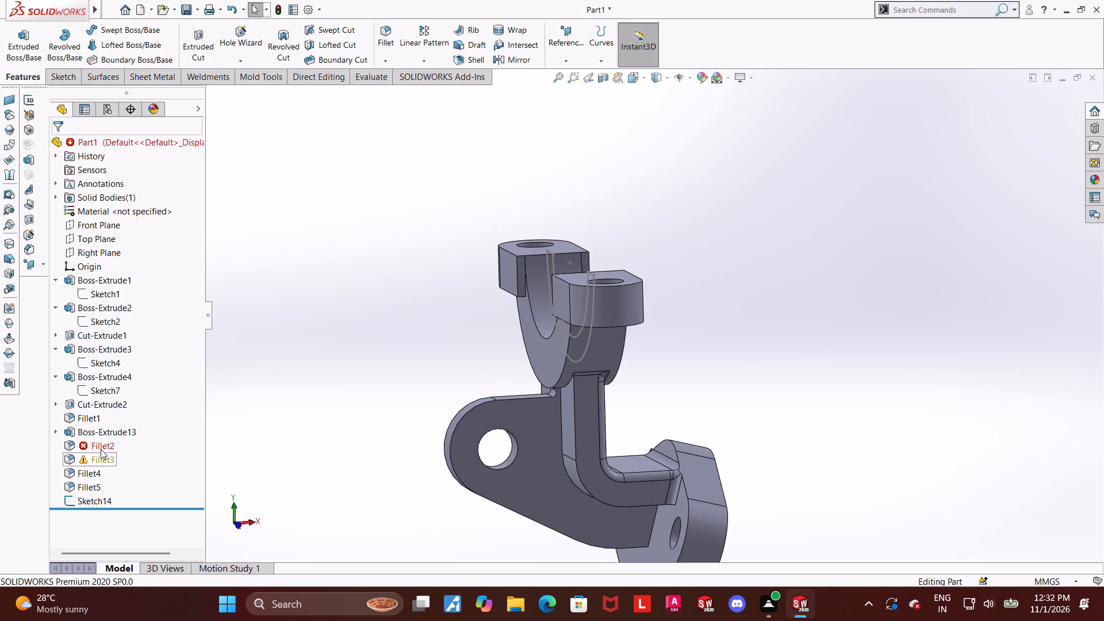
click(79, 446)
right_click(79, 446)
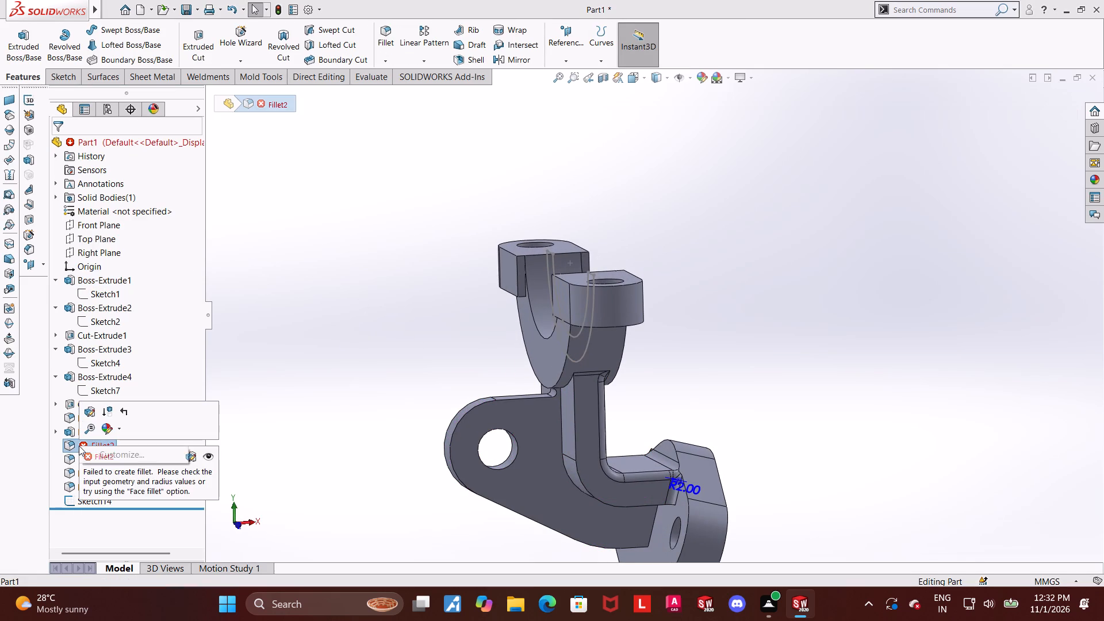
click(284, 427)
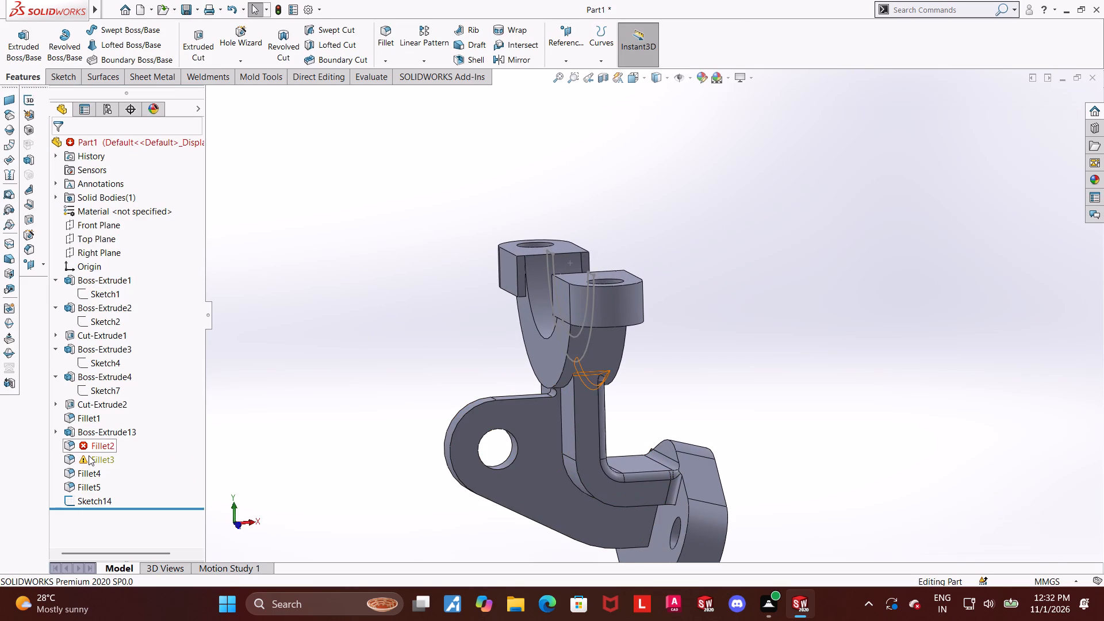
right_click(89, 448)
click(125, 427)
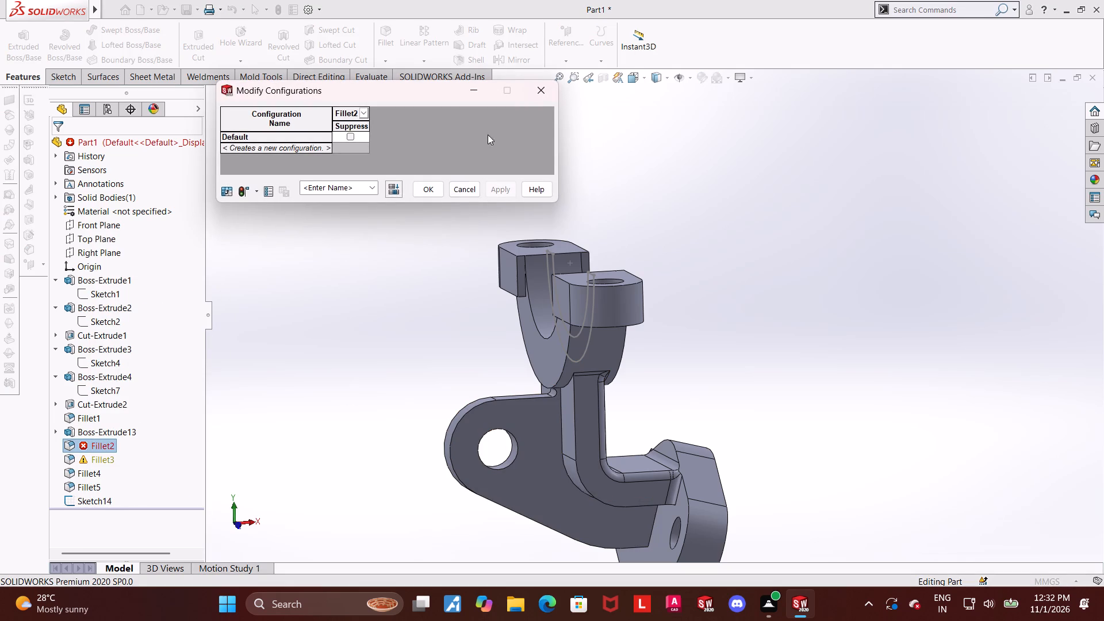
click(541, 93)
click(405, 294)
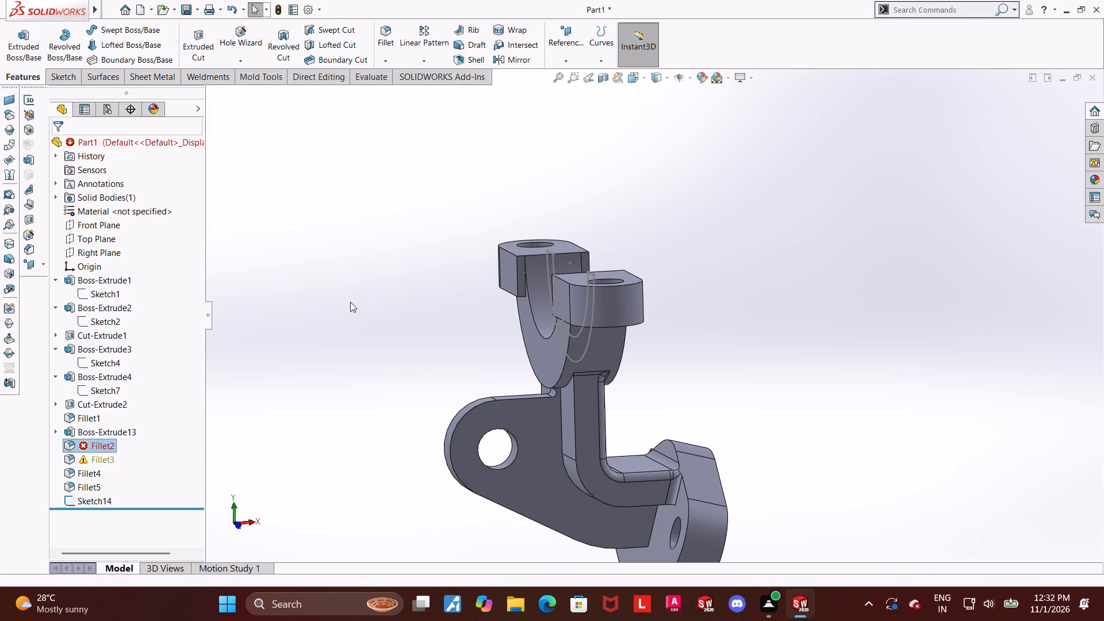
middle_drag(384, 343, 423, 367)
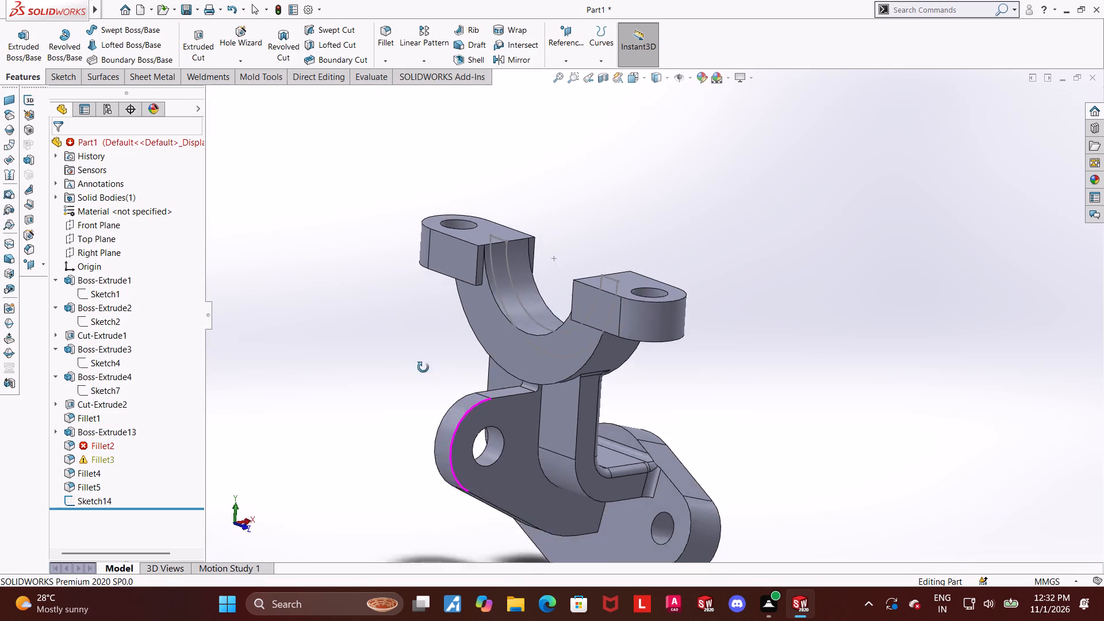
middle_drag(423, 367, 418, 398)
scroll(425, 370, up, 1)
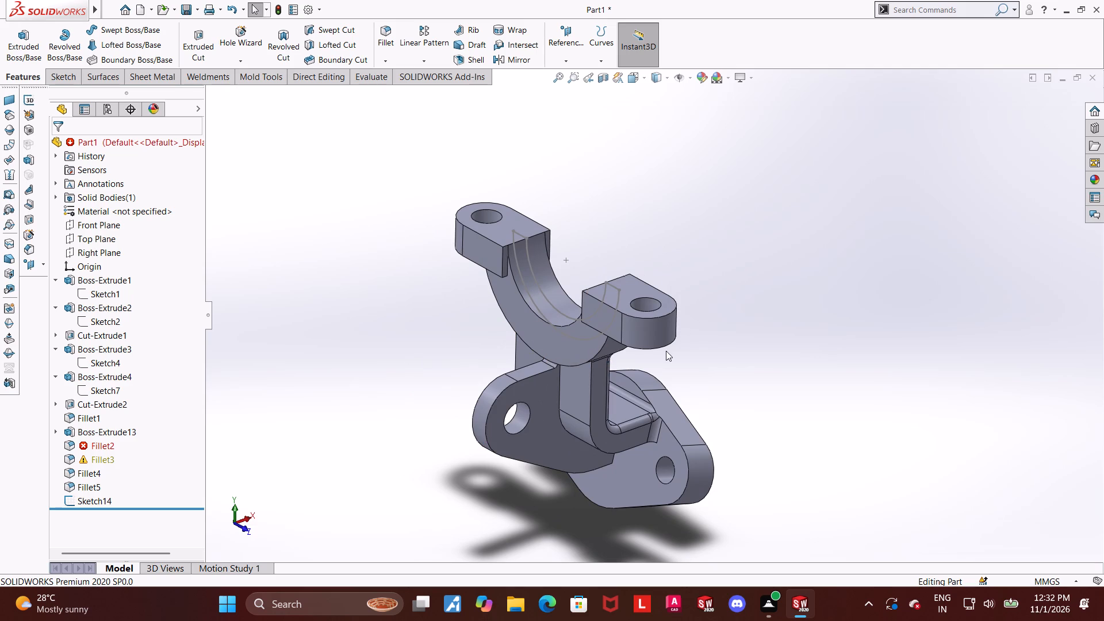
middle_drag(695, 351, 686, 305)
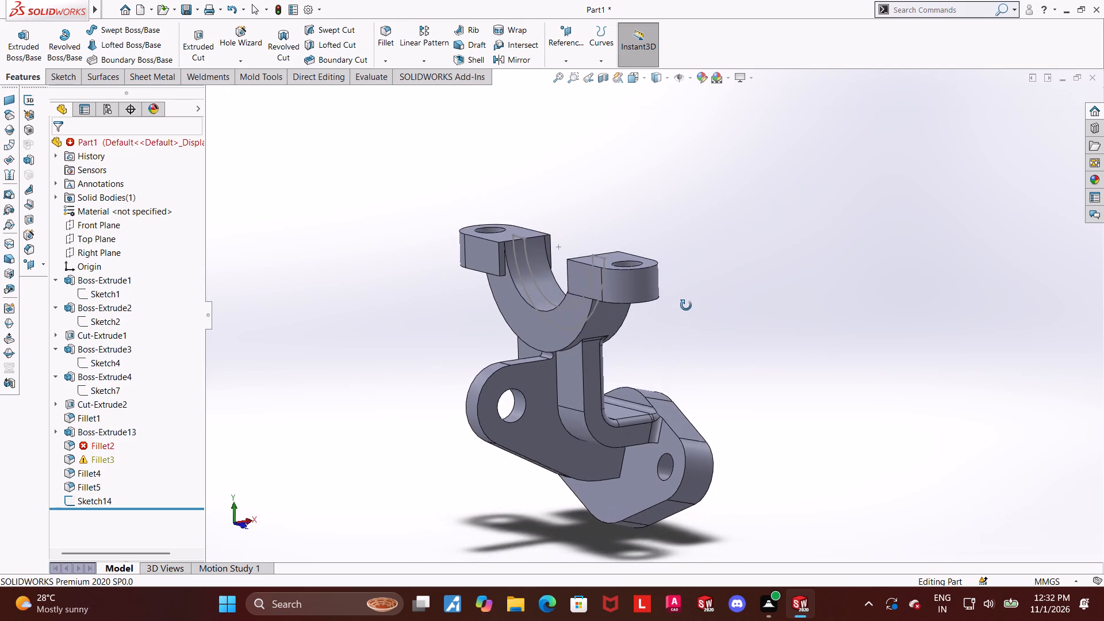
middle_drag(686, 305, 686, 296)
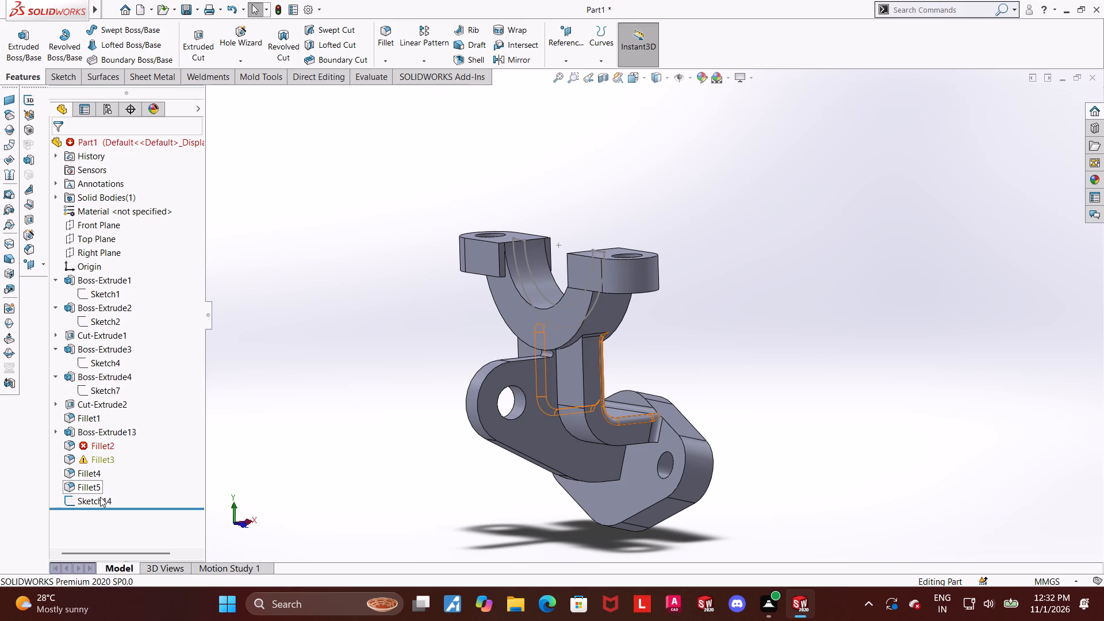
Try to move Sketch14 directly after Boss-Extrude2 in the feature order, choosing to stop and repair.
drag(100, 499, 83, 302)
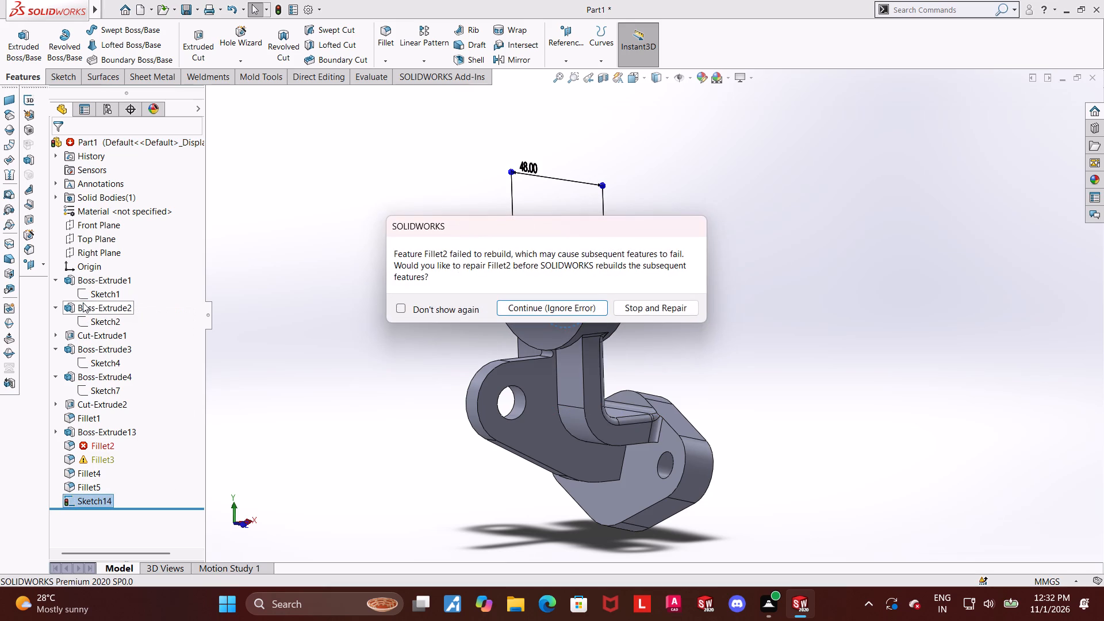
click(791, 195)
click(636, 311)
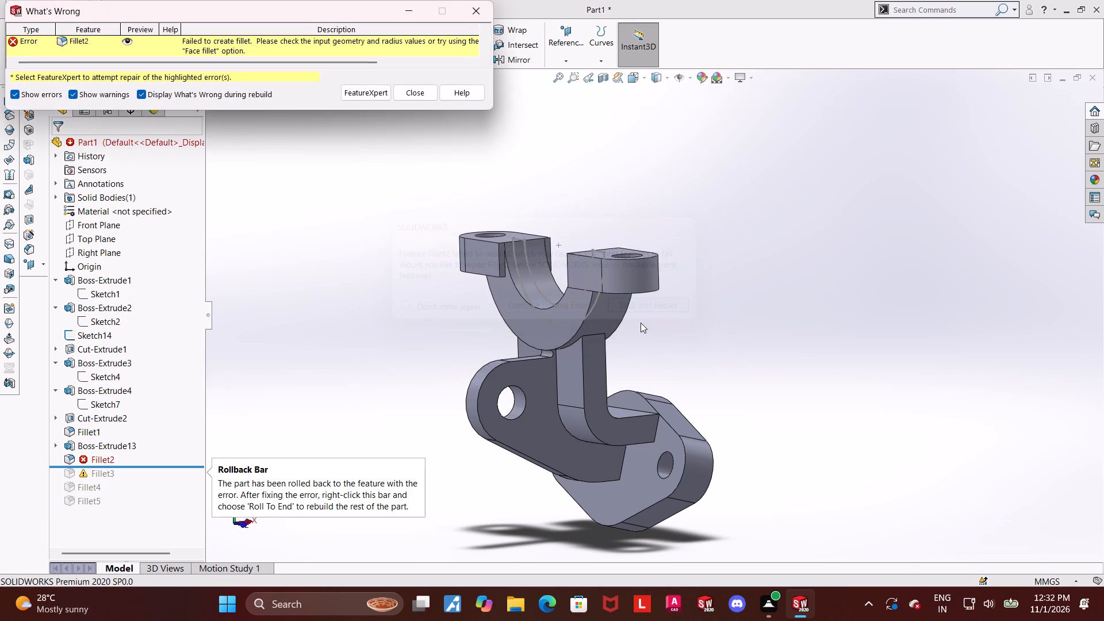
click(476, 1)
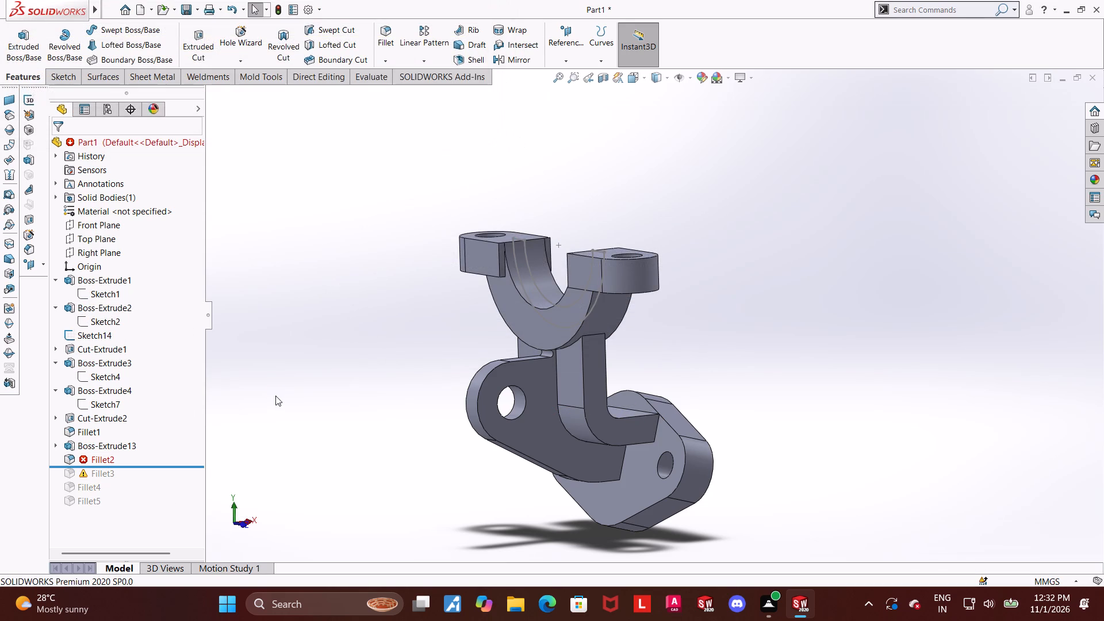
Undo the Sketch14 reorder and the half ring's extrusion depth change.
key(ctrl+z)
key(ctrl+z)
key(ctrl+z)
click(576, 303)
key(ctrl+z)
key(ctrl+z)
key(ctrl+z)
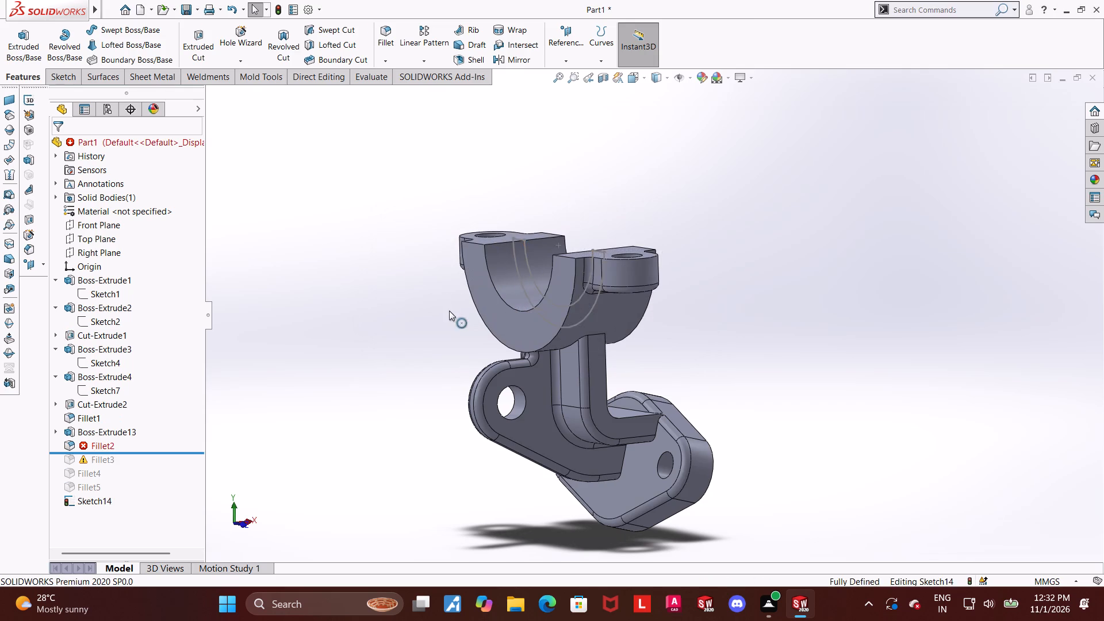
Undo the whole half-ring profile sketch on the Right Plane, including its dimension, lines and arcs.
key(ctrl+z)
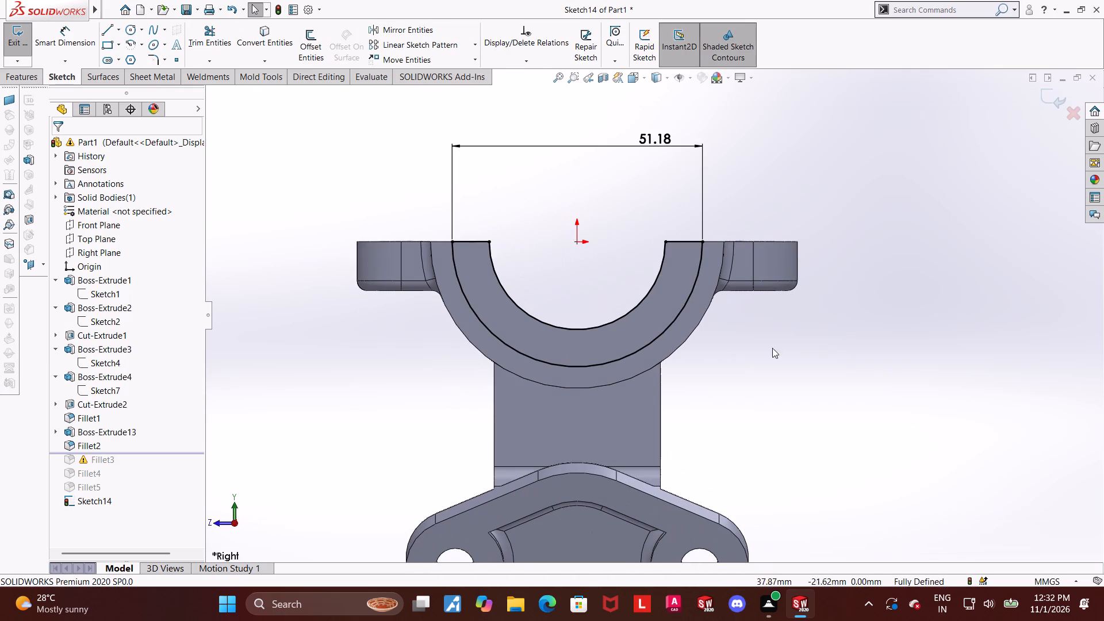
click(854, 373)
key(ctrl+z)
key(ctrl+z)
middle_drag(777, 342, 990, 346)
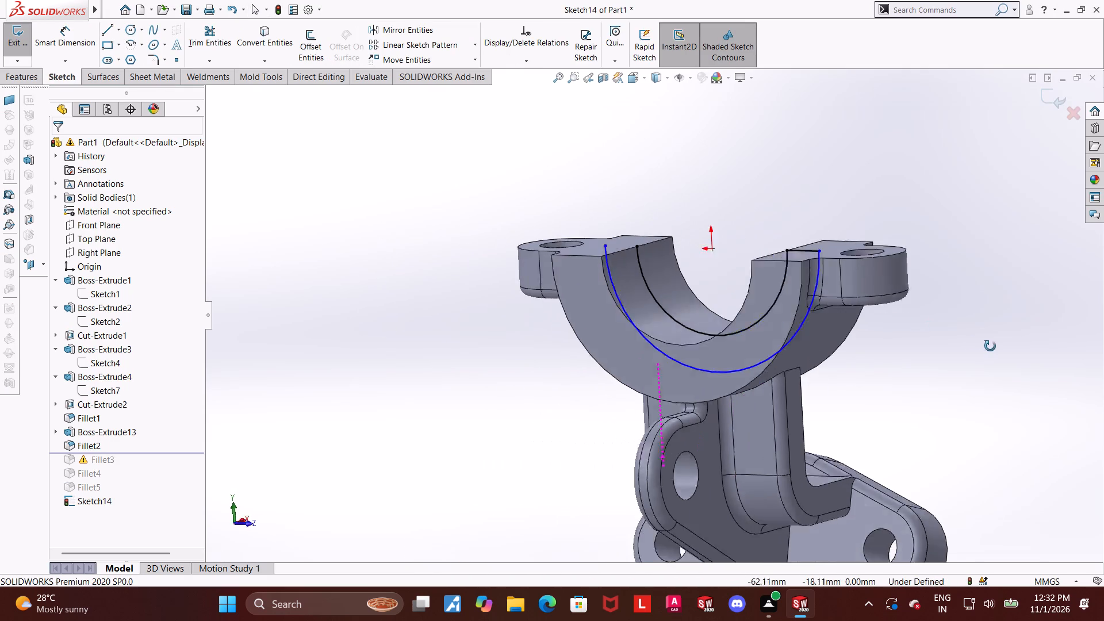
middle_drag(990, 346, 990, 347)
drag(108, 461, 106, 431)
key(ctrl+z)
key(ctrl+z)
key(ctrl+z)
key(ctrl+z)
key(ctrl+z)
key(ctrl+z)
key(ctrl+z)
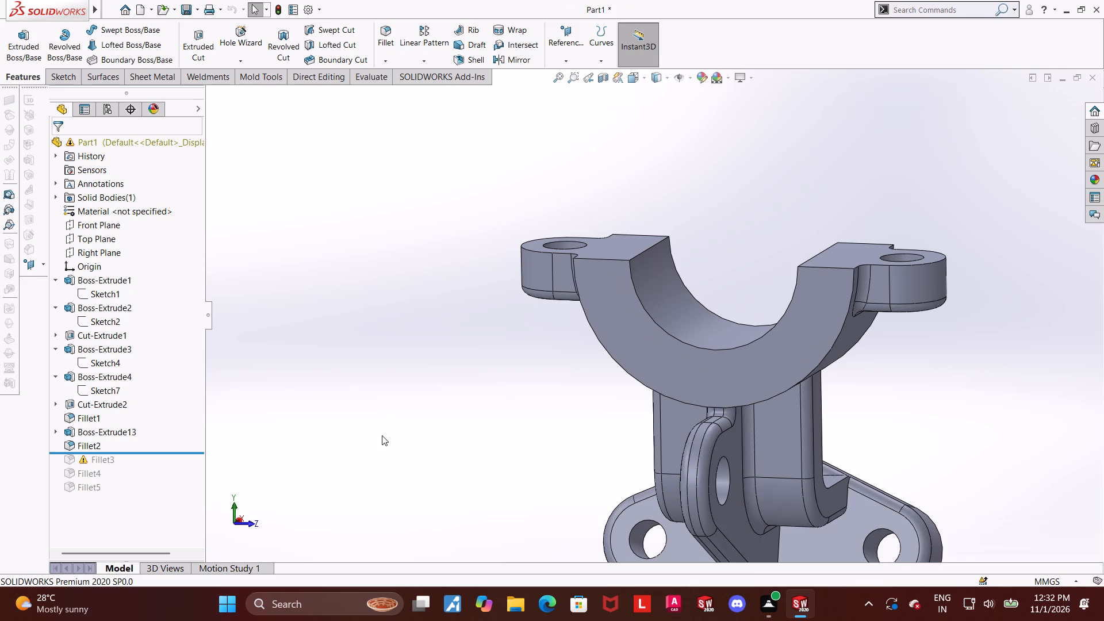
key(ctrl+z)
key(ctrl+z)
key(ctrl+z)
Roll the model forward past Fillet3, Fillet4 and Fillet5 to the end of the feature history.
drag(80, 462, 83, 425)
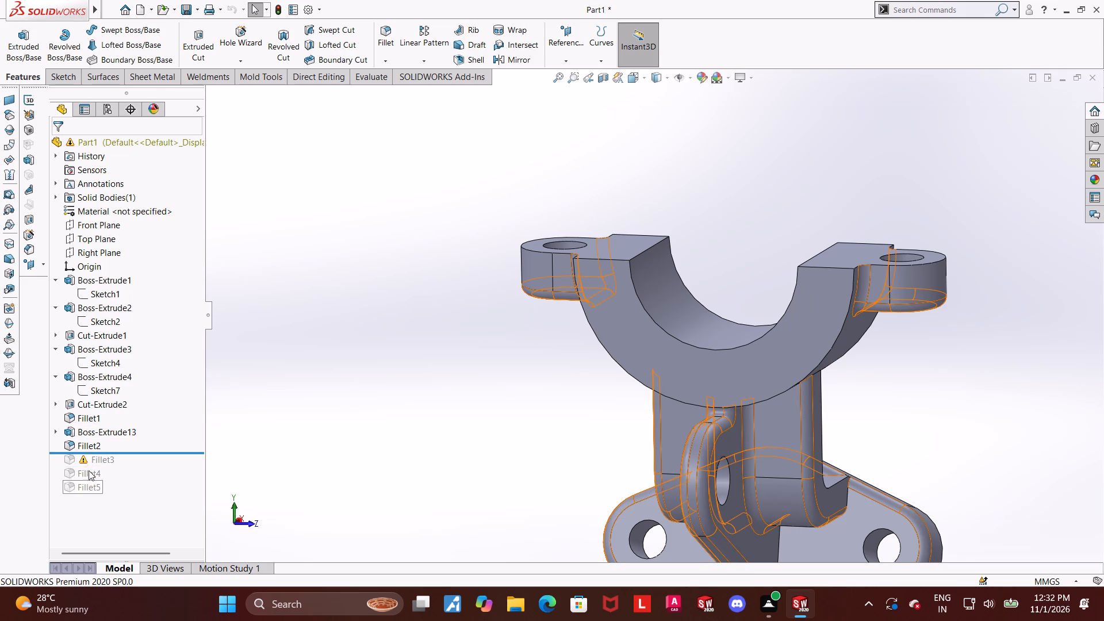
right_click(90, 461)
click(101, 466)
right_click(89, 471)
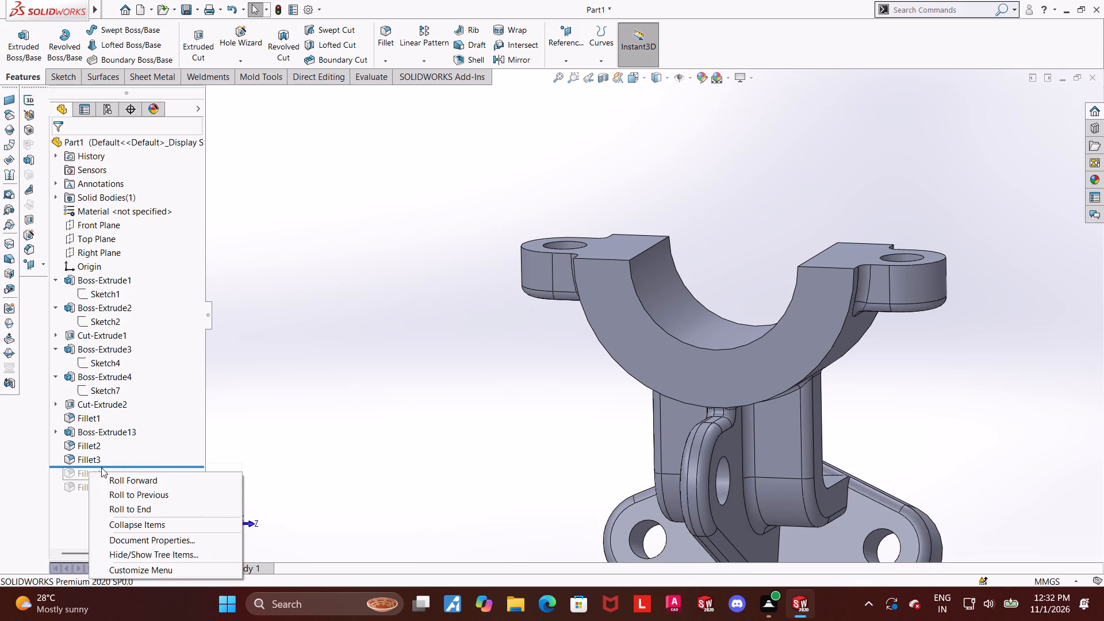
click(107, 477)
right_click(86, 485)
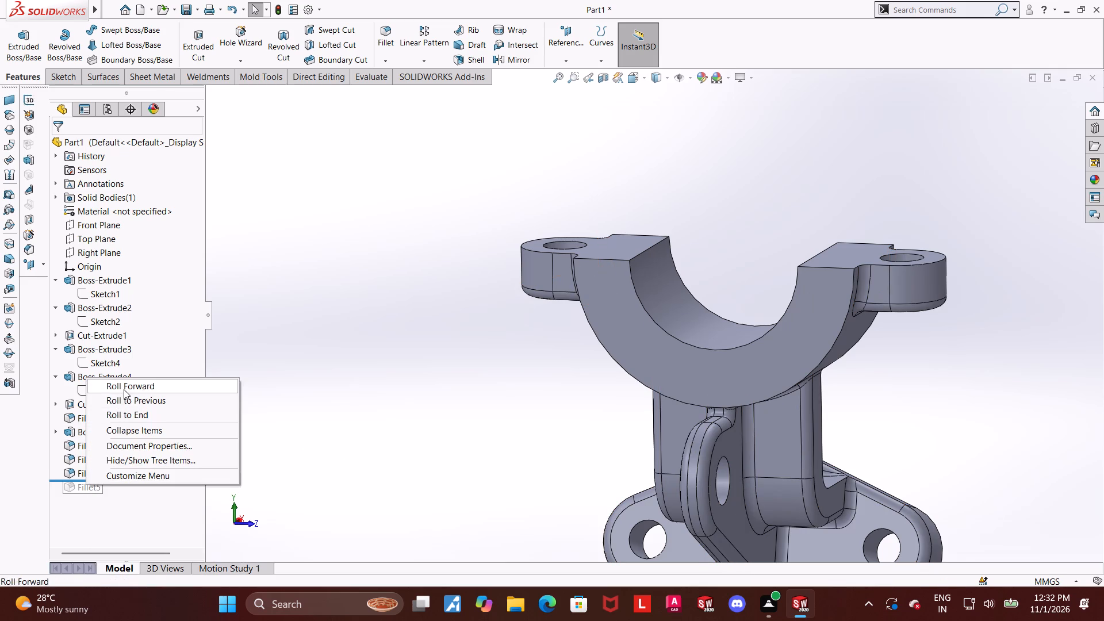
click(124, 389)
Examine the bracket's half ring, stem and base flange from several angles.
click(467, 473)
scroll(554, 421, up, 5)
scroll(703, 362, up, 1)
middle_drag(703, 362, 711, 411)
scroll(745, 347, down, 3)
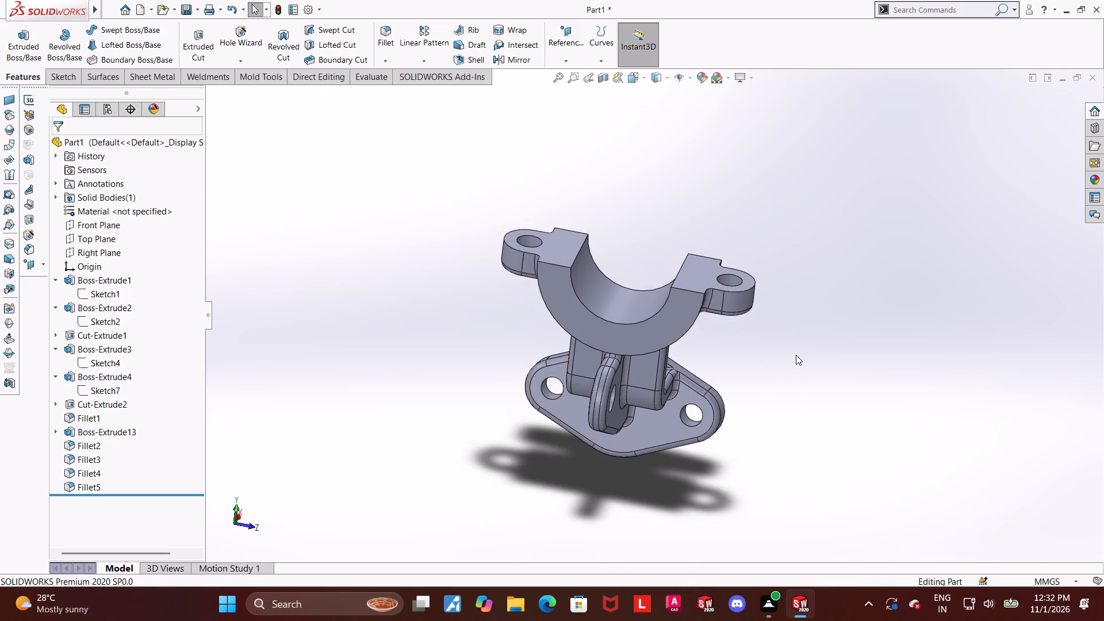
middle_drag(792, 355, 756, 302)
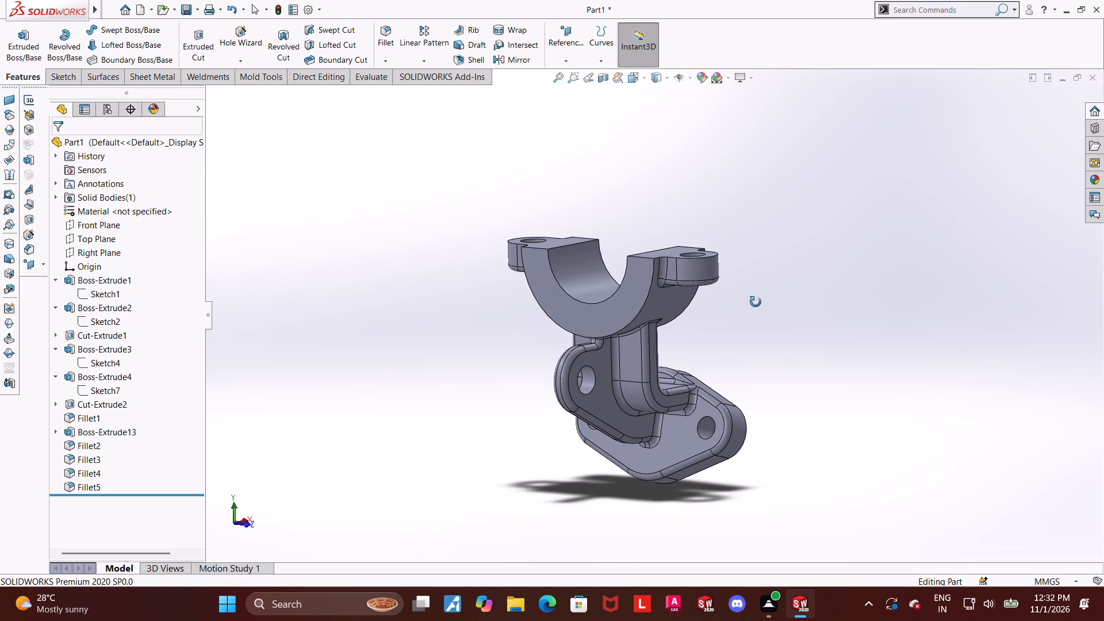
middle_drag(756, 302, 773, 292)
scroll(436, 422, down, 2)
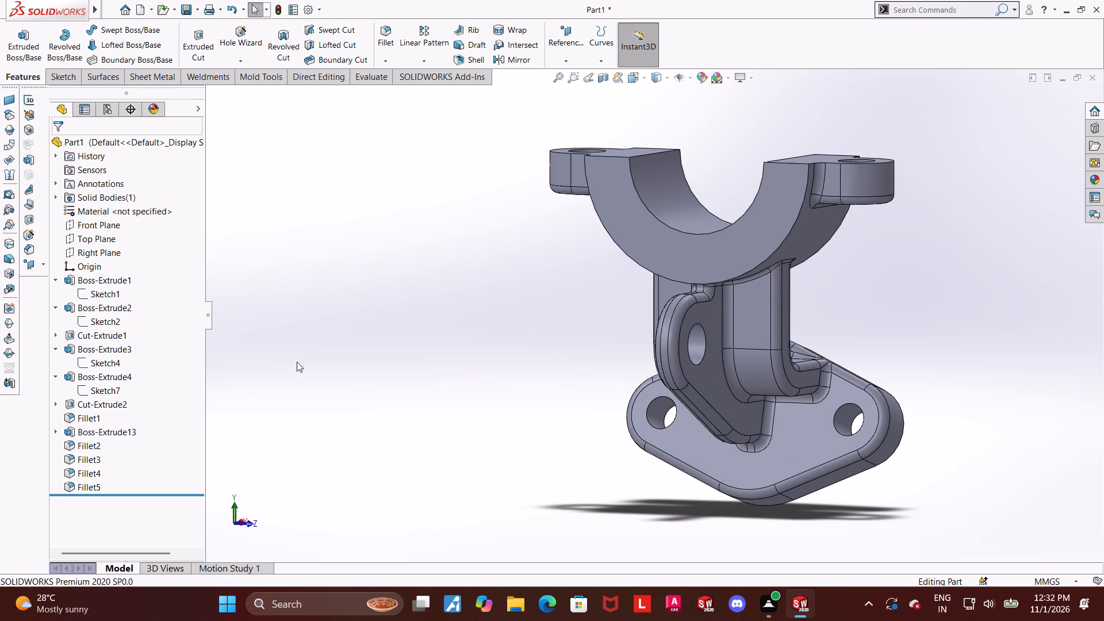
Collapse the expanded Boss-Extrude1 to Boss-Extrude4 entries in the feature history.
click(60, 374)
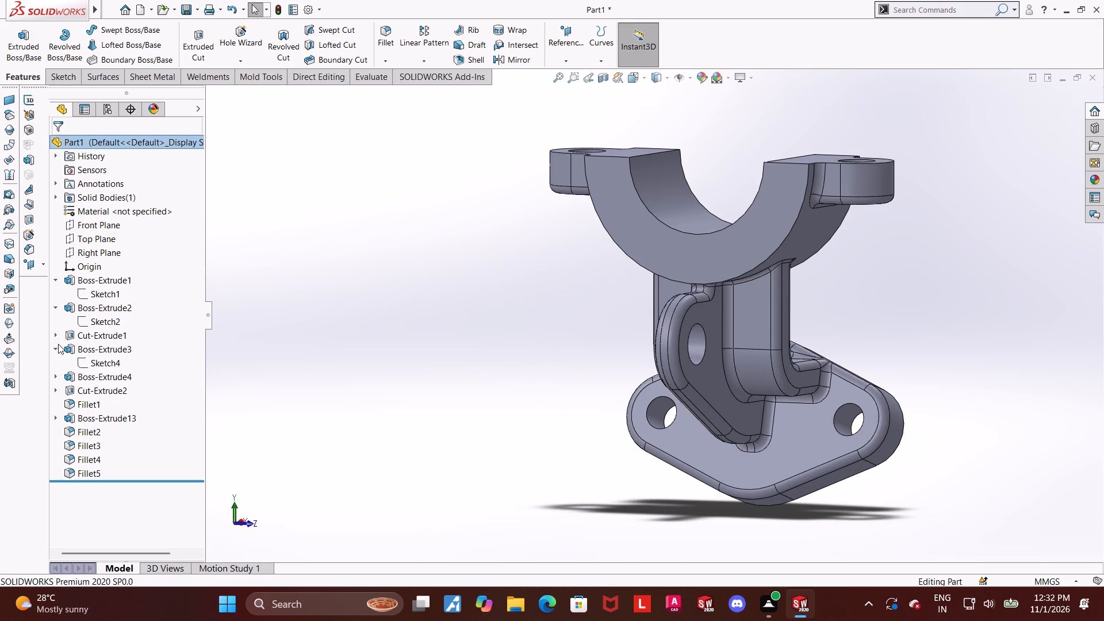
click(54, 347)
click(54, 305)
click(54, 283)
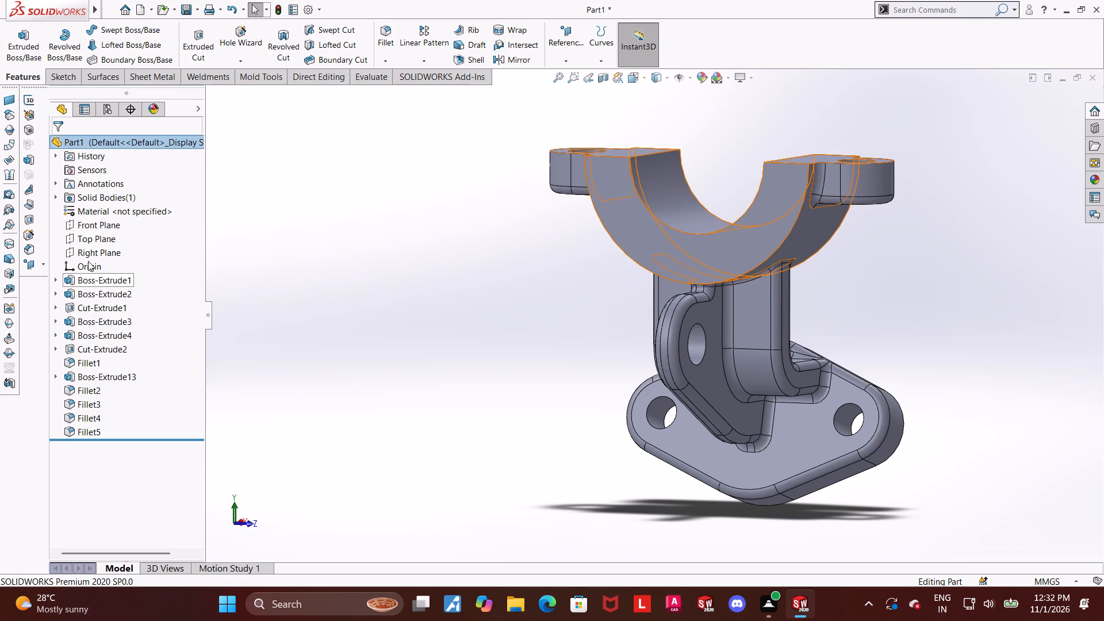
Start a new sketch on the Right Plane and orient the view normal to it.
click(89, 253)
click(103, 231)
click(109, 444)
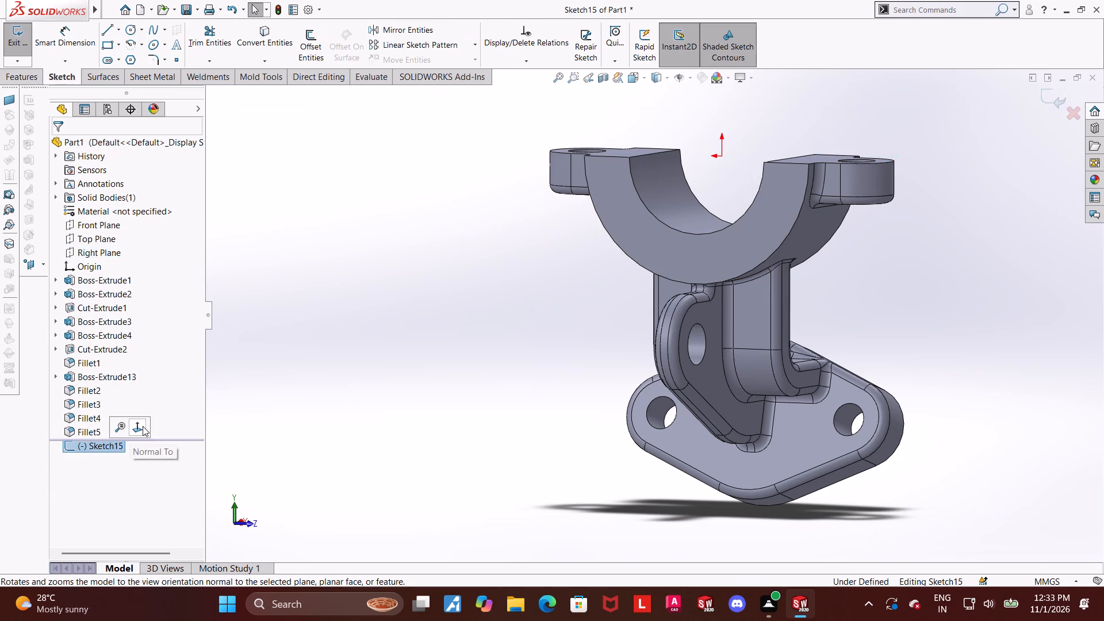
click(143, 426)
scroll(802, 331, up, 4)
scroll(750, 211, down, 4)
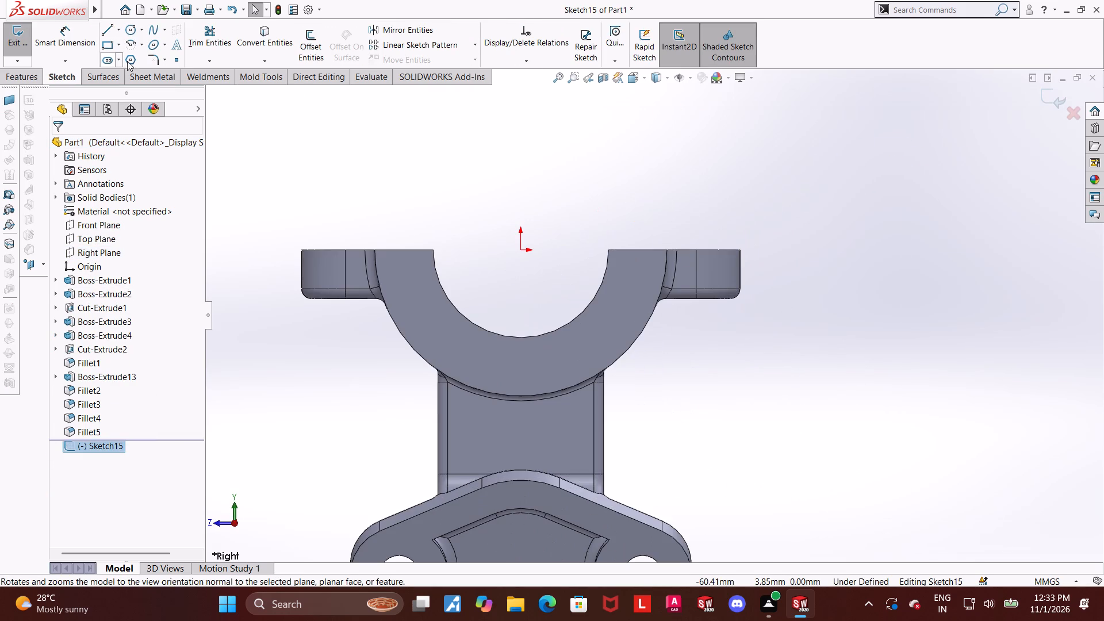
Draw a 24 mm radius lower semicircular arc centred on the origin, ending at the midpoints of the half ring's end edges.
click(129, 44)
click(518, 251)
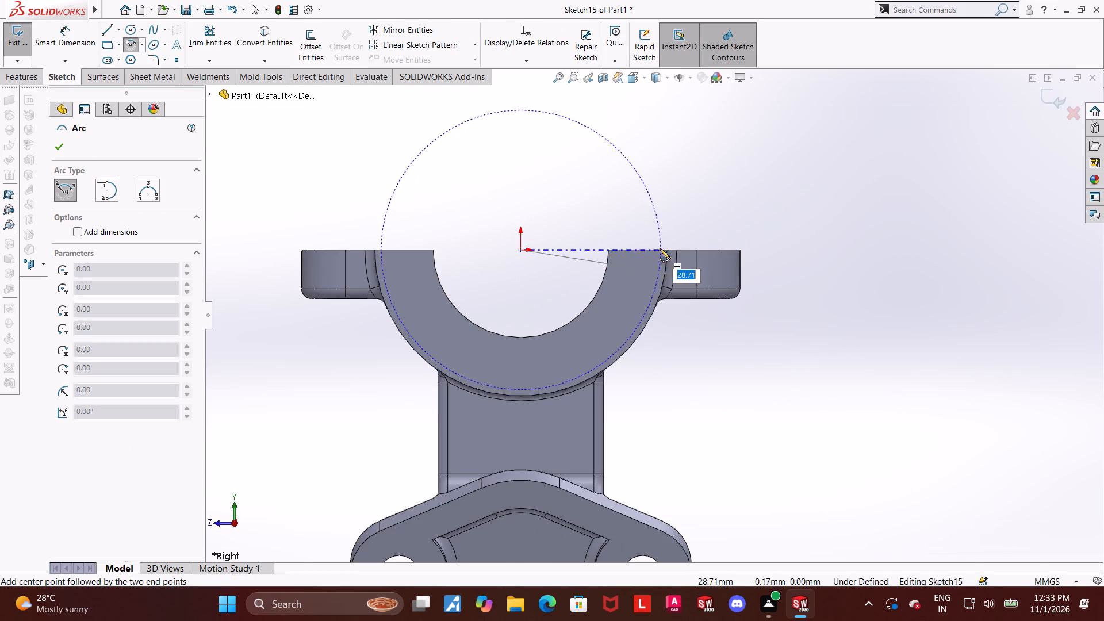
click(640, 248)
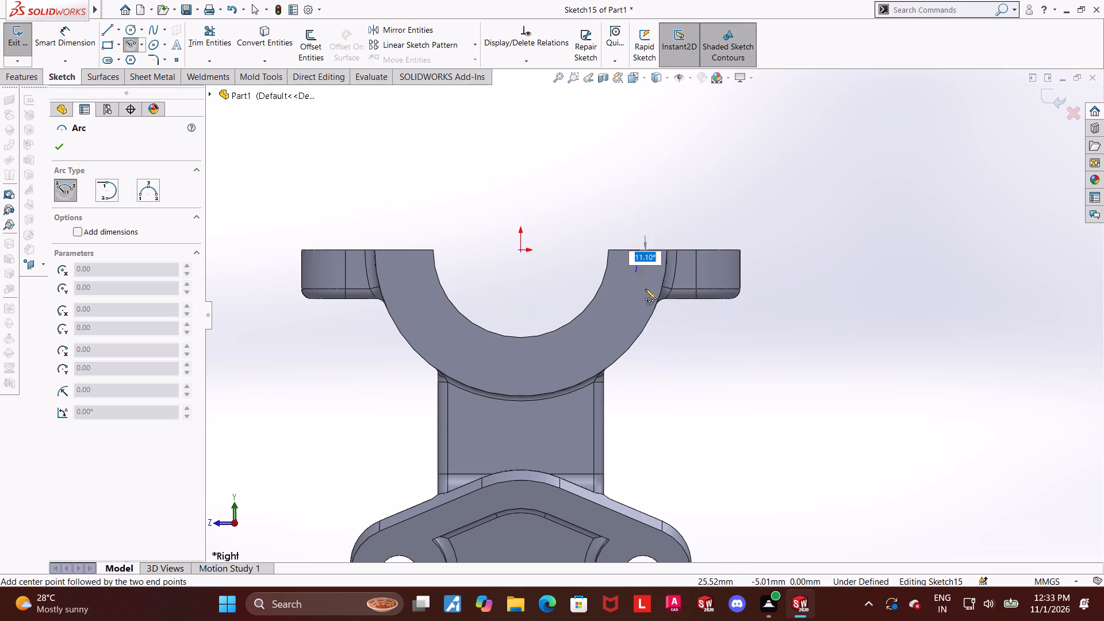
click(406, 253)
key(Escape)
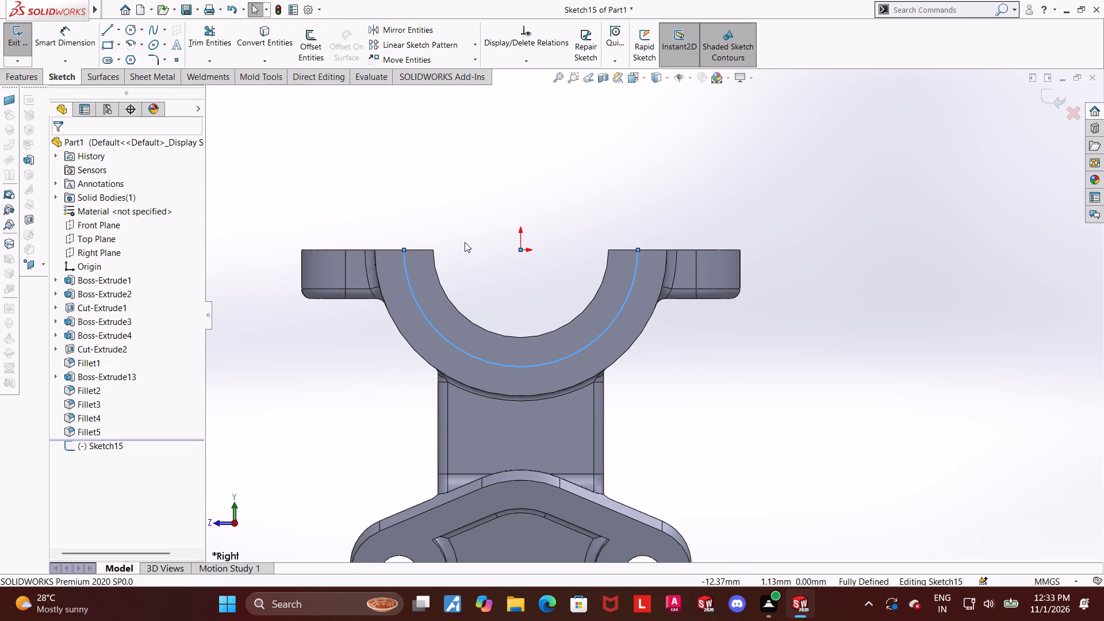
key(Escape)
key(Escape)
Convert the half ring's inner semicircular edge into a sketch arc.
click(254, 35)
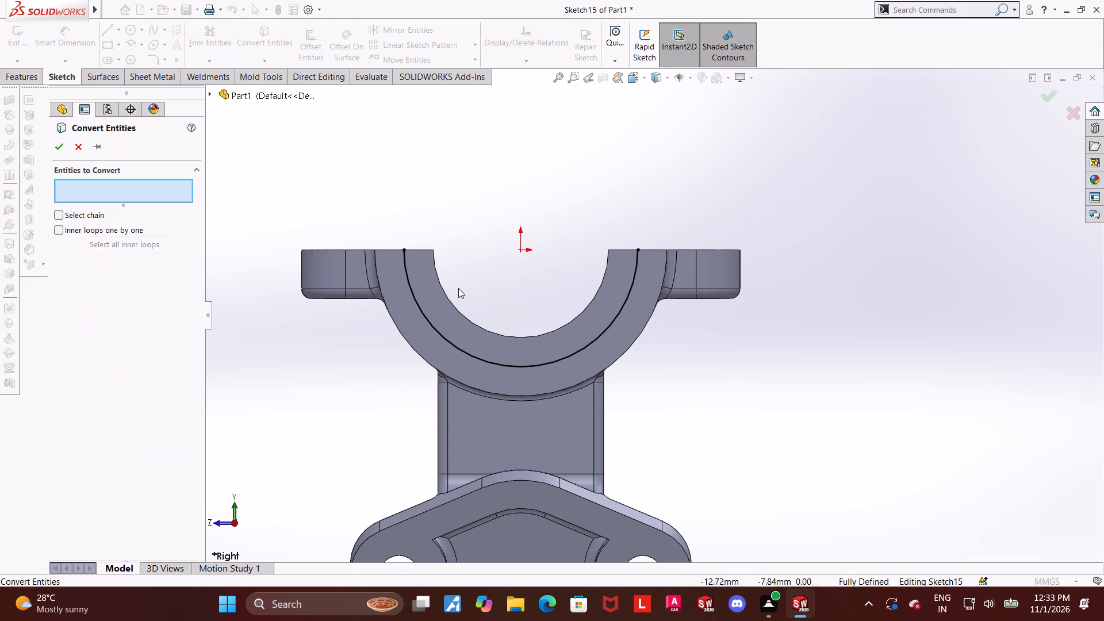
click(442, 284)
click(65, 142)
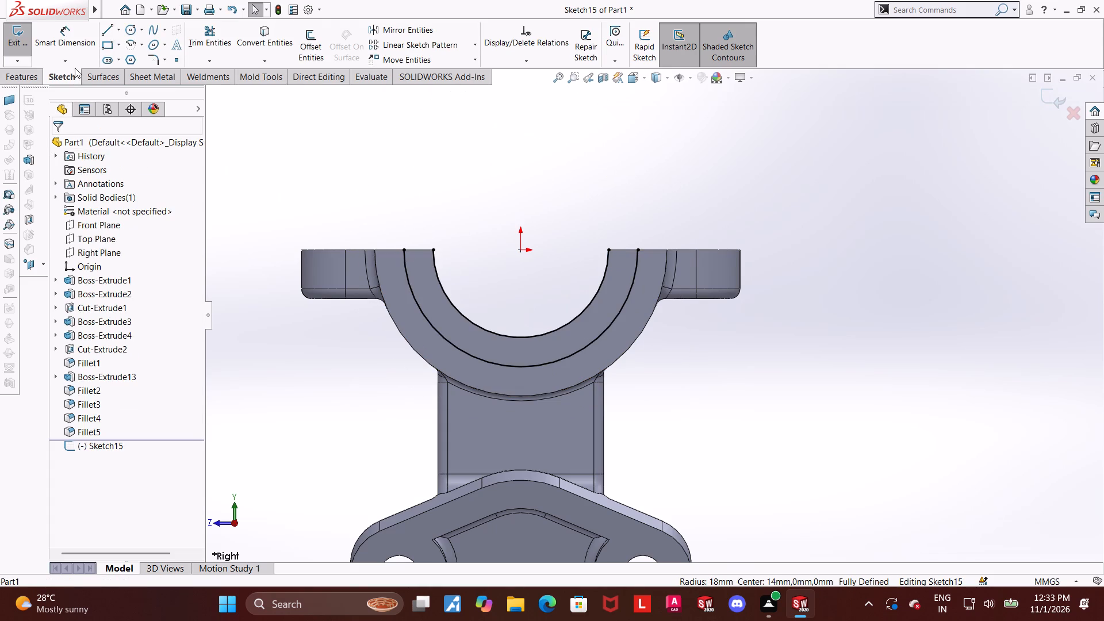
Close the half-ring profile with two short horizontal lines joining the ends of the inner and outer arcs.
click(107, 32)
drag(405, 250, 412, 250)
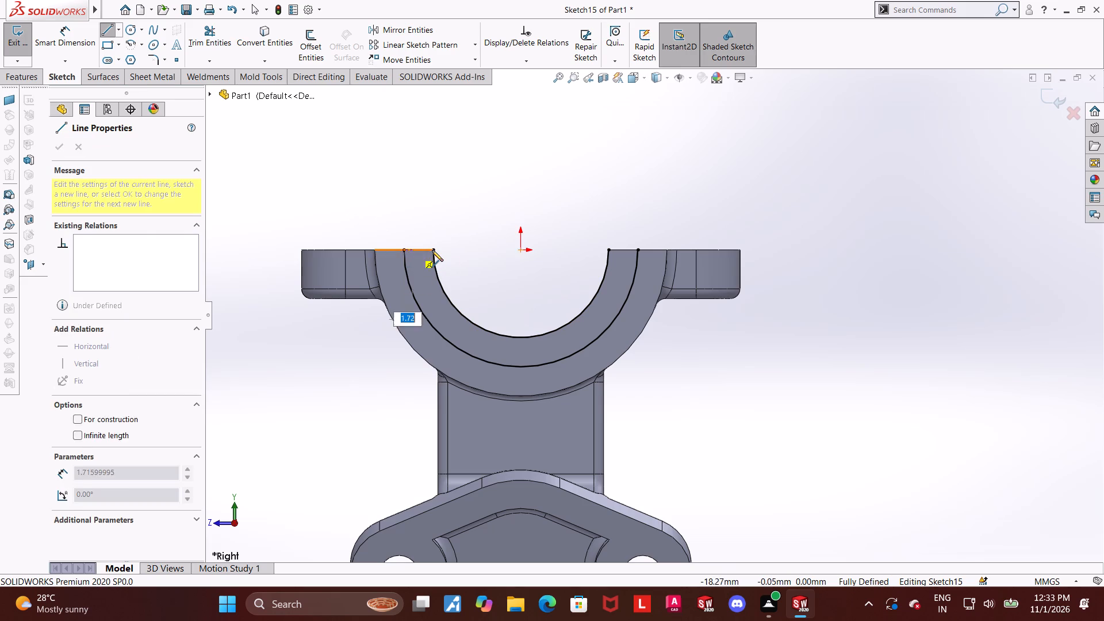
click(434, 250)
key(Escape)
key(Escape)
key(Escape)
click(114, 32)
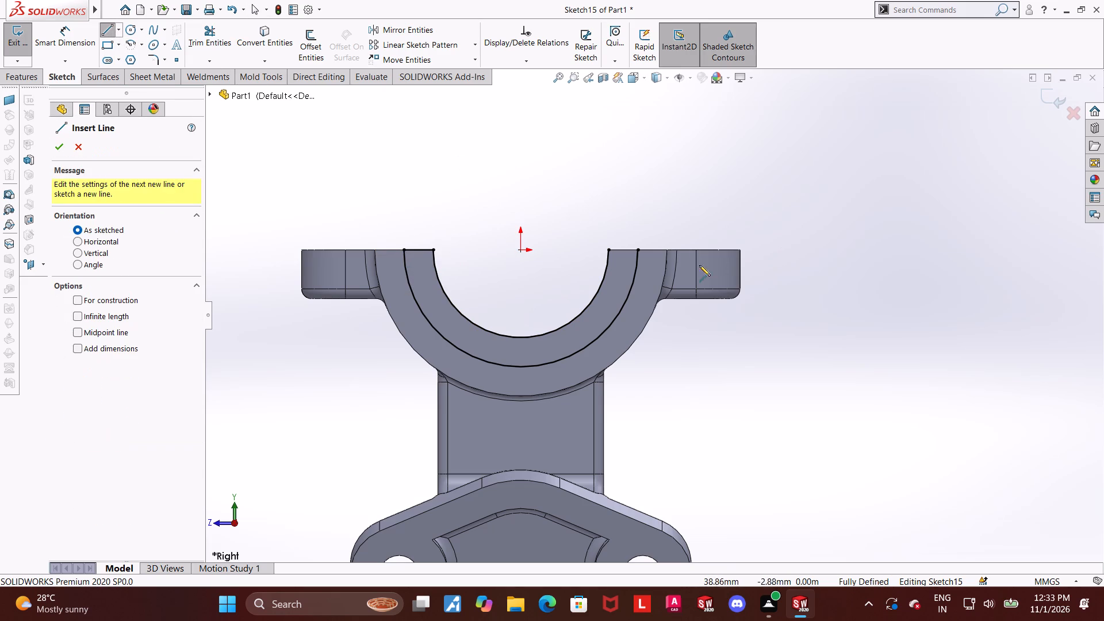
click(610, 248)
click(640, 250)
key(Escape)
key(Escape)
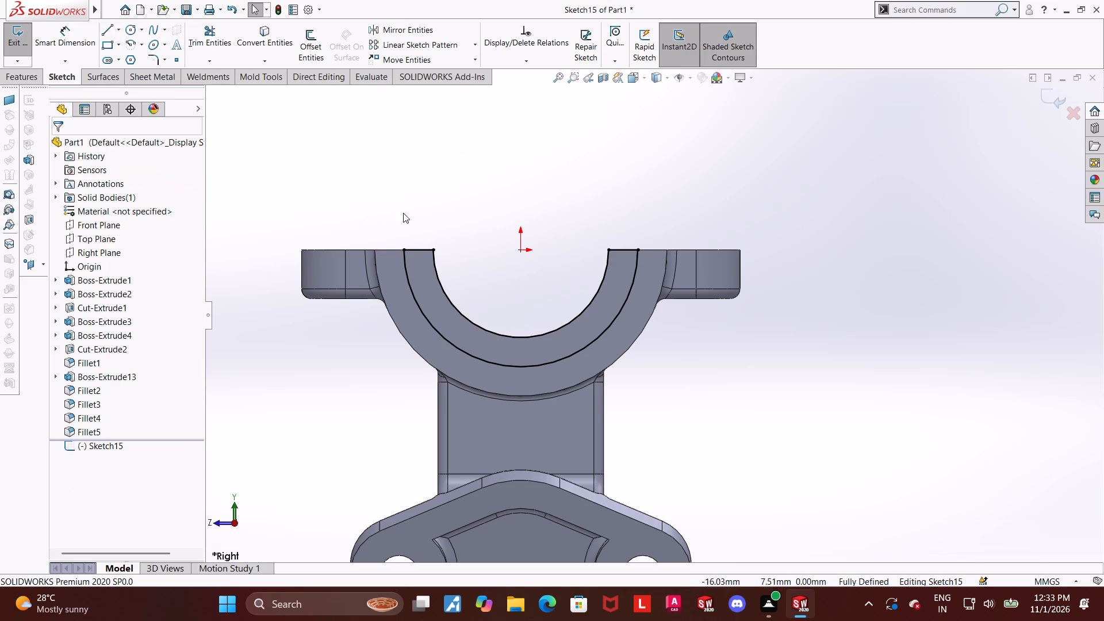
key(Escape)
Check the outer sketch arc's radius with a trial dimension and cancel it.
click(37, 34)
click(413, 299)
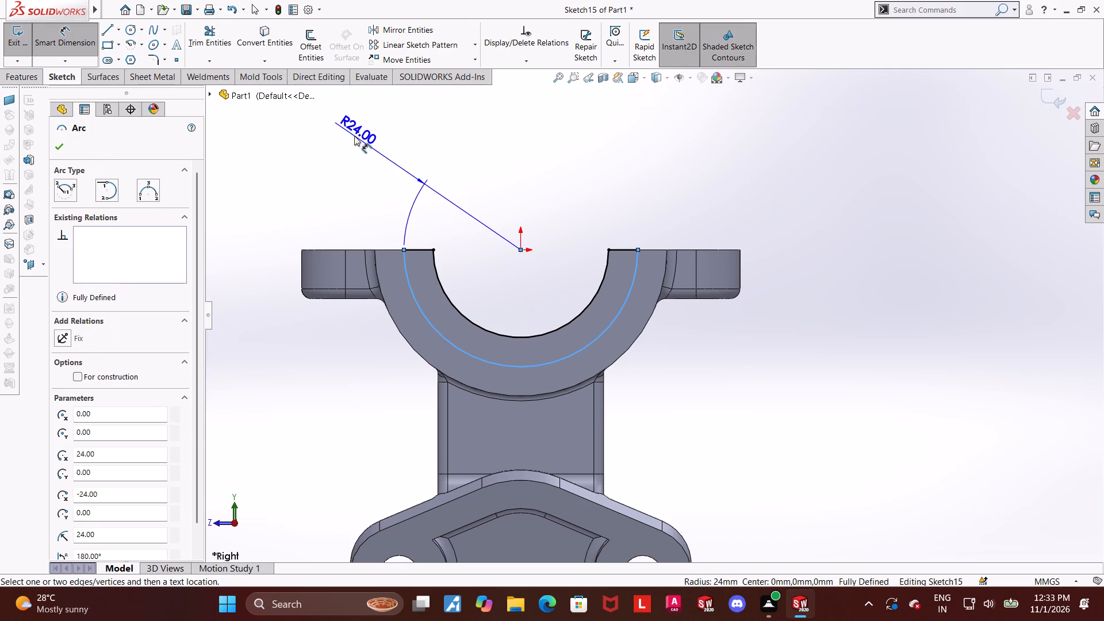
key(Escape)
key(Escape)
Examine the closed profile against the bracket from an angle and in the Left view, and exit the sketch.
scroll(428, 248, up, 2)
middle_drag(424, 267, 426, 269)
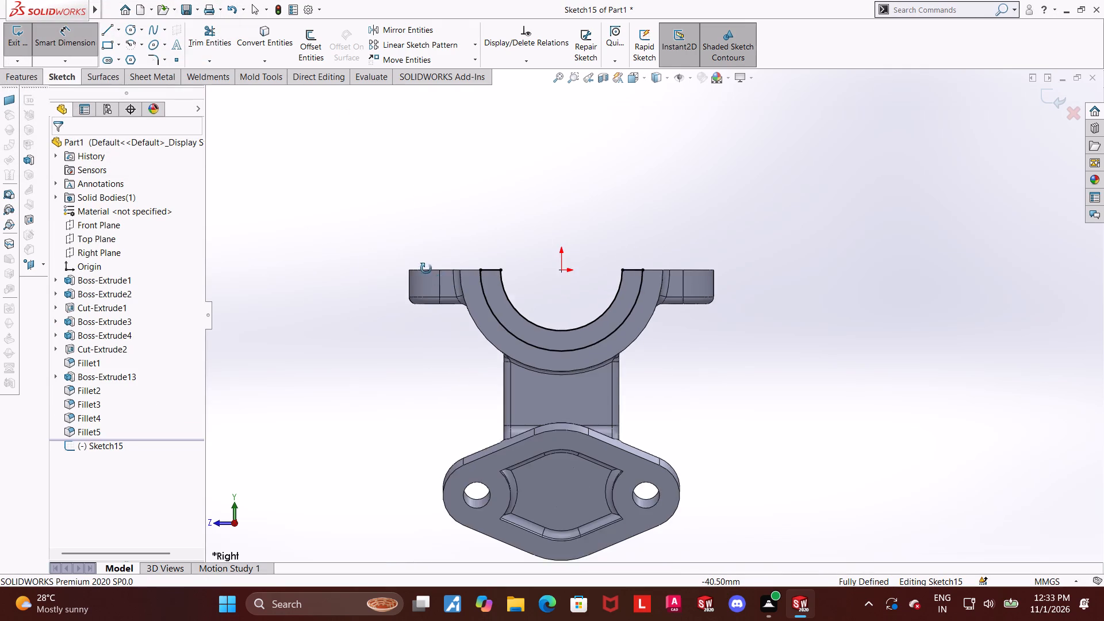
middle_drag(426, 269, 645, 309)
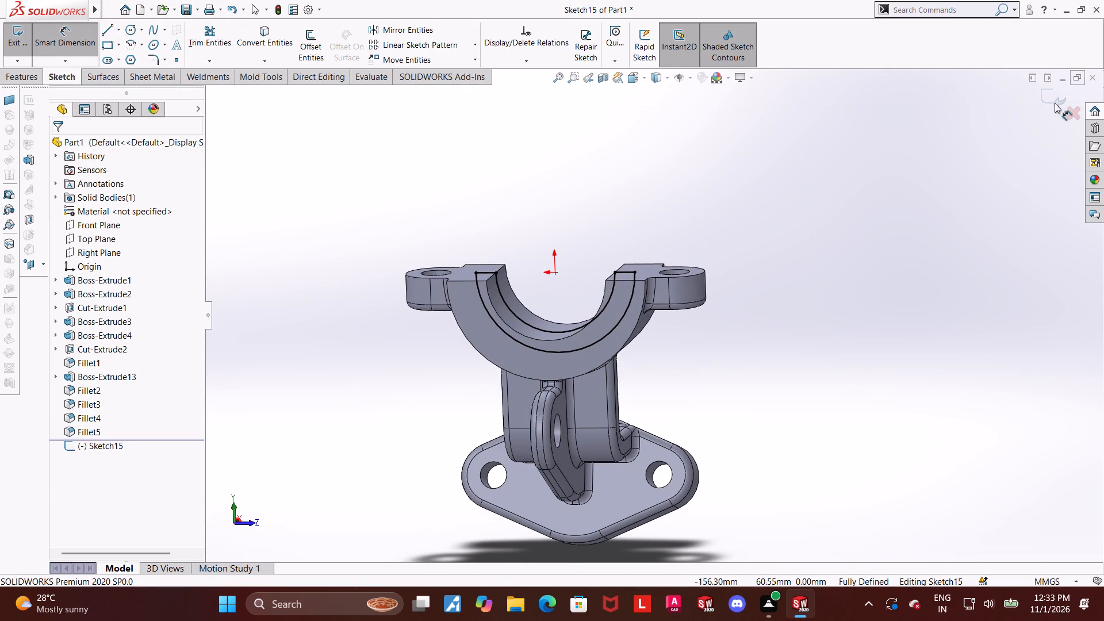
scroll(664, 250, down, 3)
key(Escape)
scroll(620, 270, up, 3)
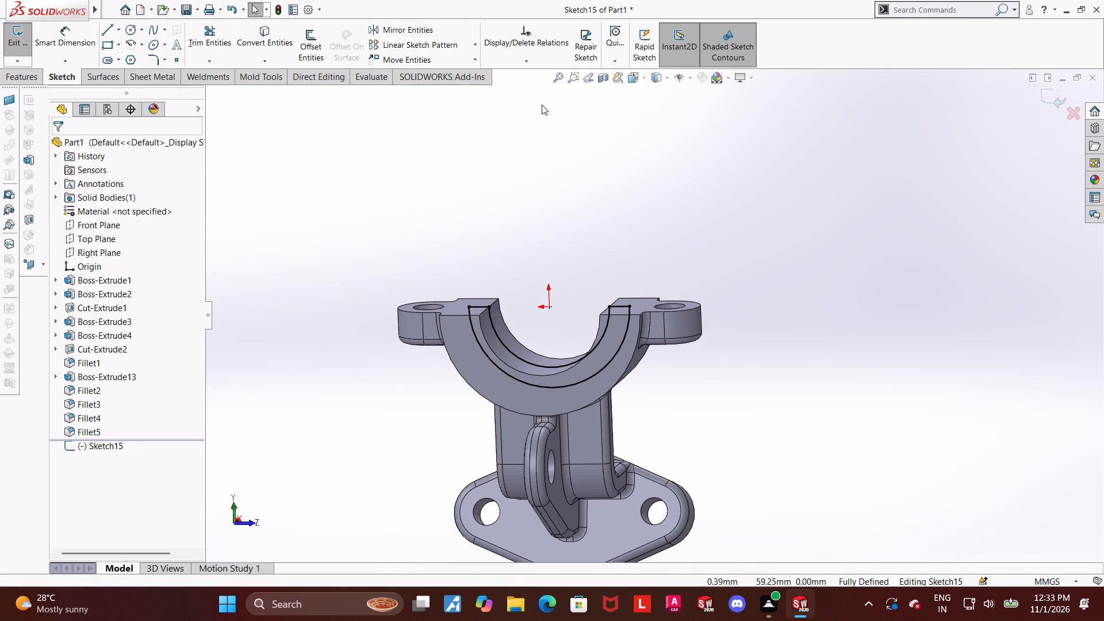
click(631, 80)
click(539, 403)
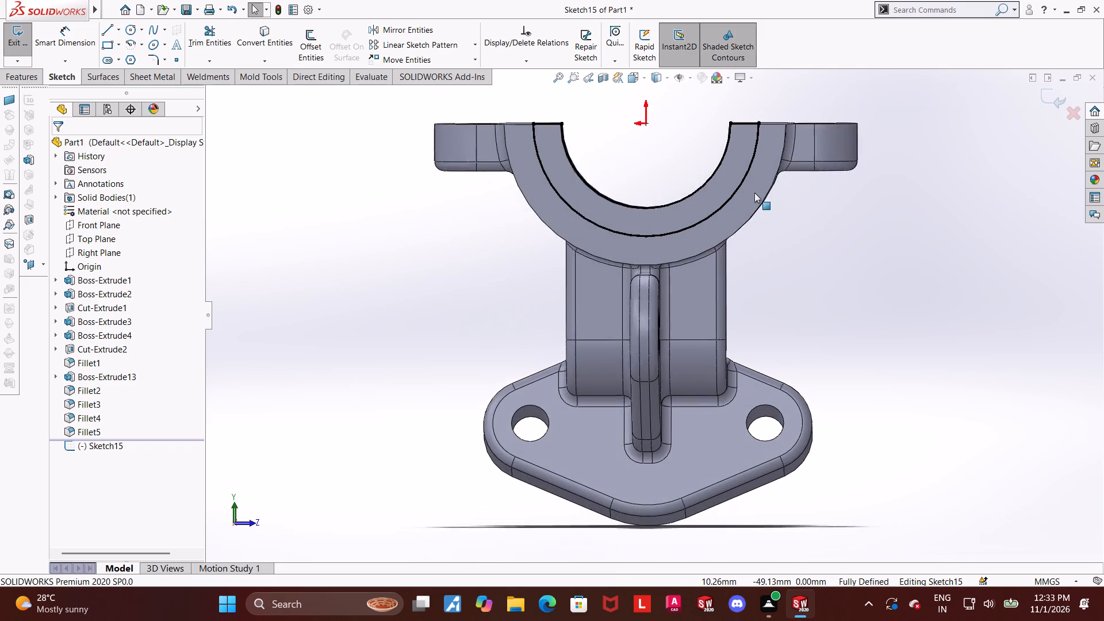
scroll(760, 186, down, 2)
scroll(742, 186, up, 5)
scroll(733, 195, down, 3)
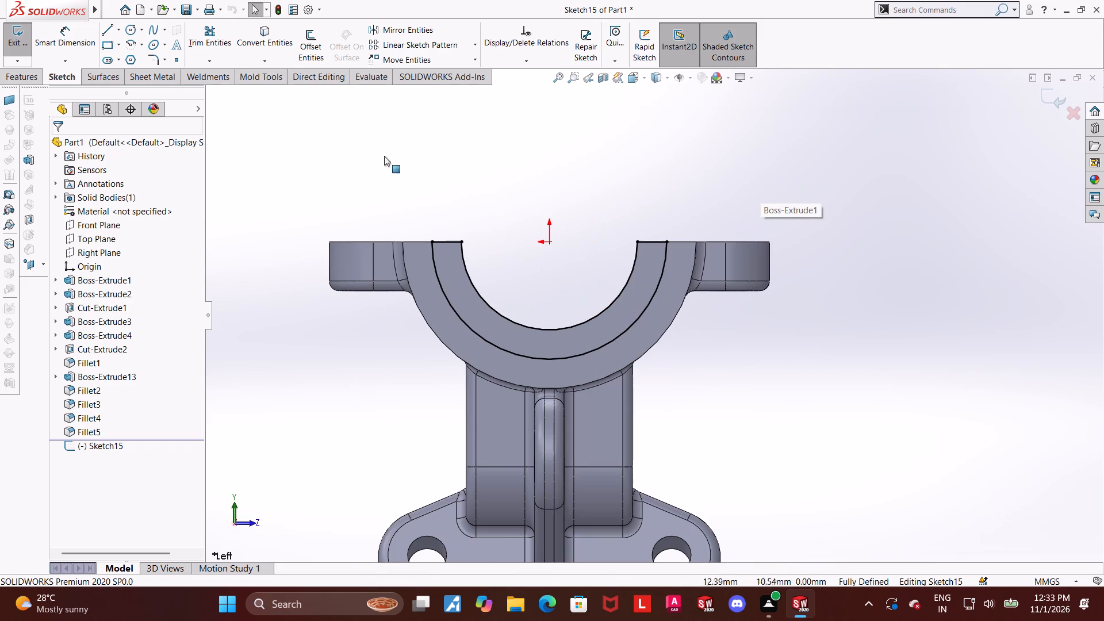
key(Escape)
click(29, 41)
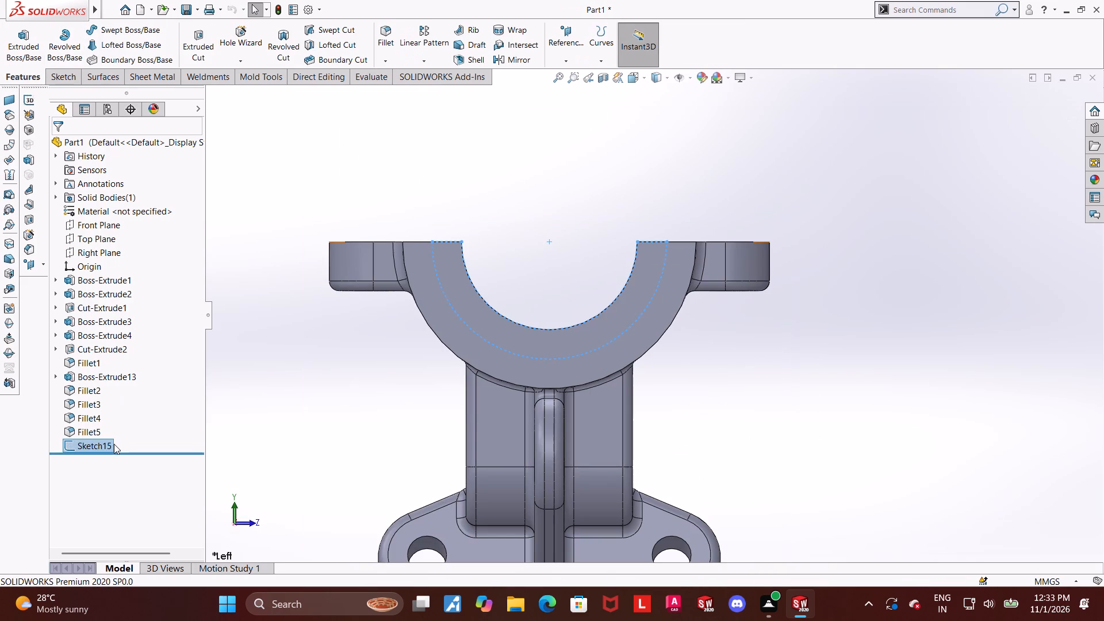
Reopen Sketch15, check the spans between the outer arc's ends and between the inner arc's ends without adding dimensions, and exit.
click(107, 443)
click(118, 405)
click(63, 47)
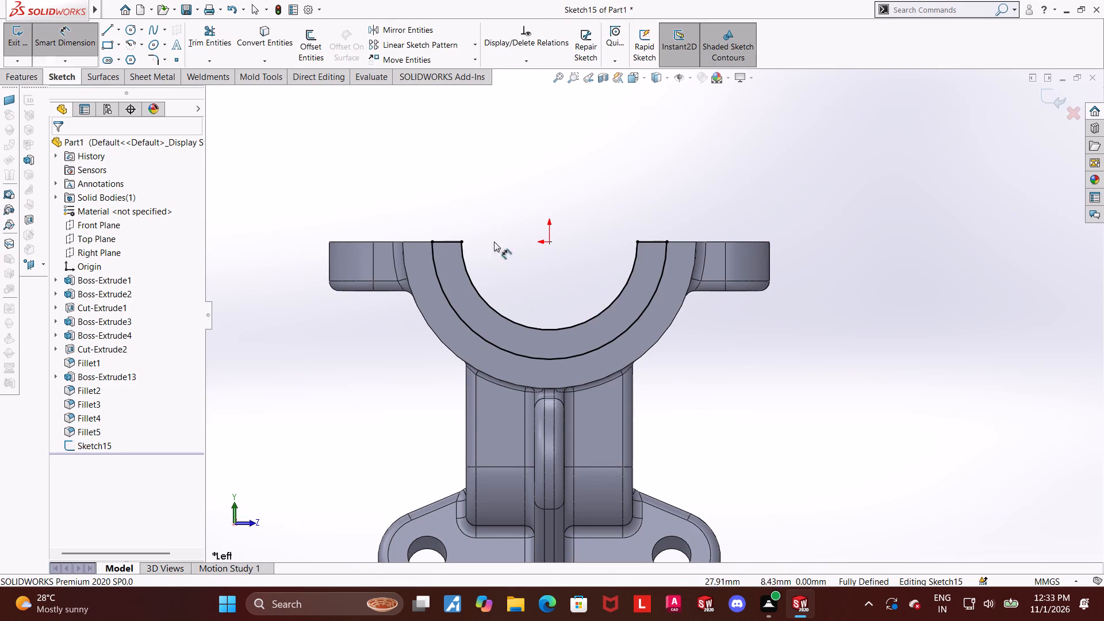
click(432, 243)
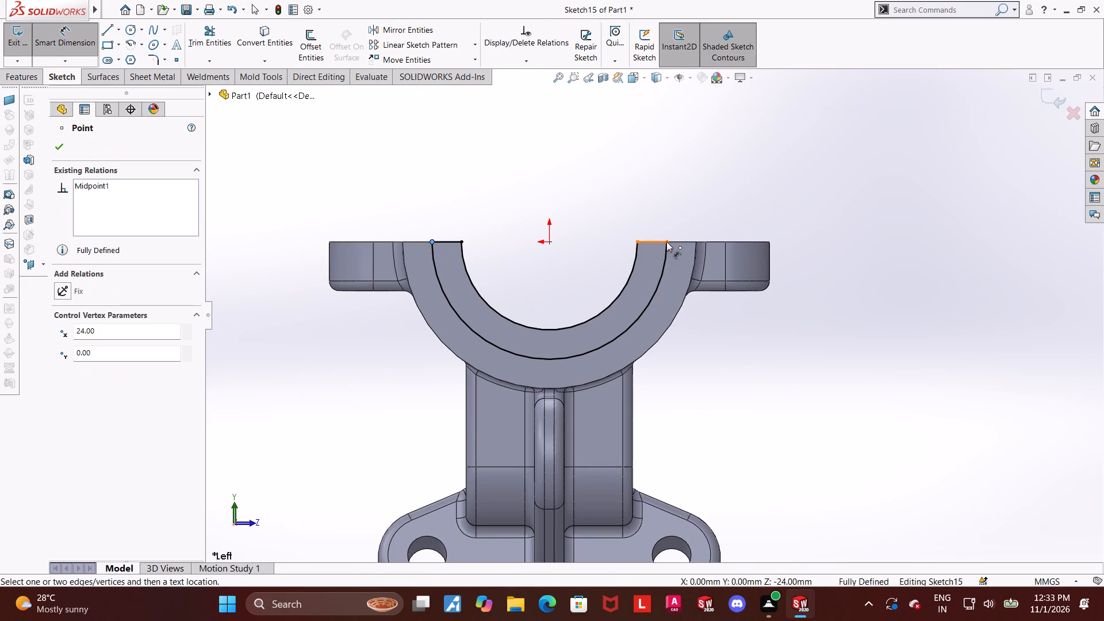
click(666, 241)
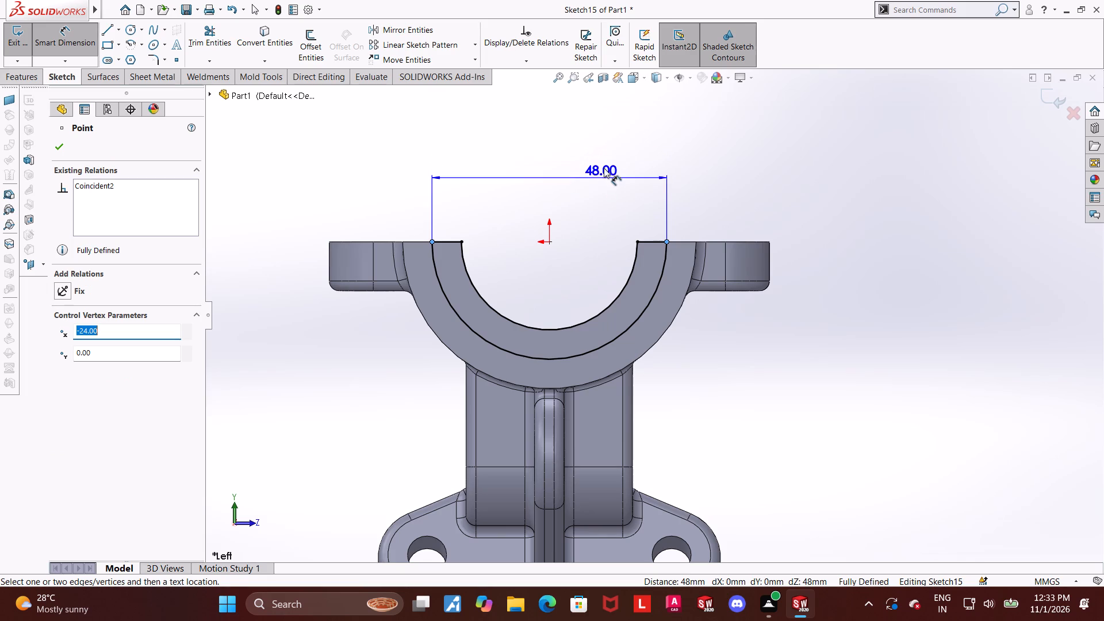
key(Escape)
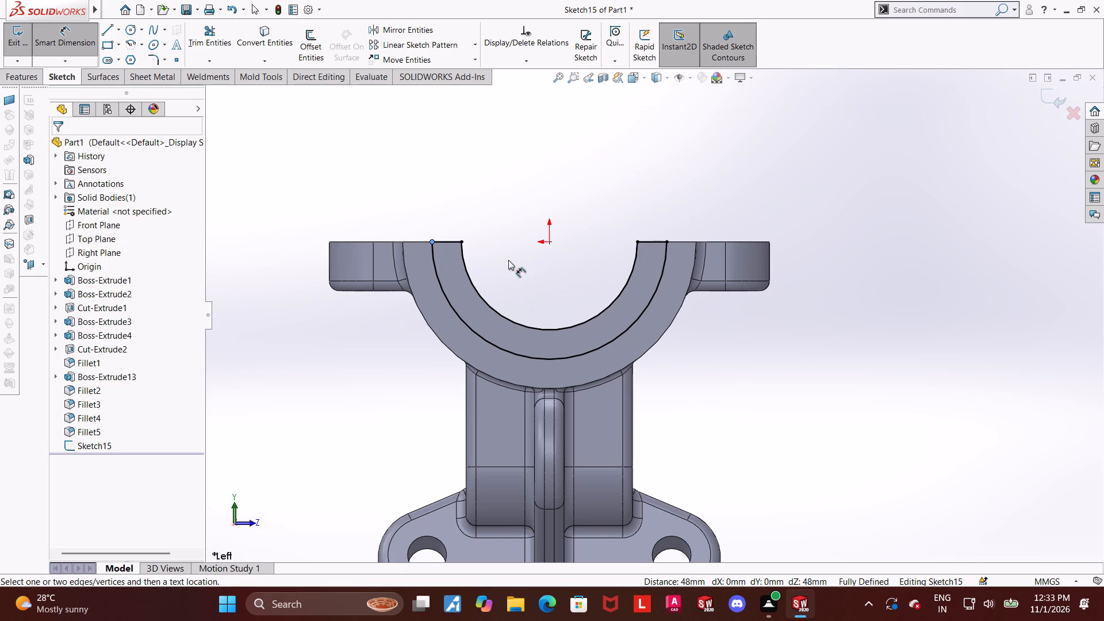
click(463, 241)
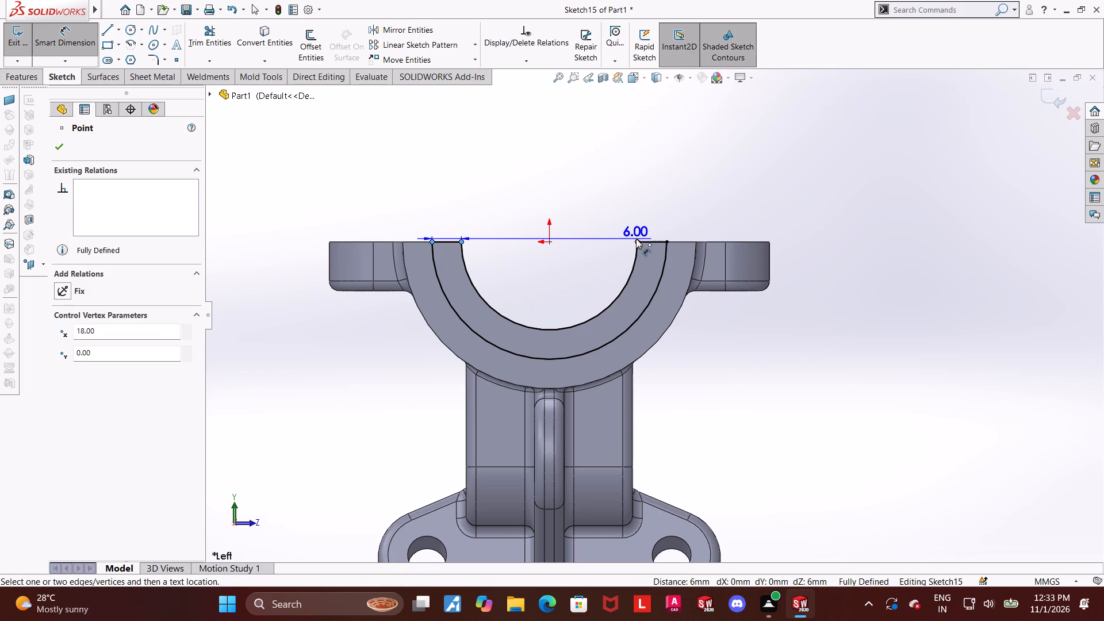
click(636, 239)
key(Escape)
key(Escape)
click(463, 243)
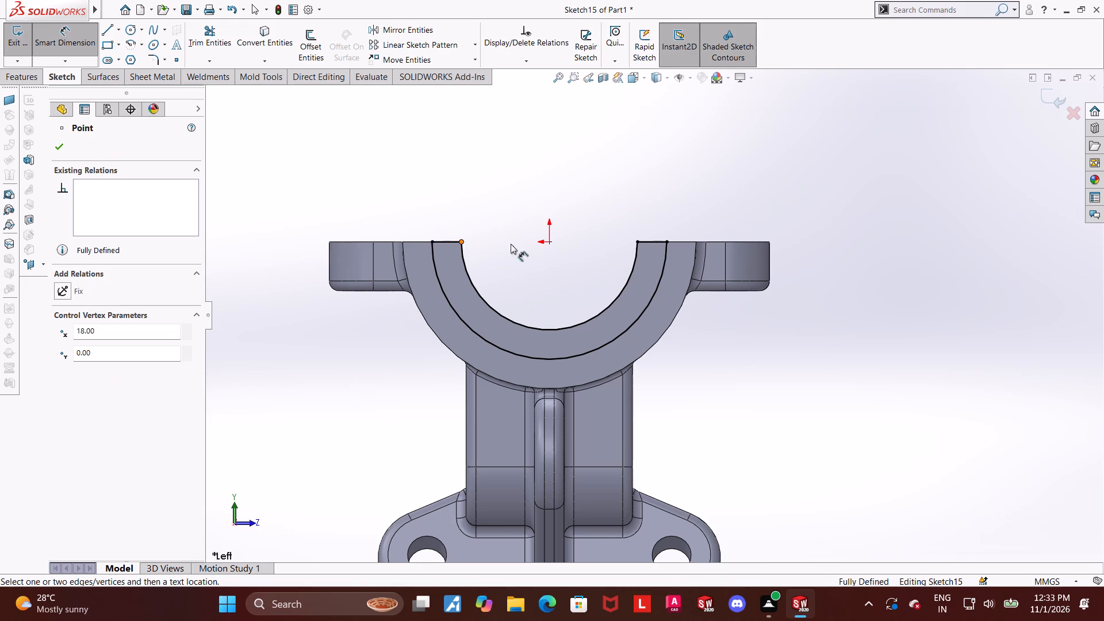
click(638, 242)
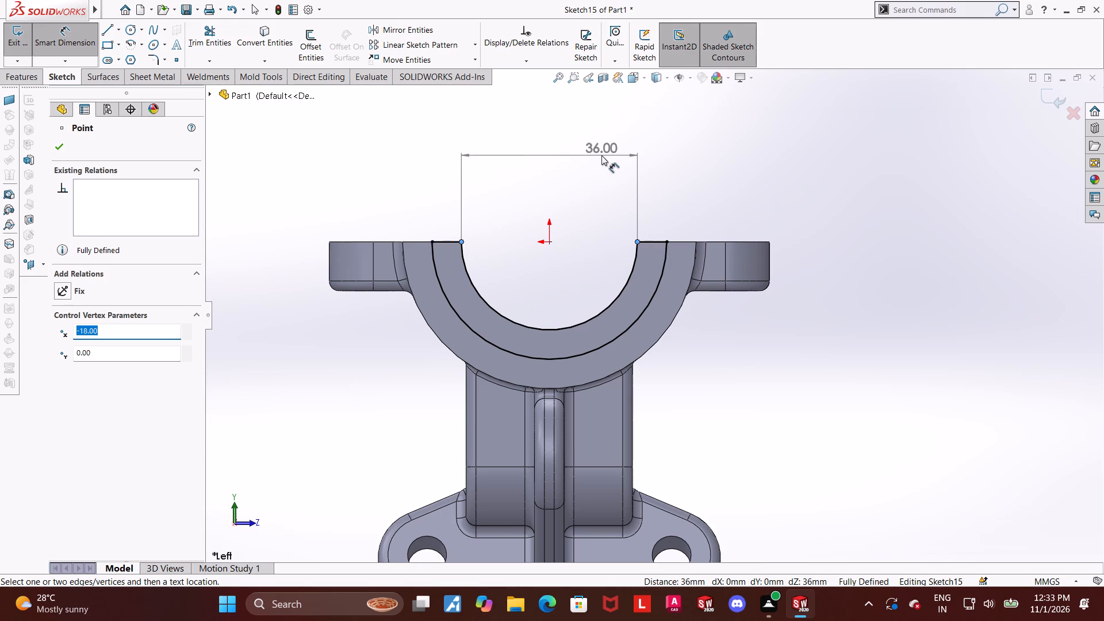
key(Escape)
key(Escape)
middle_drag(734, 203, 706, 226)
scroll(766, 218, up, 3)
click(1056, 102)
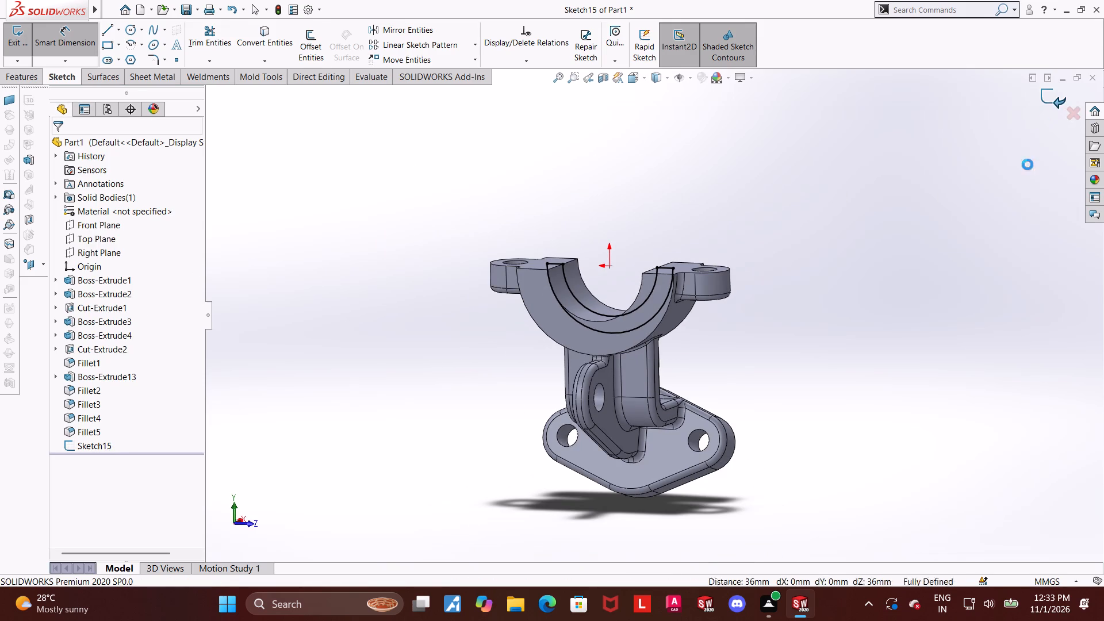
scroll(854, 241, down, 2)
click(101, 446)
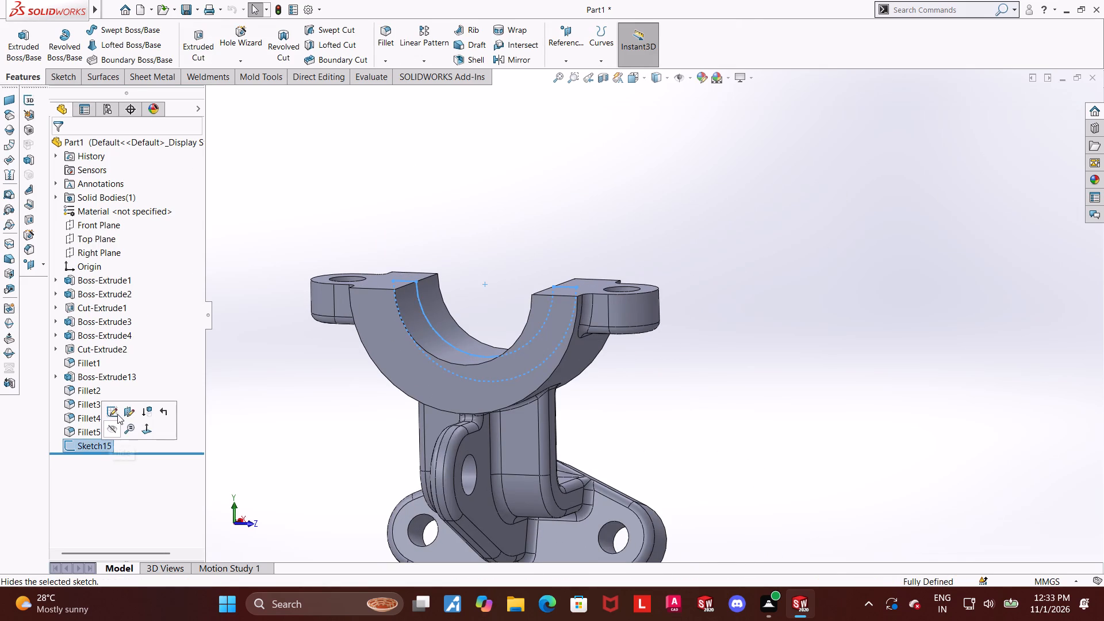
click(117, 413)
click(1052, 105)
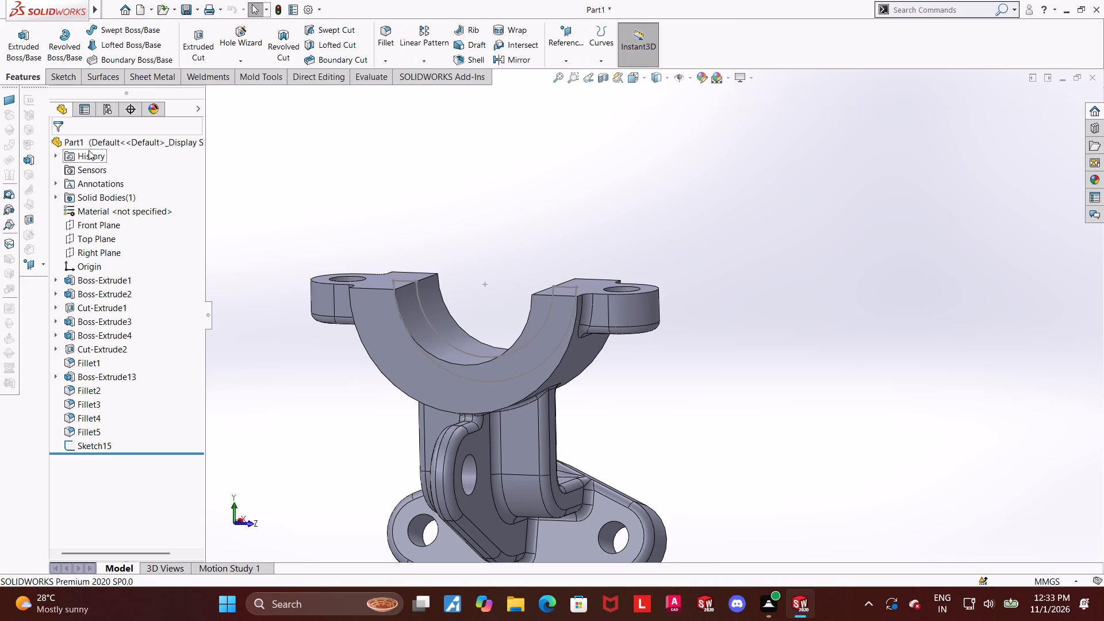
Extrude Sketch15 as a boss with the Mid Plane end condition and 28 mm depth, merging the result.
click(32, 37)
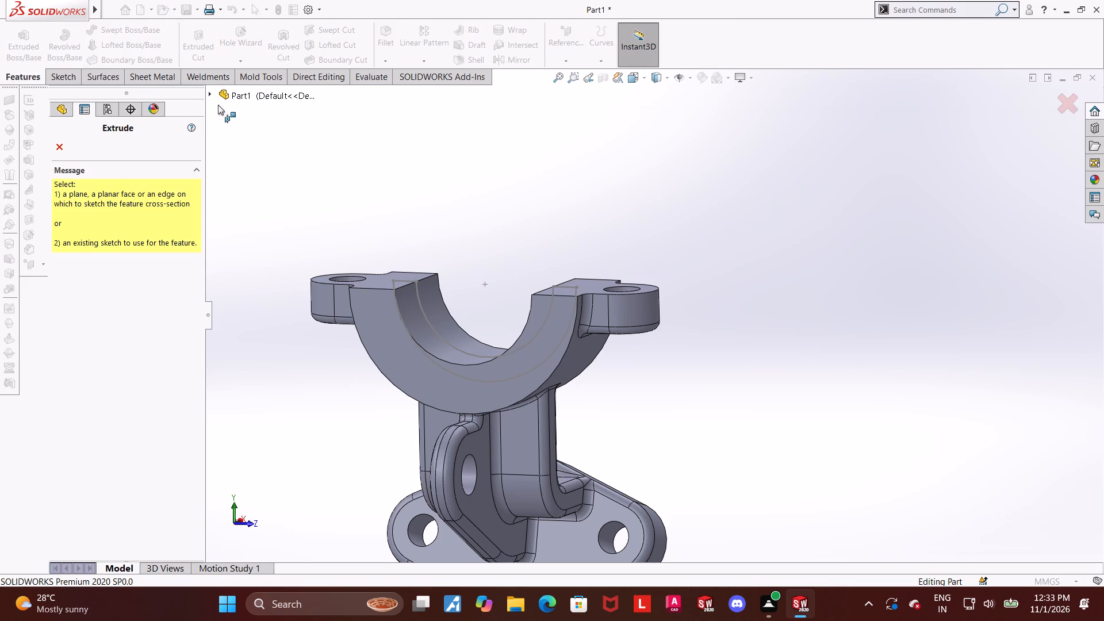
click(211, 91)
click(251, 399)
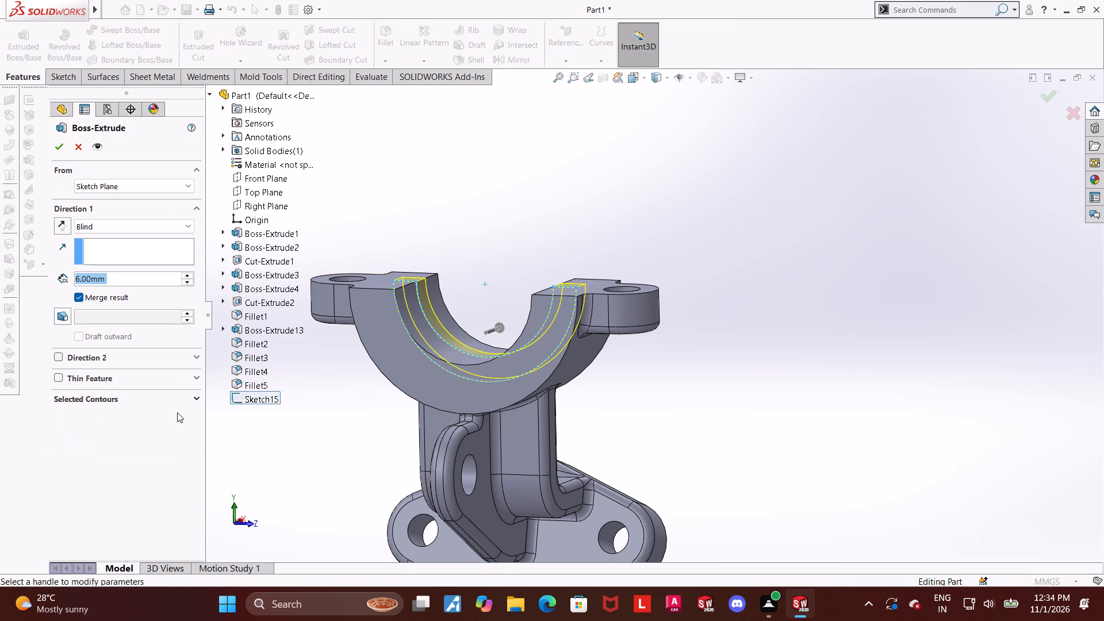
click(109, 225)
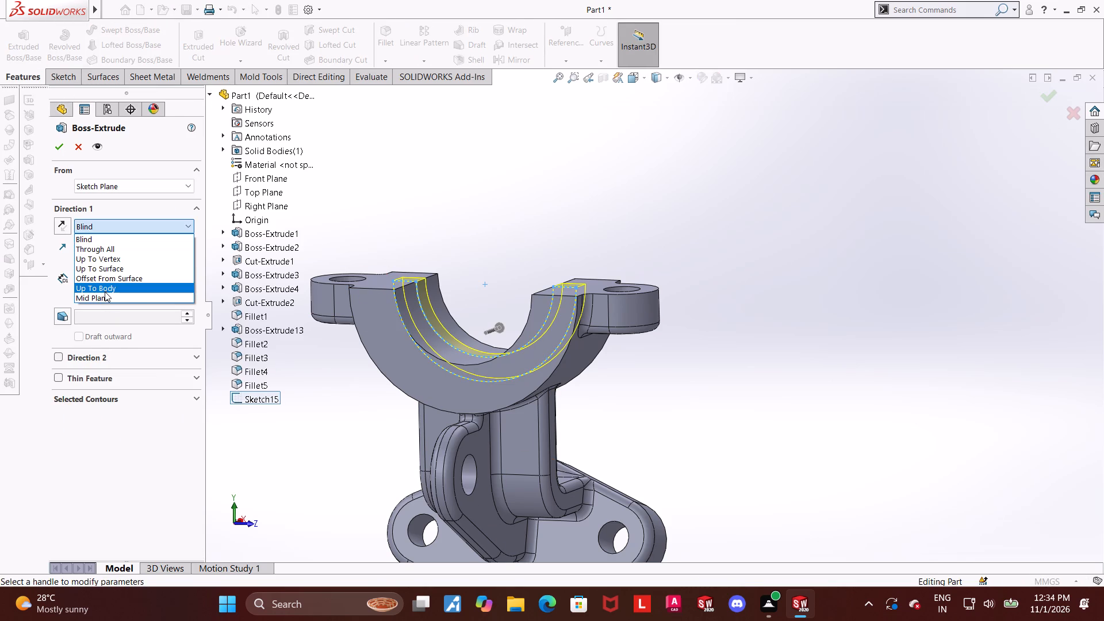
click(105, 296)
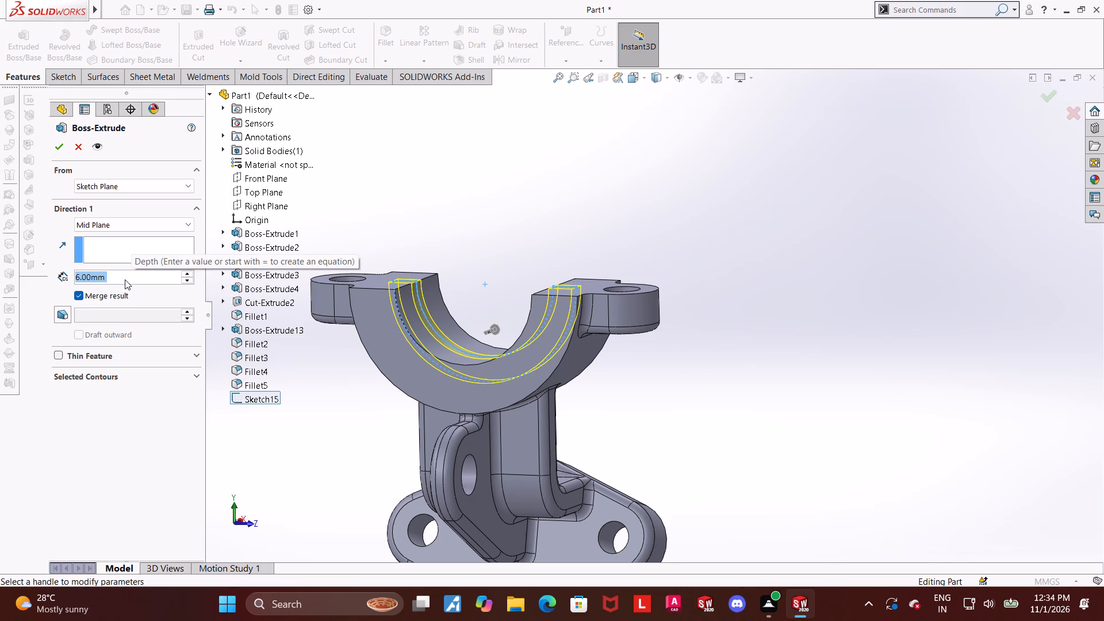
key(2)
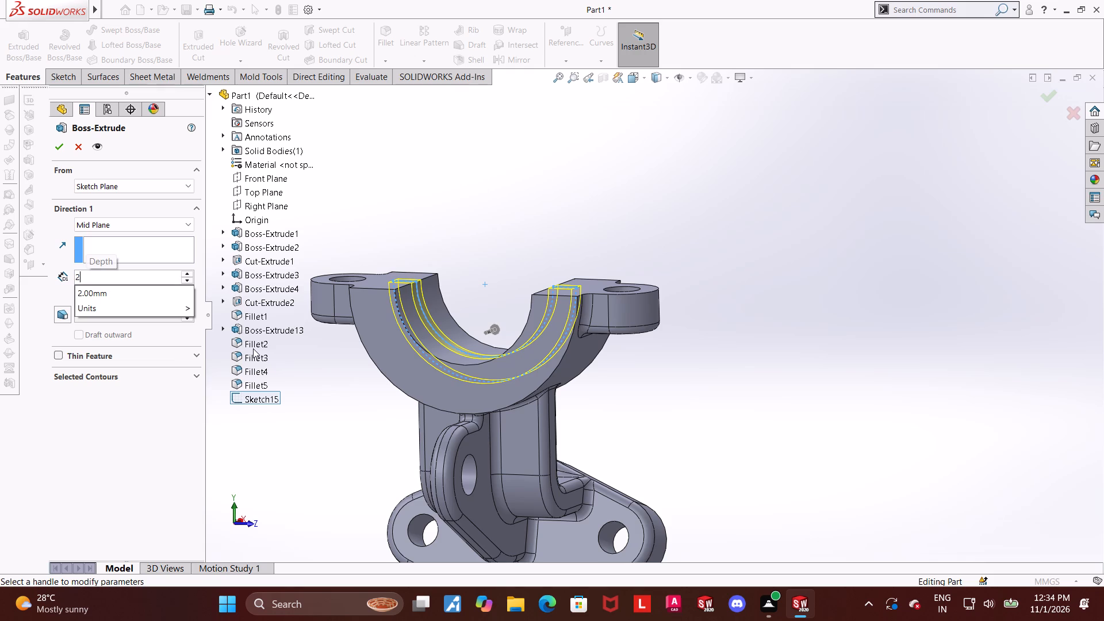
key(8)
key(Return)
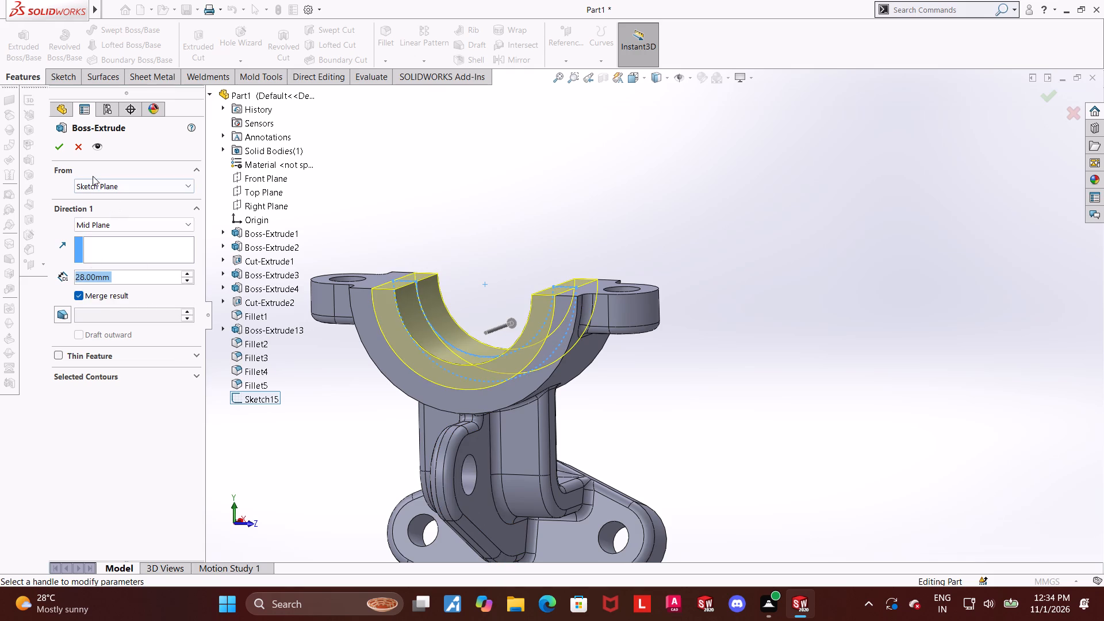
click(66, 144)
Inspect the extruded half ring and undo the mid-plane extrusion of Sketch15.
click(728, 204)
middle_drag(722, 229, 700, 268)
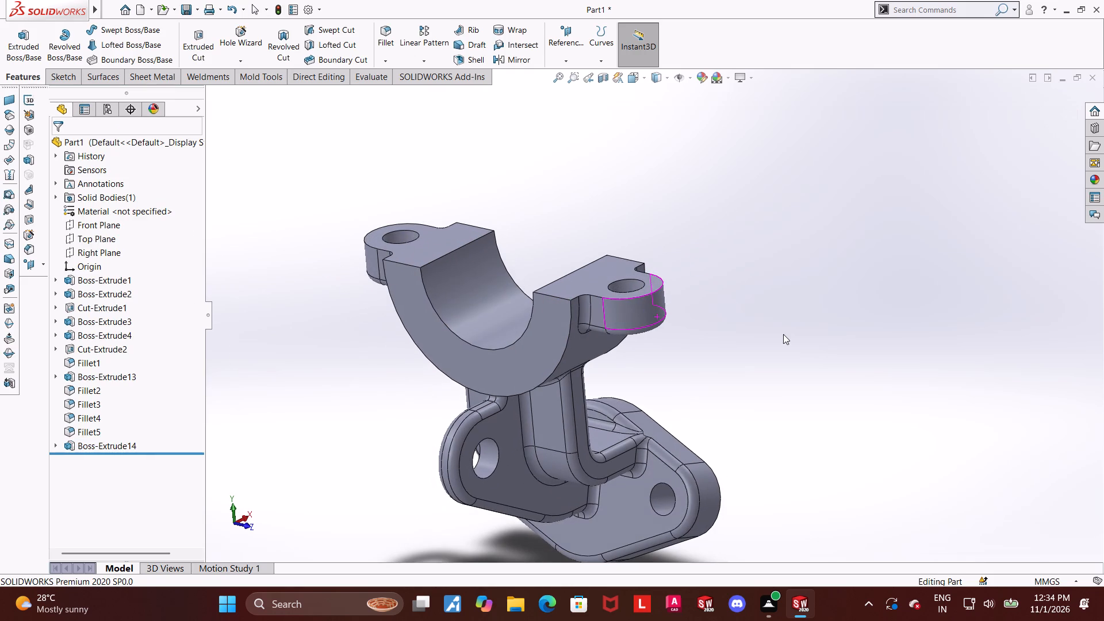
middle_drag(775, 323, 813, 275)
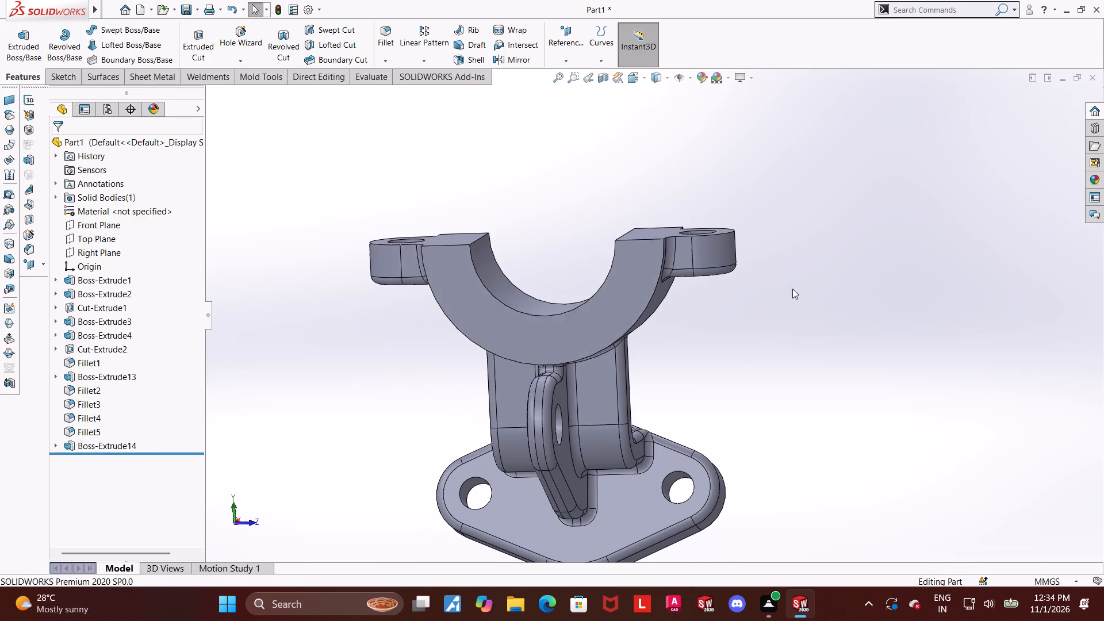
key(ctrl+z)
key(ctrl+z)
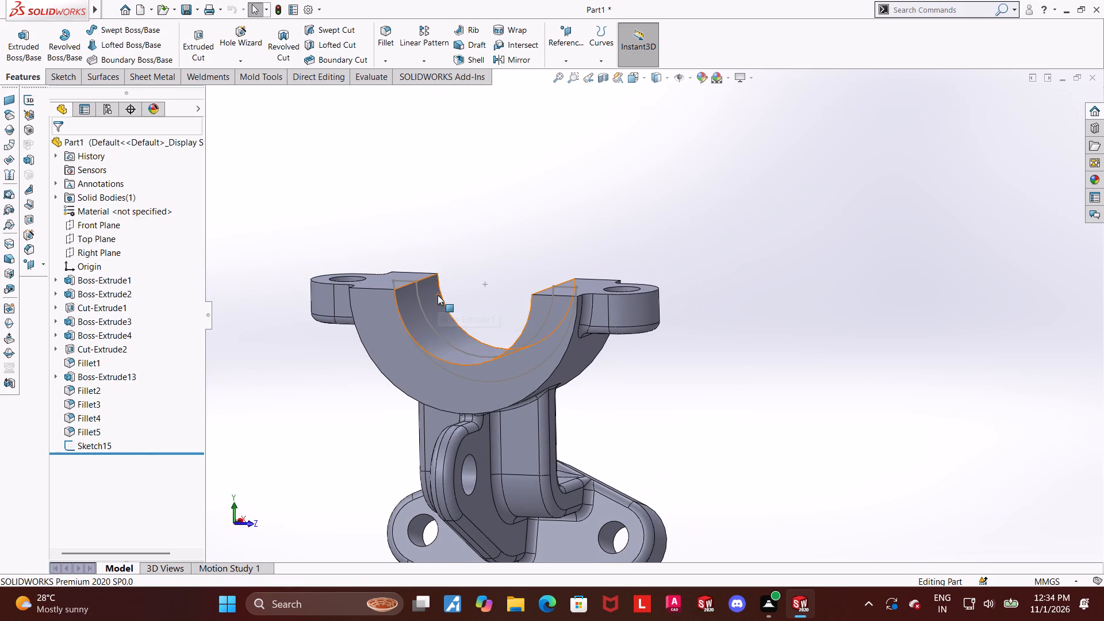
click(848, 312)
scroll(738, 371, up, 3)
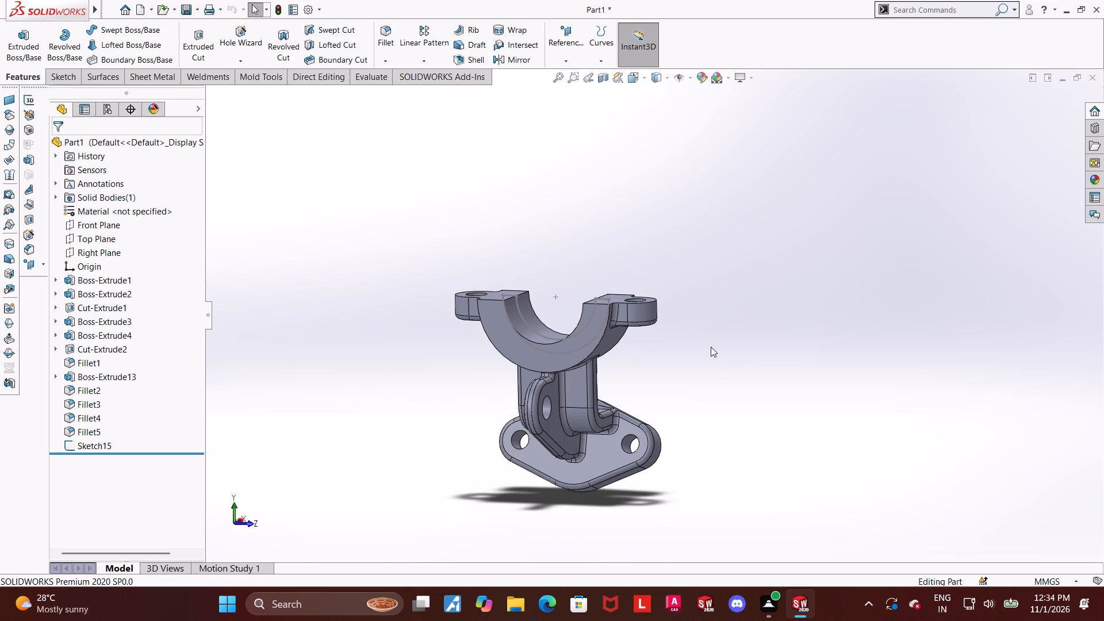
Reopen Sketch15 and draw an origin-centred arc of about 30 mm radius along the half-ring's outer edge, spanning both top ends.
middle_drag(711, 344, 733, 342)
click(558, 358)
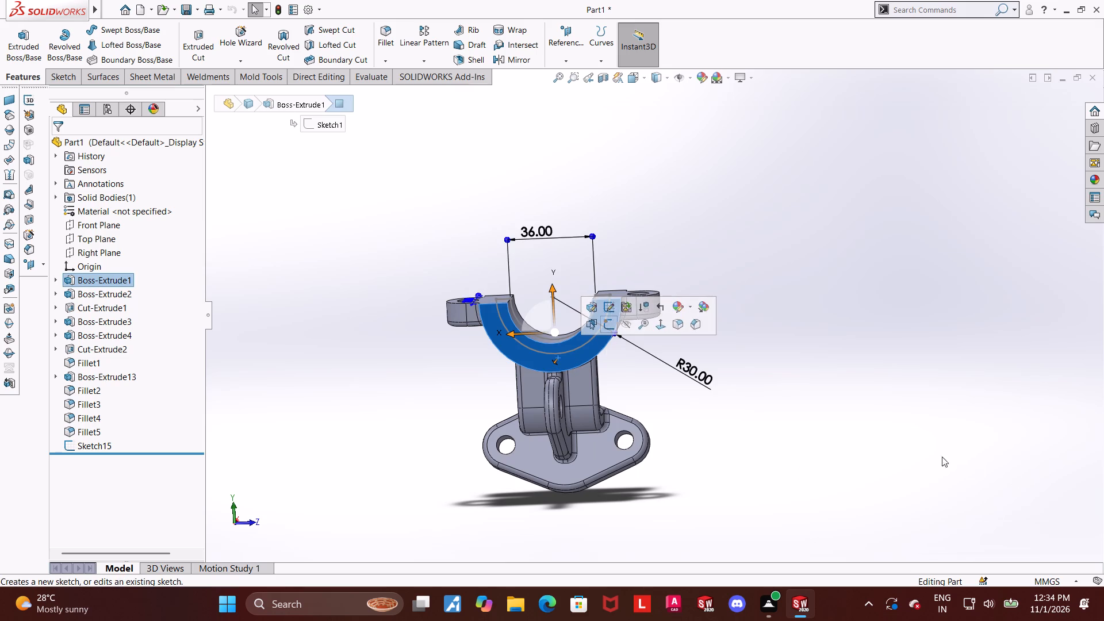
click(923, 447)
click(90, 446)
click(94, 417)
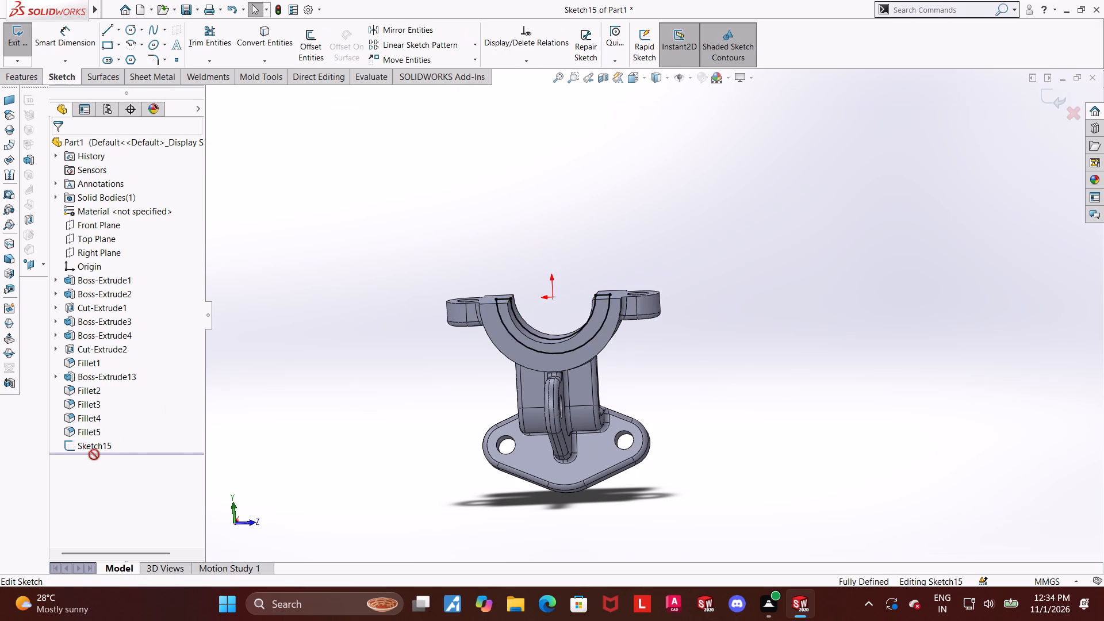
click(95, 445)
click(120, 426)
scroll(888, 348, up, 4)
scroll(779, 214, down, 3)
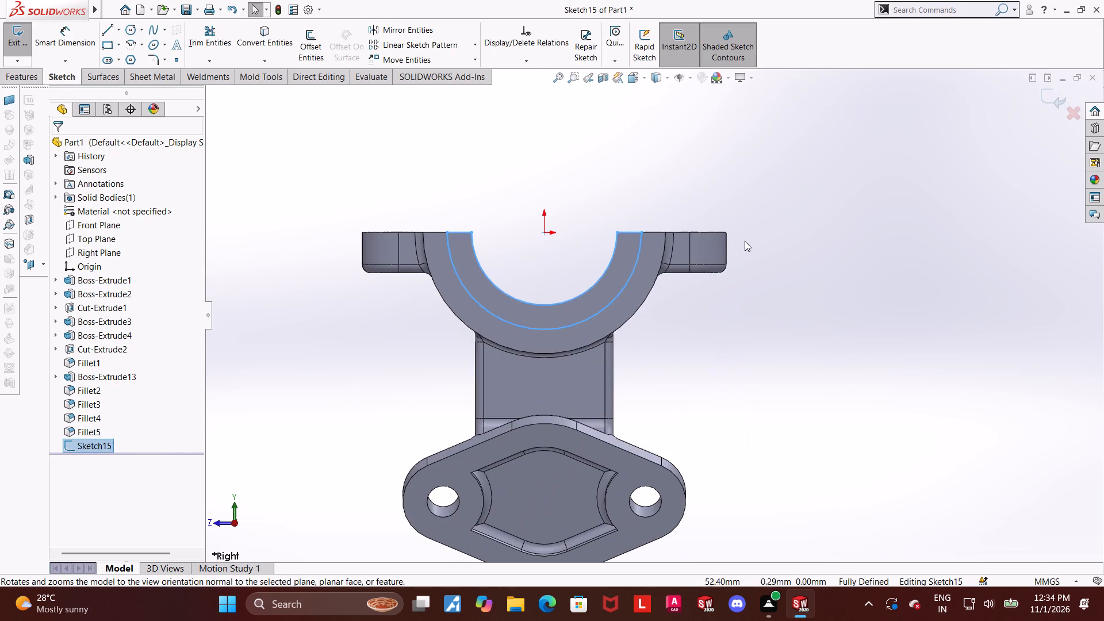
key(Escape)
scroll(438, 327, down, 2)
click(130, 41)
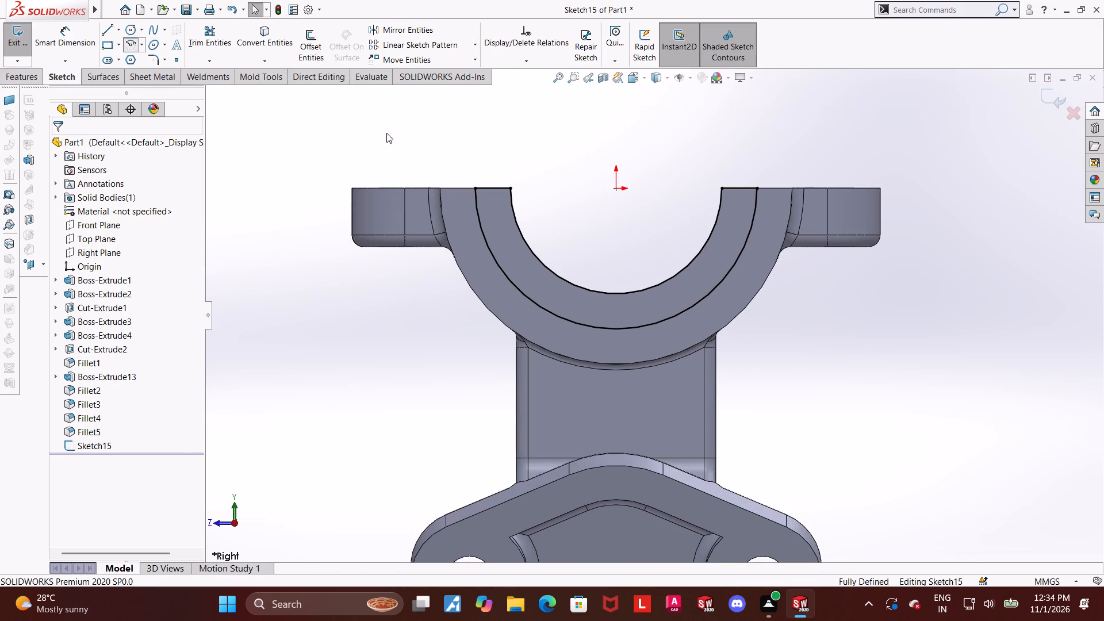
click(616, 191)
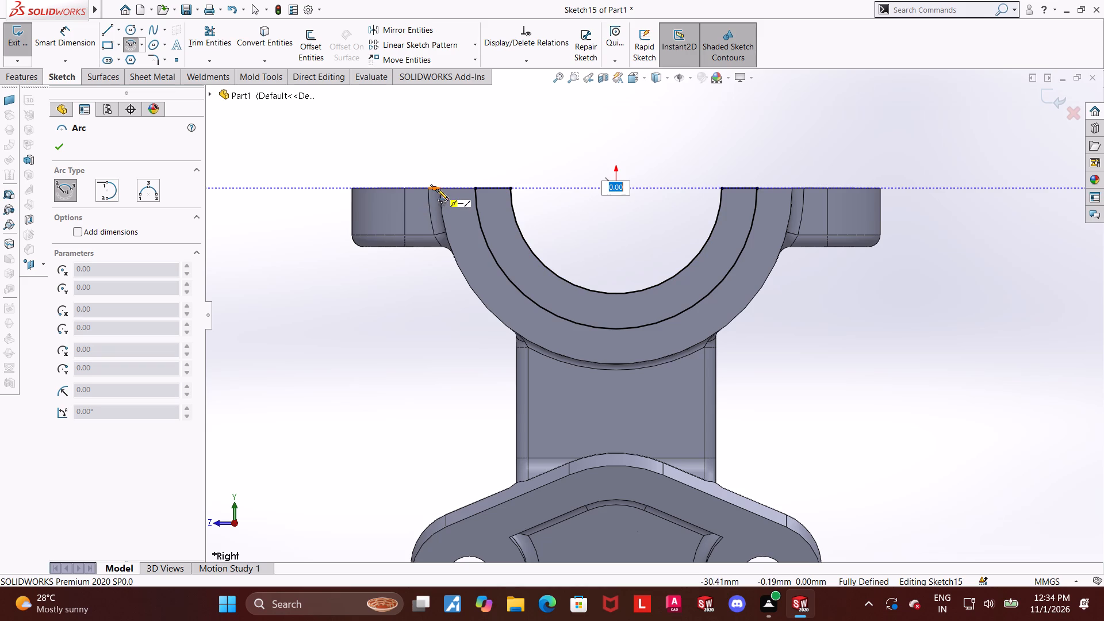
click(442, 187)
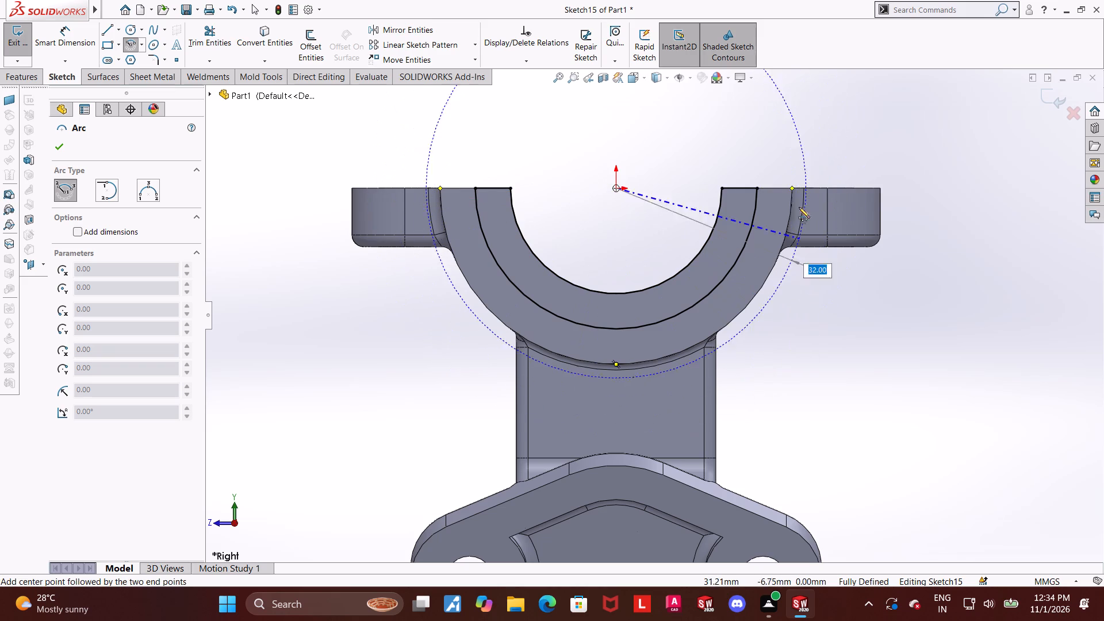
click(792, 188)
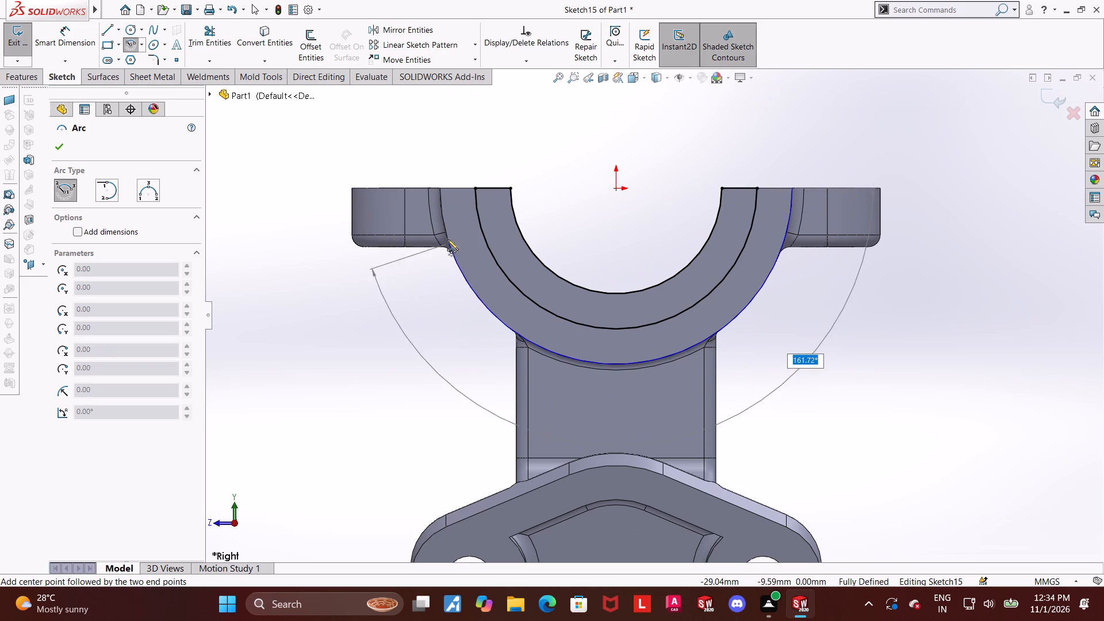
click(440, 189)
key(Escape)
key(Escape)
key(Escape)
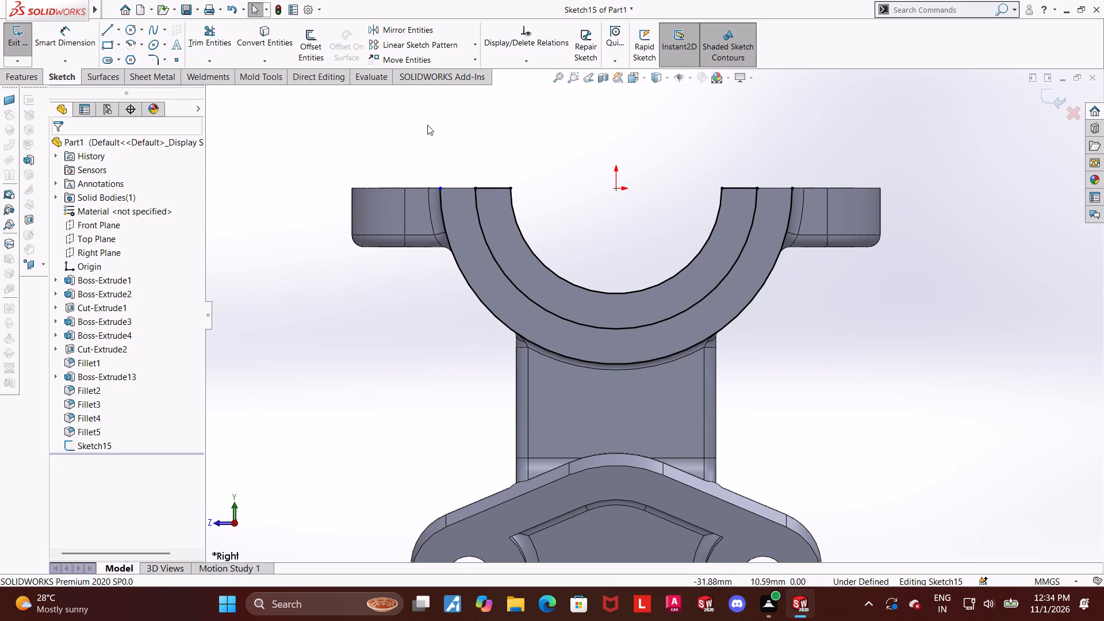
Join the middle and outer arcs with a short horizontal line at each end, and exit the sketch.
click(104, 25)
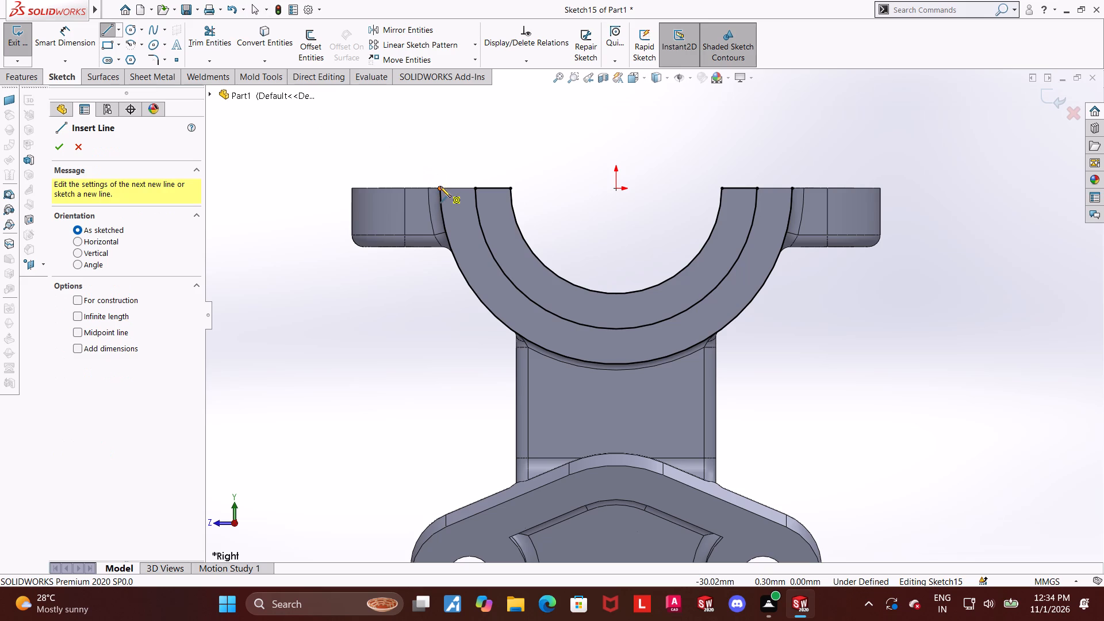
click(440, 186)
click(476, 187)
key(Escape)
key(Escape)
key(Escape)
click(116, 25)
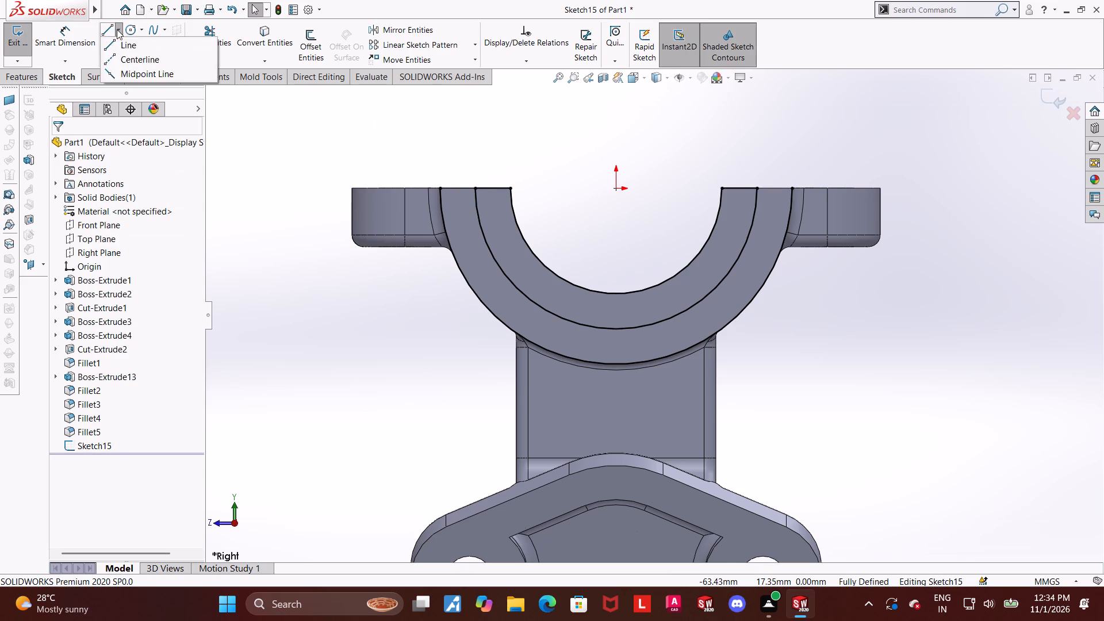
key(Escape)
click(111, 32)
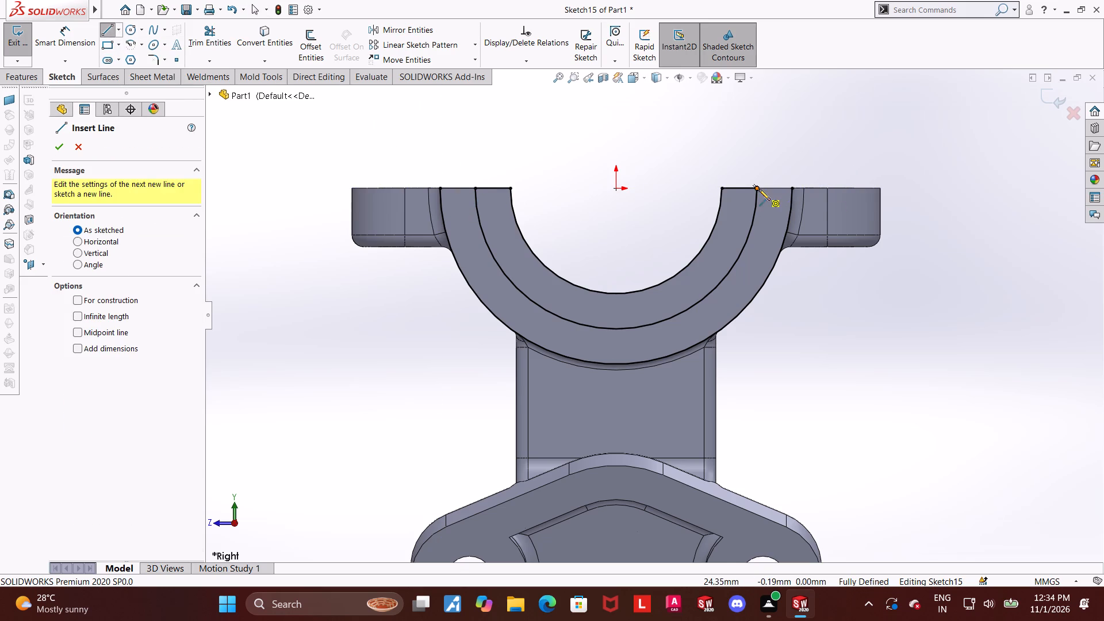
click(759, 189)
click(790, 187)
key(Escape)
key(Escape)
scroll(849, 254, up, 2)
key(Escape)
middle_drag(838, 269, 853, 281)
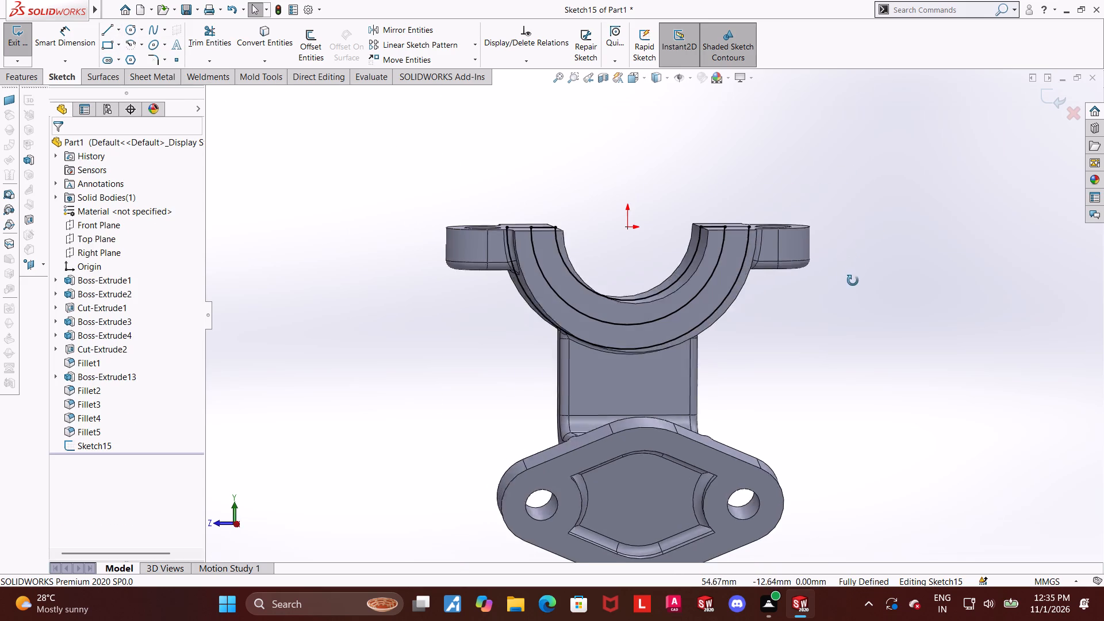
middle_drag(853, 281, 873, 308)
key(Escape)
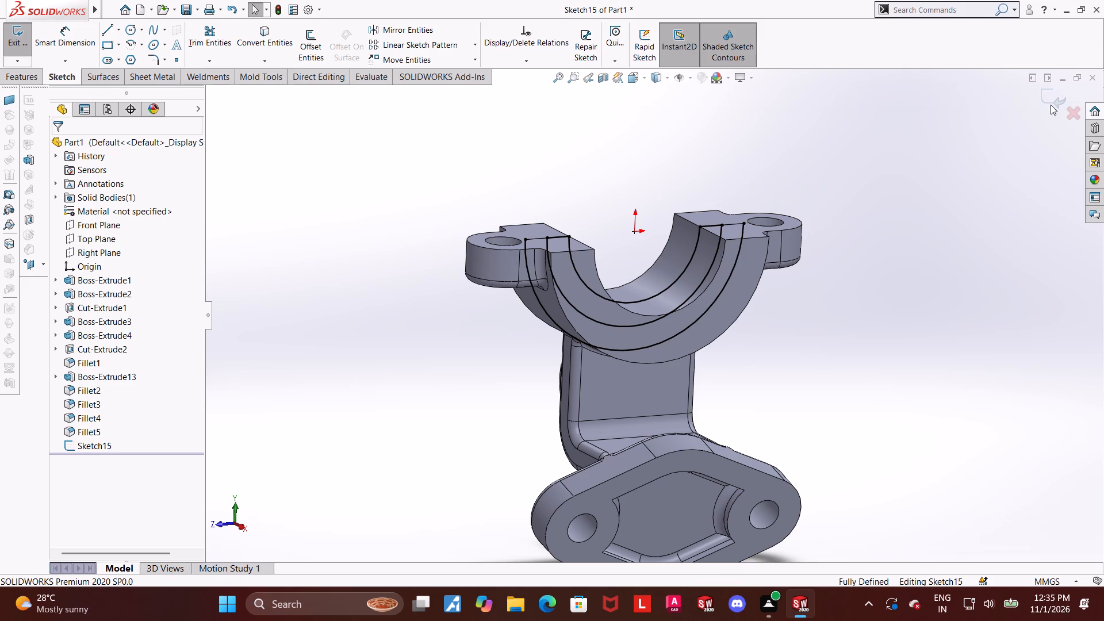
click(1051, 99)
Move Sketch15 from the Right Plane to the half ring's flat end face on the side of the rib with the hole.
click(97, 441)
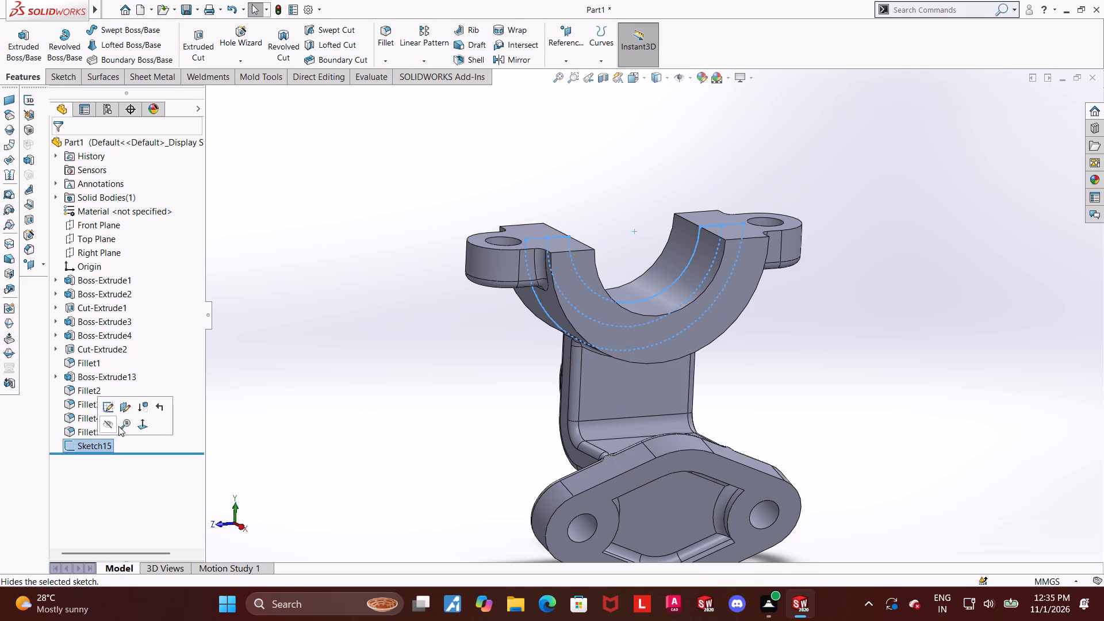
click(122, 407)
right_click(120, 189)
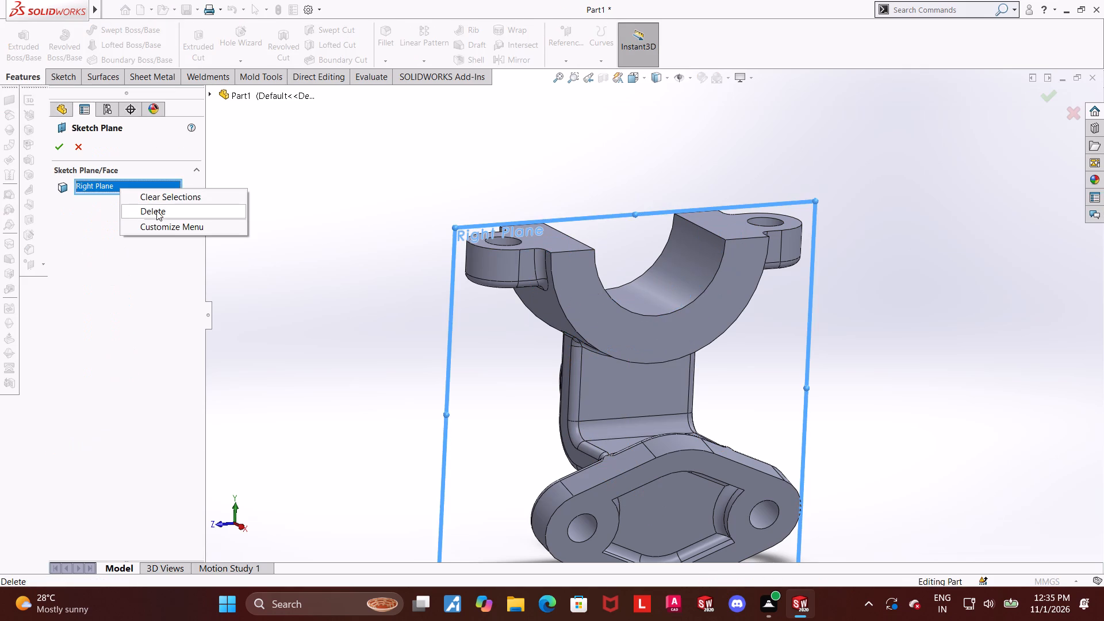
click(156, 210)
middle_drag(633, 353, 803, 324)
click(623, 343)
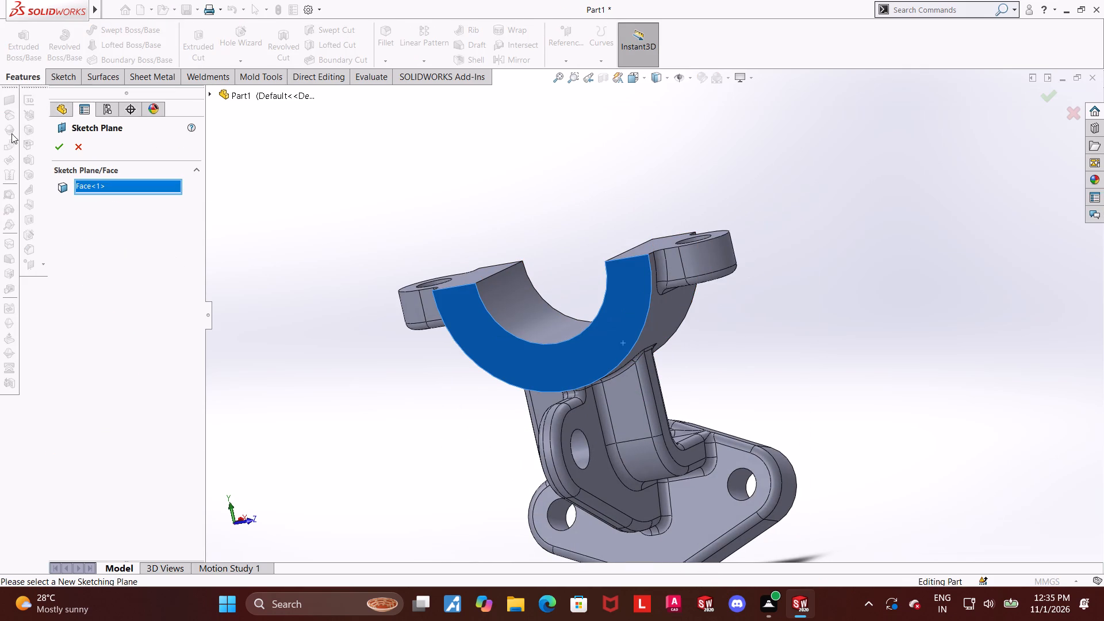
click(61, 144)
click(861, 325)
middle_drag(857, 331, 864, 365)
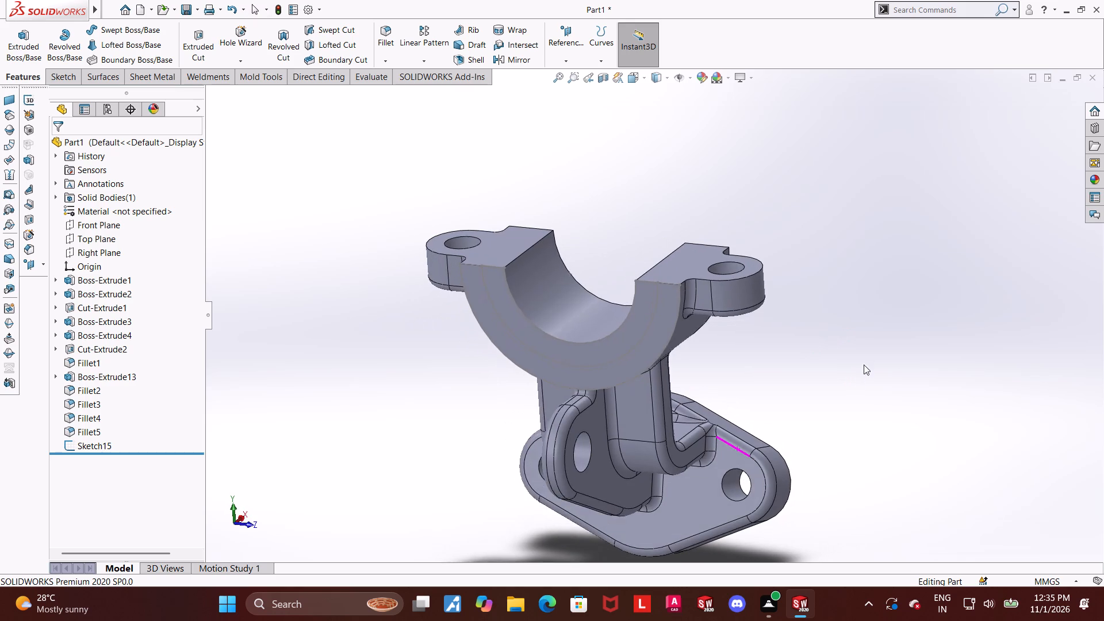
middle_drag(864, 365, 862, 368)
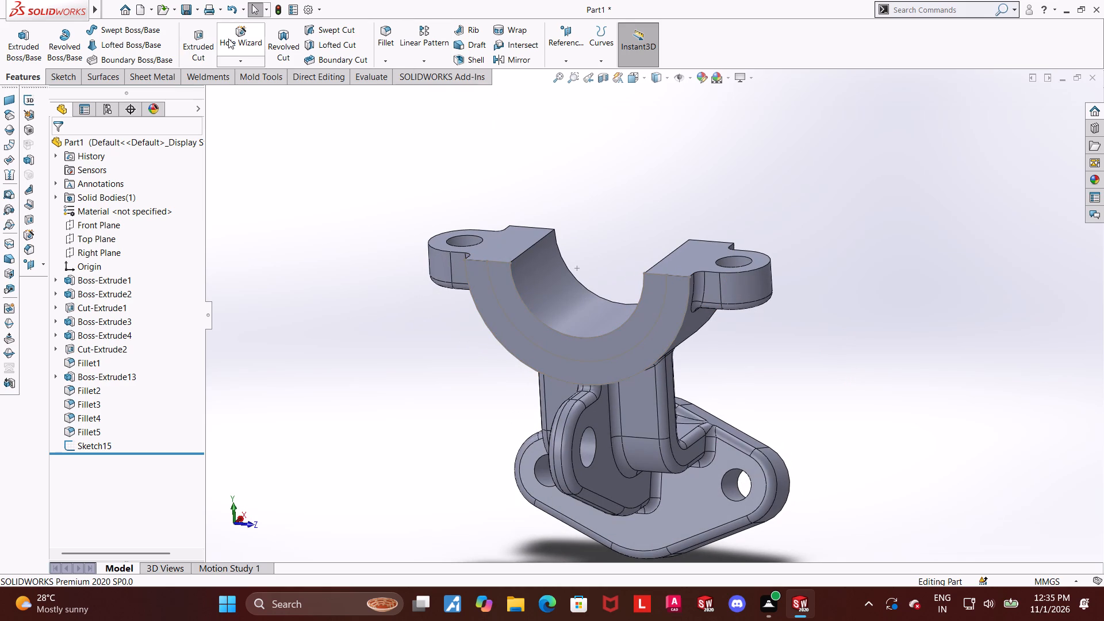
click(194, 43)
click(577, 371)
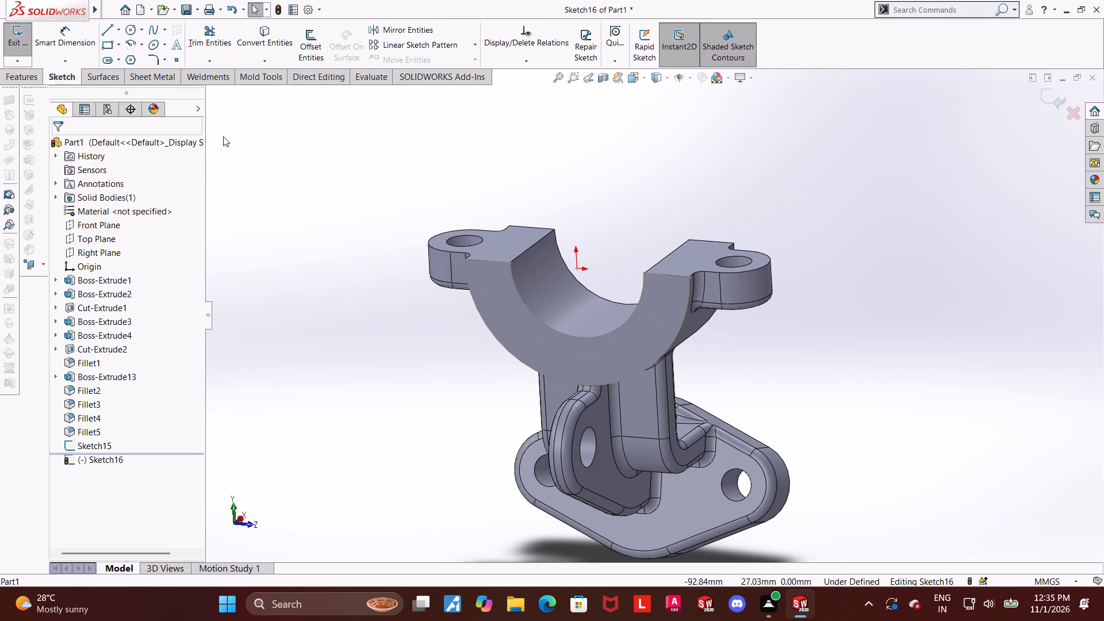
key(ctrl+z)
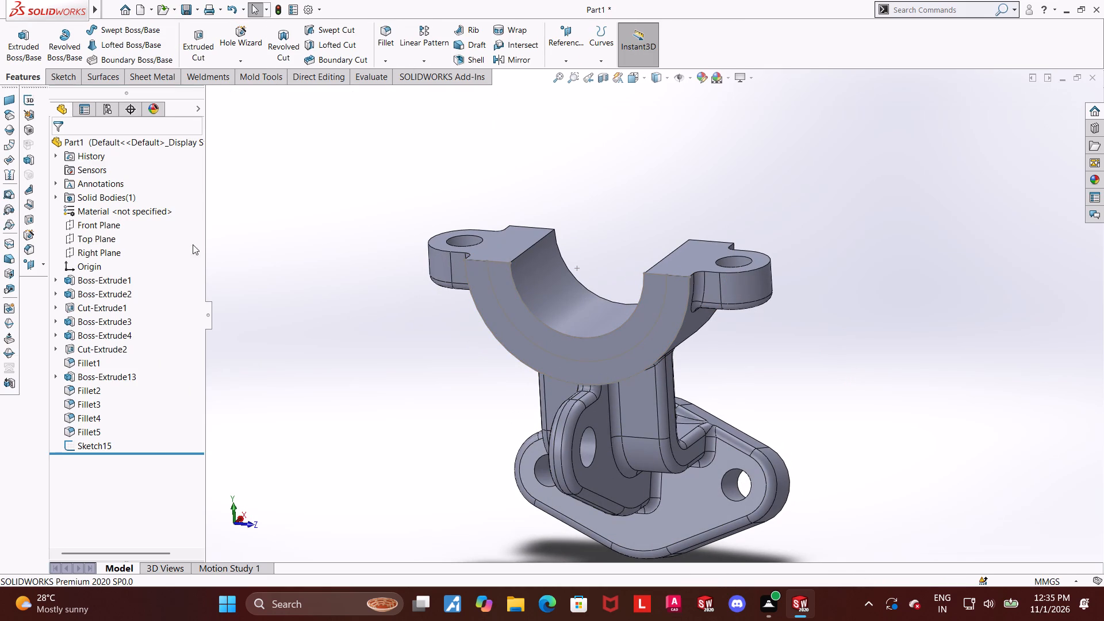
Extrude-cut Sketch15's outer band between the middle and outer arcs into the half ring, Blind, 7 mm deep, with the direction reversed.
click(87, 449)
click(185, 42)
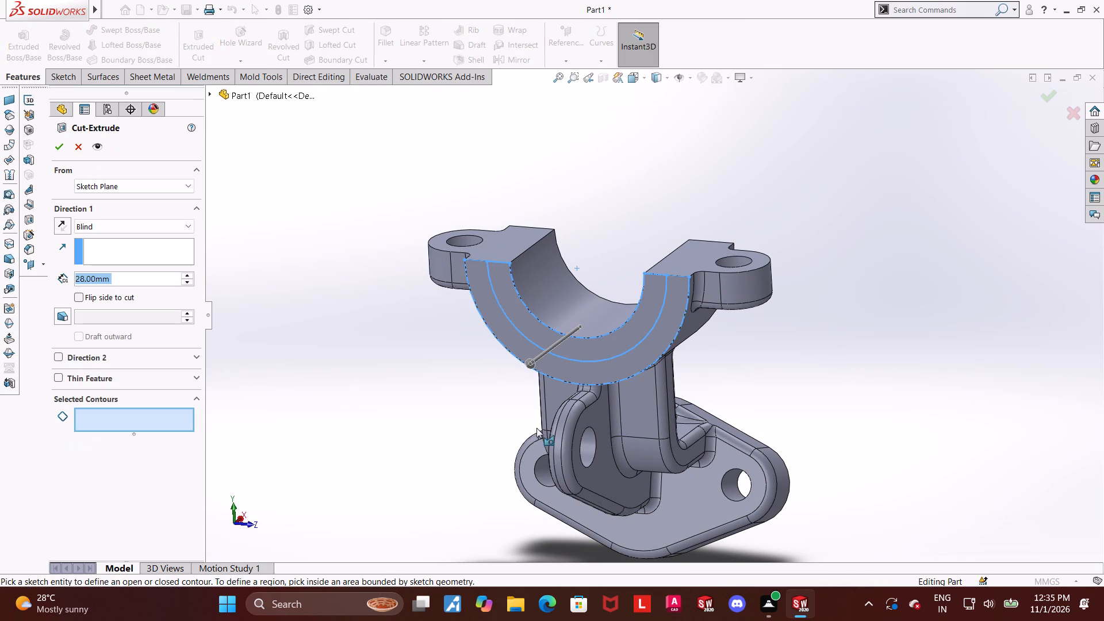
scroll(535, 417, down, 1)
click(613, 361)
middle_drag(938, 395, 900, 396)
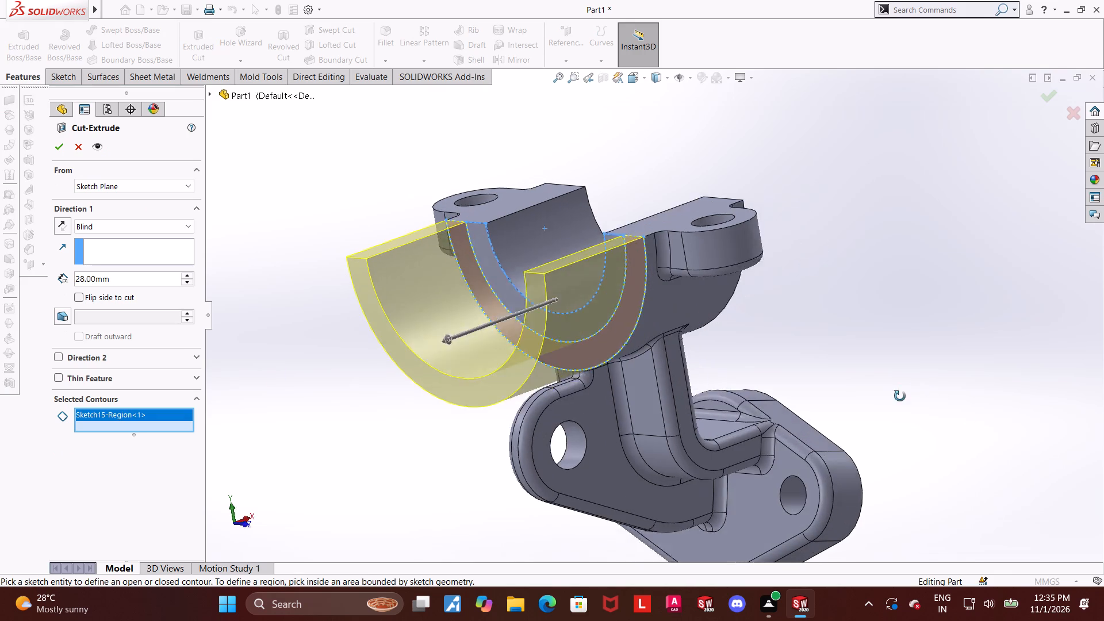
middle_drag(900, 396, 901, 402)
click(61, 225)
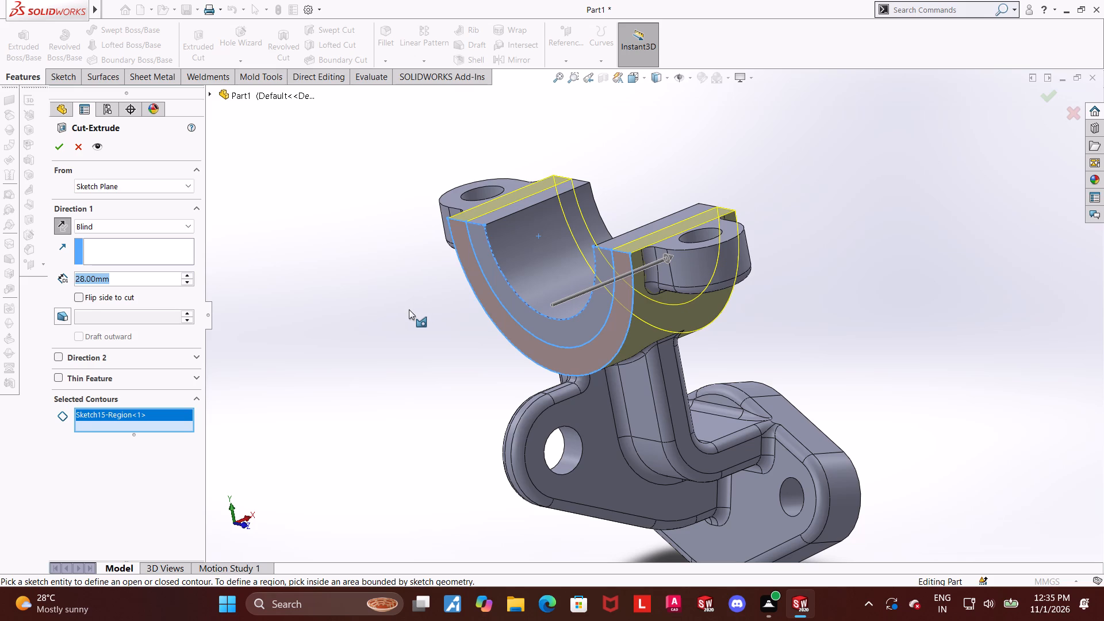
key(7)
key(Return)
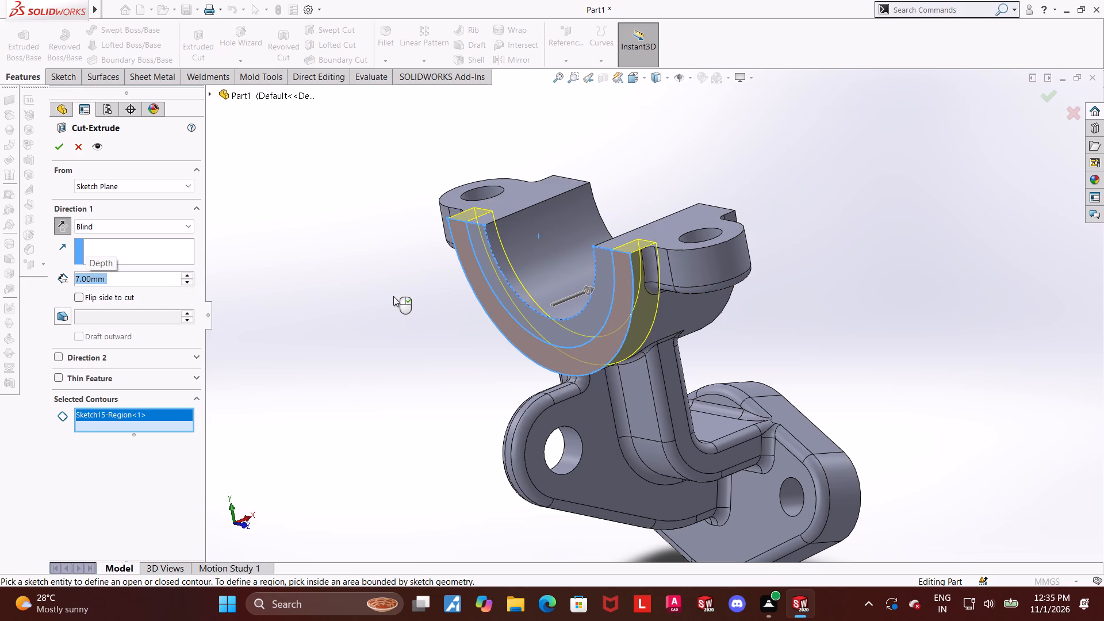
key(2)
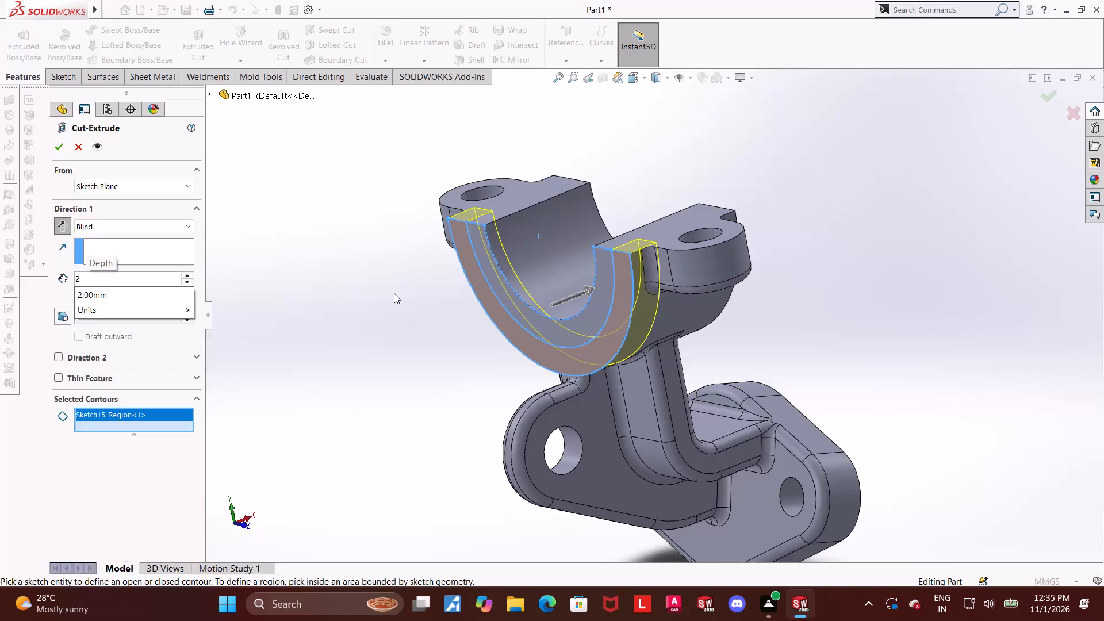
text(8-14)
key(Return)
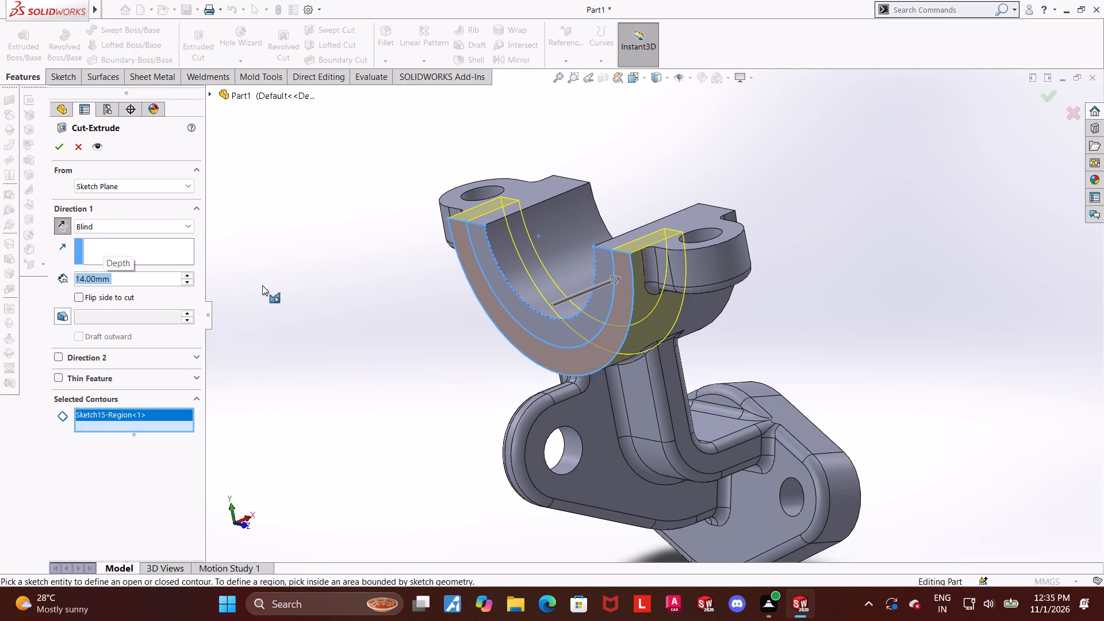
key(7)
key(Return)
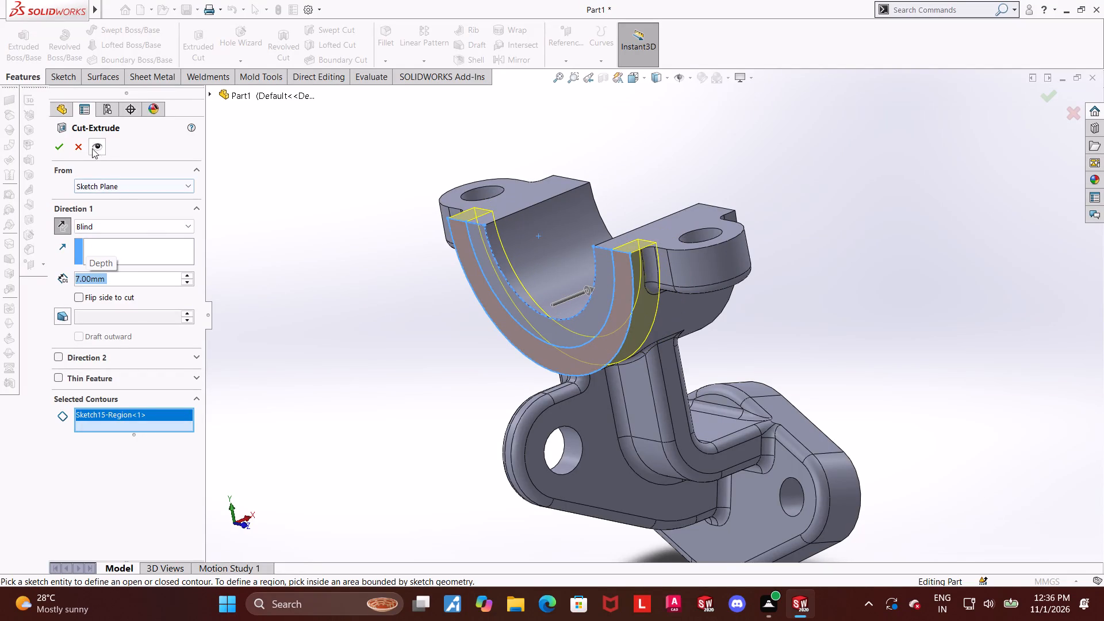
click(63, 142)
click(207, 241)
Mirror the outer-band cut (Cut-Extrude3) about the Right Plane.
middle_drag(479, 236, 533, 175)
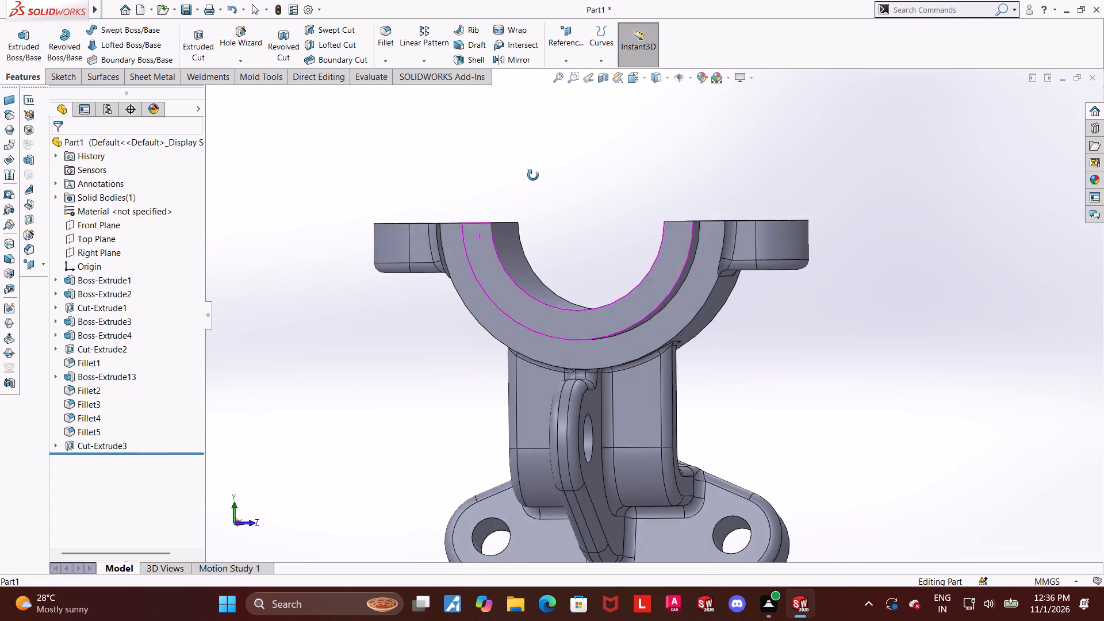
middle_drag(533, 175, 380, 253)
scroll(397, 259, up, 4)
middle_drag(421, 296, 488, 295)
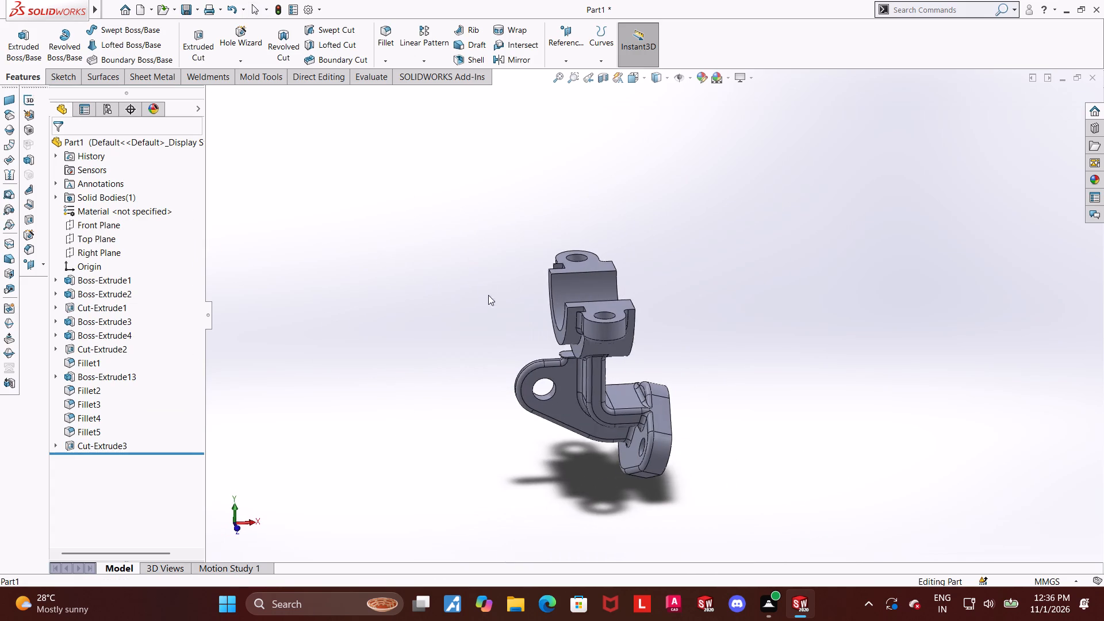
middle_drag(488, 295, 488, 294)
click(528, 61)
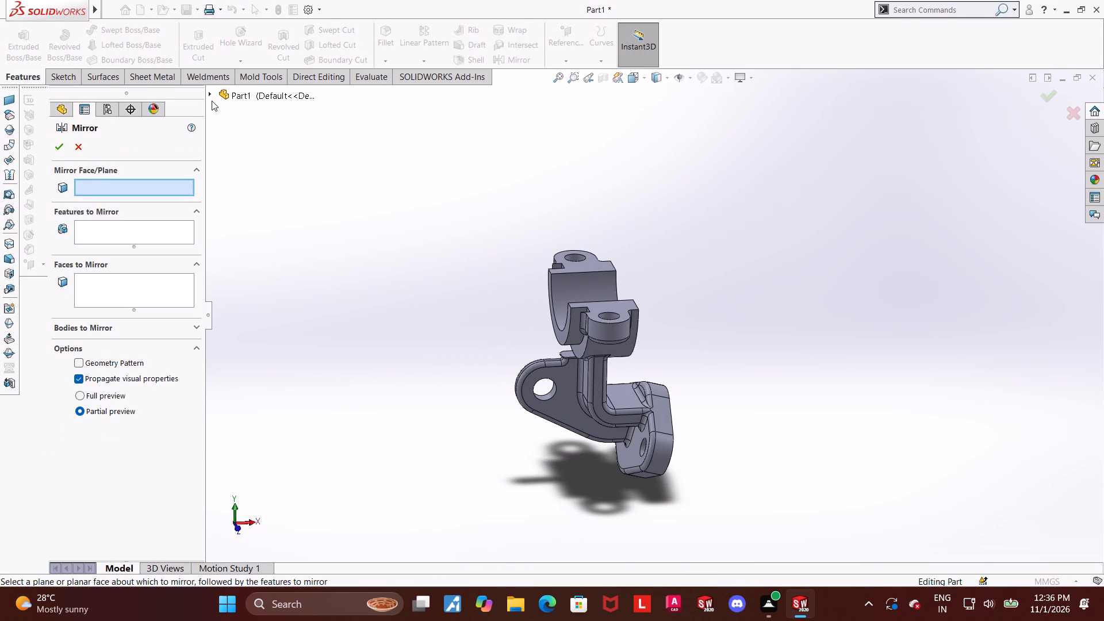
click(212, 99)
click(263, 202)
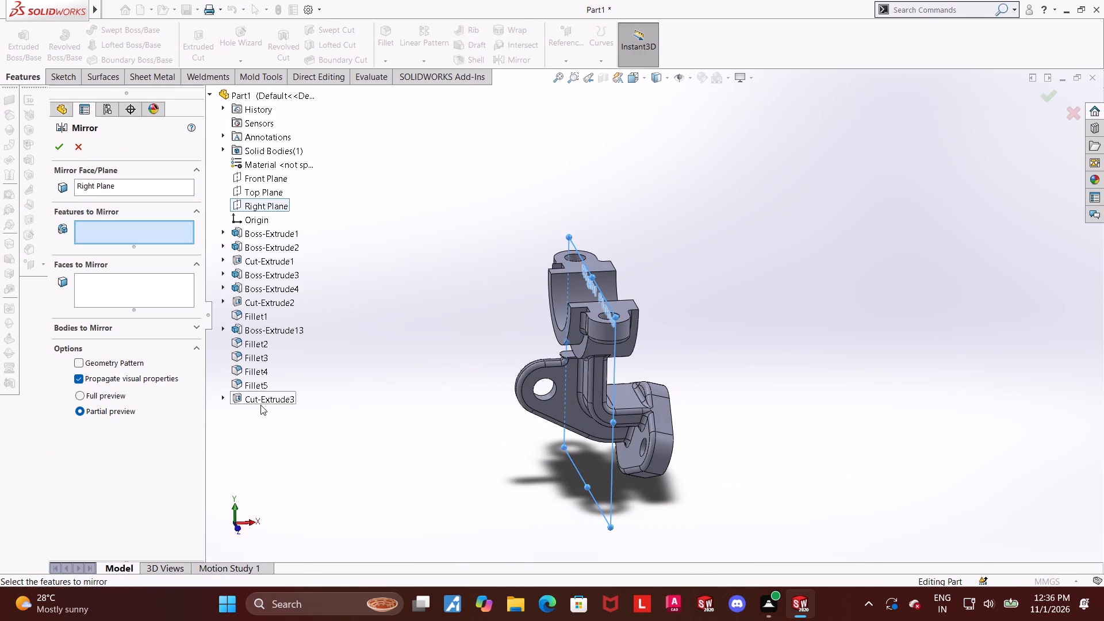
click(260, 400)
click(66, 152)
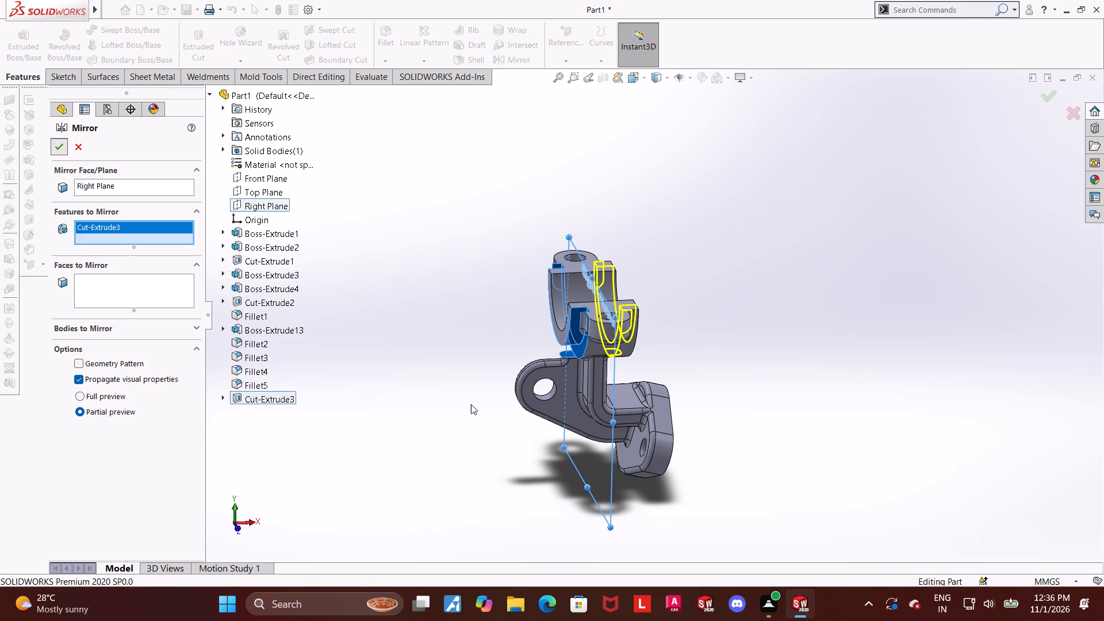
click(471, 407)
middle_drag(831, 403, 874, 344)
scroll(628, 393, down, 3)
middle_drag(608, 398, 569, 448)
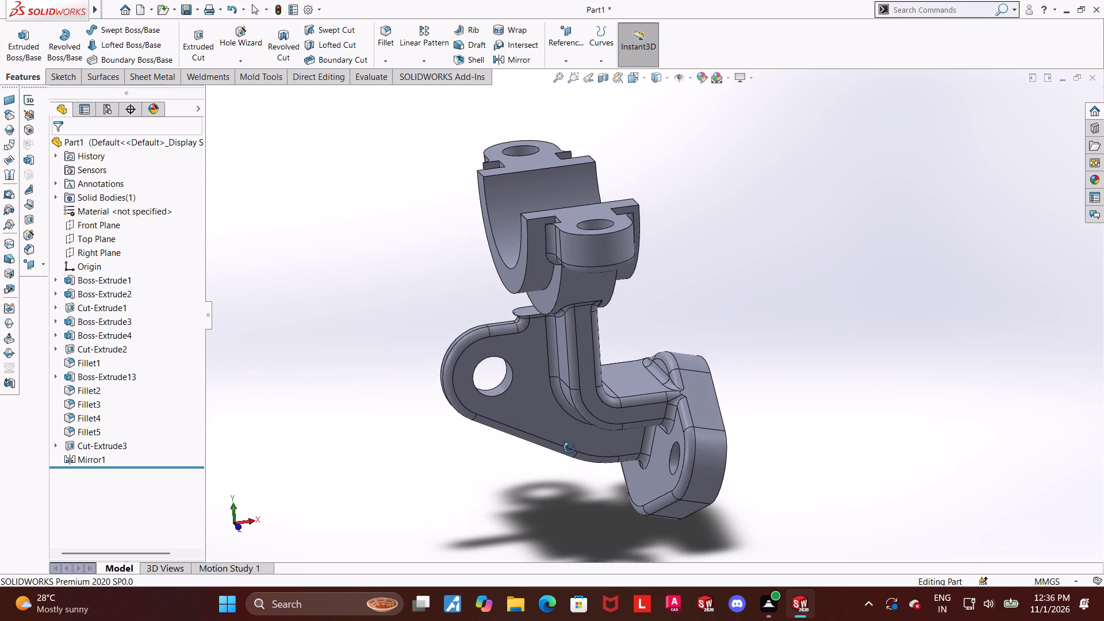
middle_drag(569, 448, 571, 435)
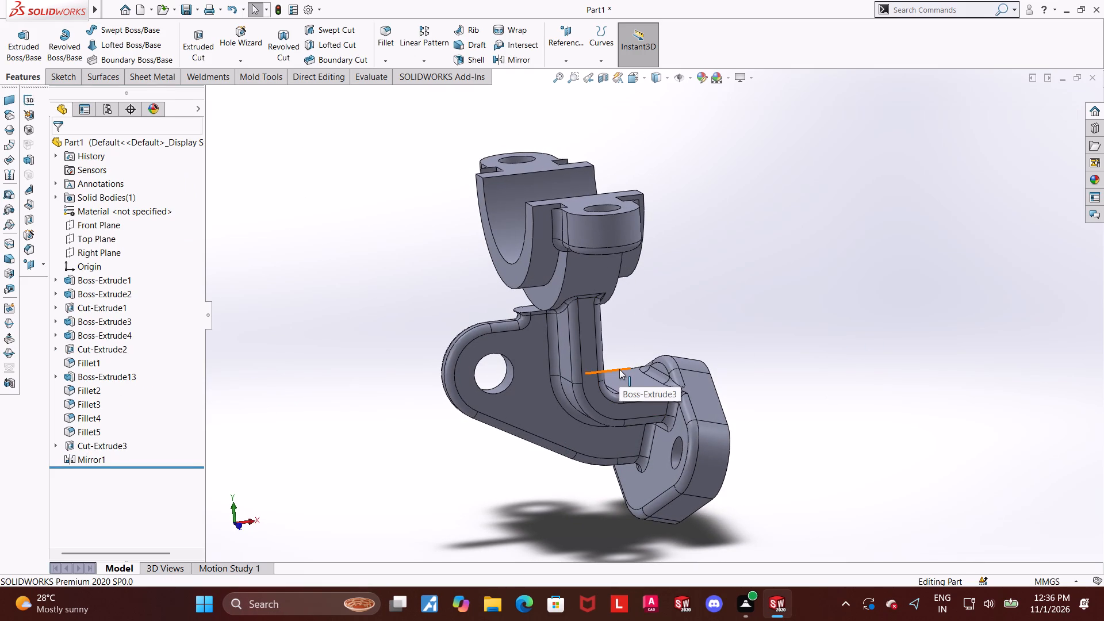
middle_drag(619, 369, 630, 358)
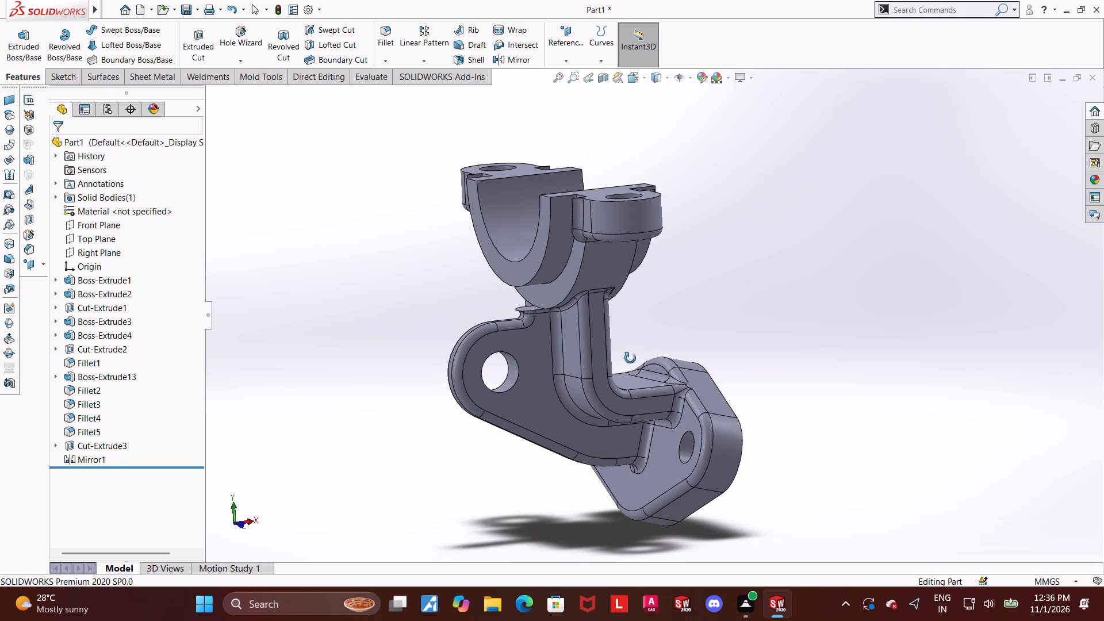
Delete the features Fillet2, Fillet3, Fillet4 and Fillet5 from the bracket.
middle_drag(630, 358, 629, 356)
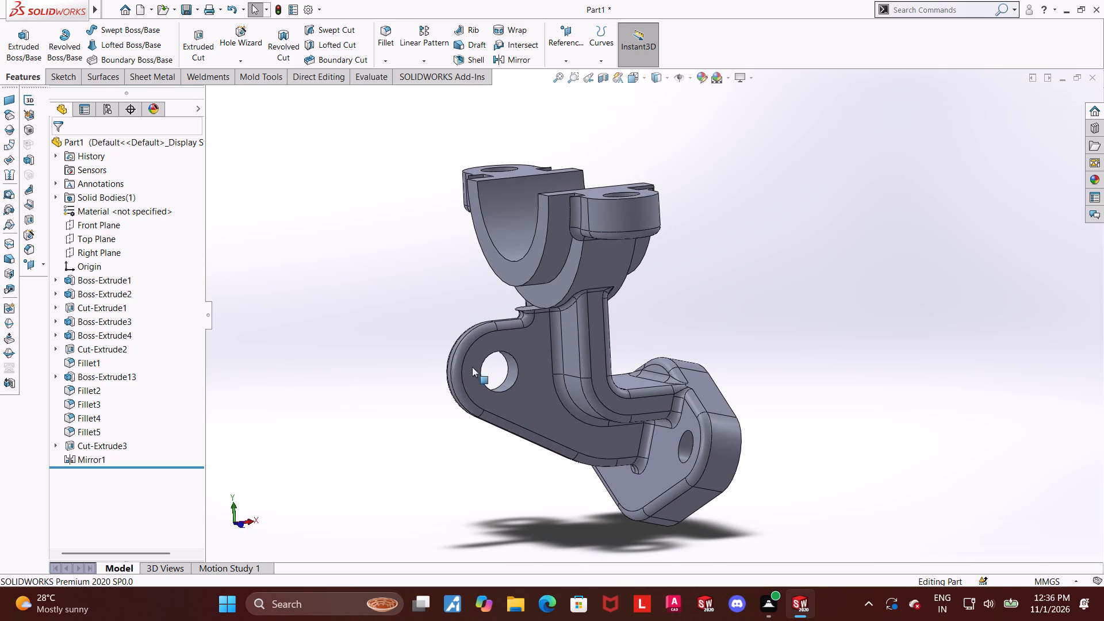
click(86, 428)
ctrl+click(83, 422)
ctrl+click(83, 408)
ctrl+click(85, 392)
ctrl+right_click(85, 392)
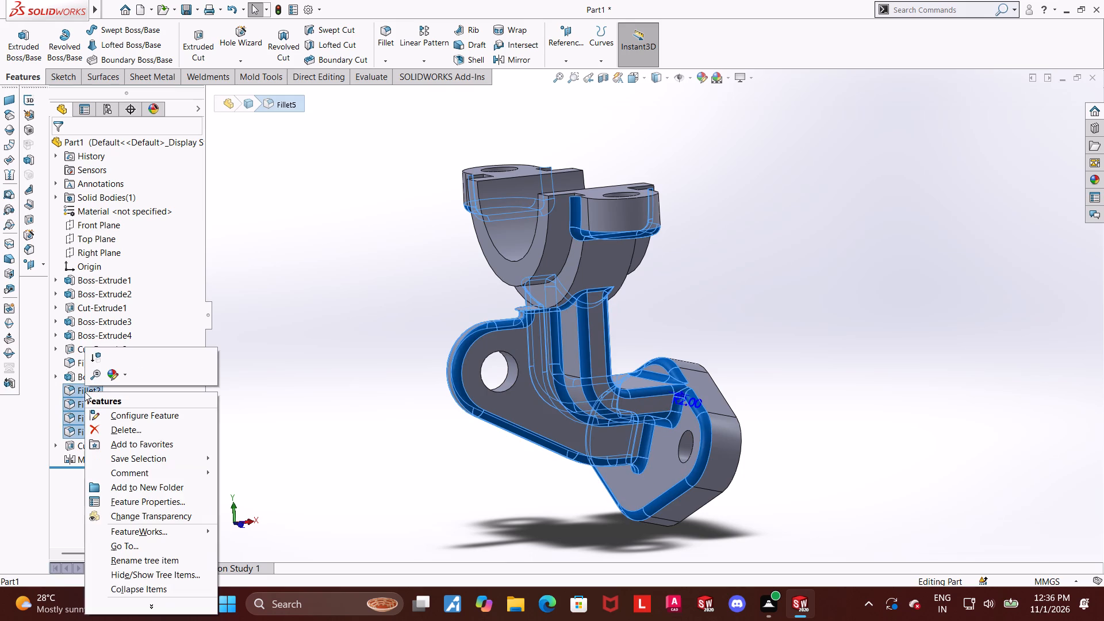
click(112, 429)
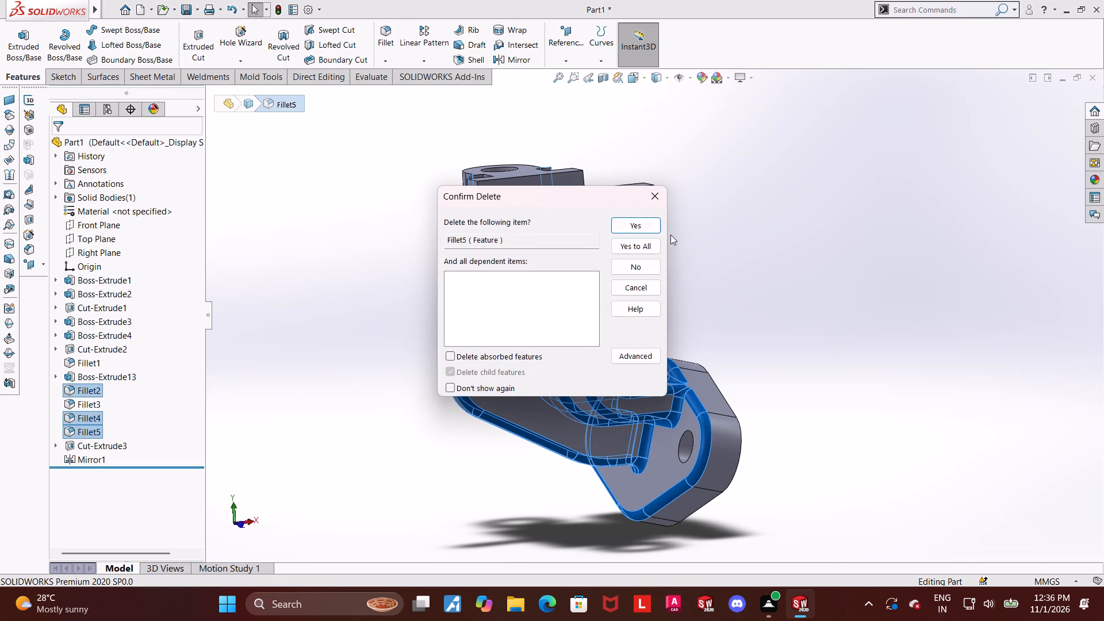
click(646, 231)
click(647, 235)
click(647, 241)
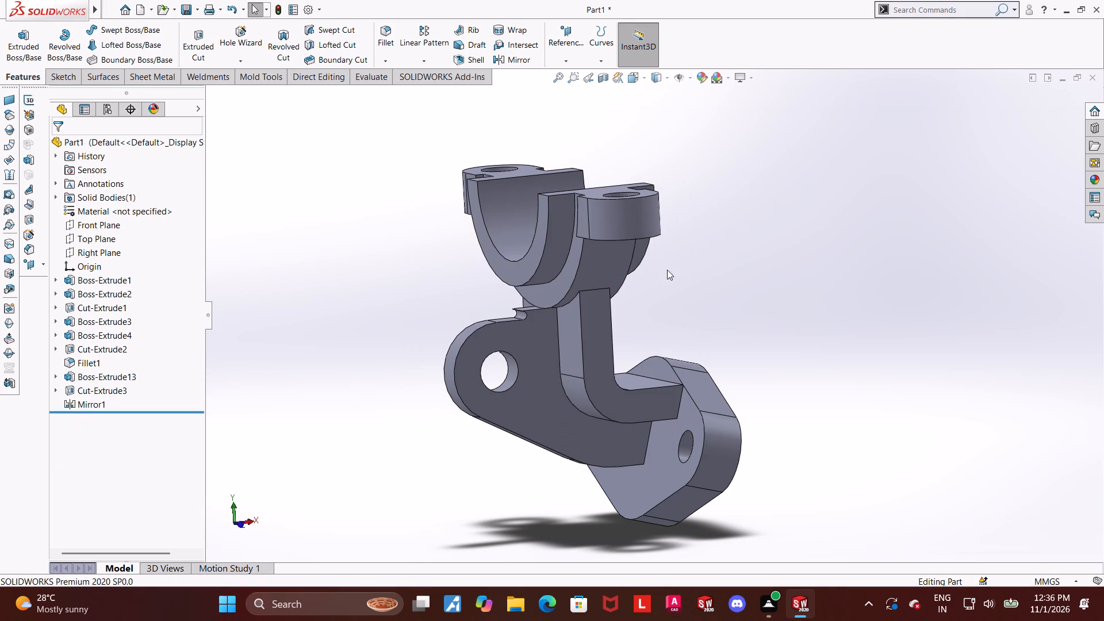
click(701, 313)
Open Sketch12 of Boss-Extrude13 to examine the holed rib's profile, and exit the sketch without editing it.
click(87, 376)
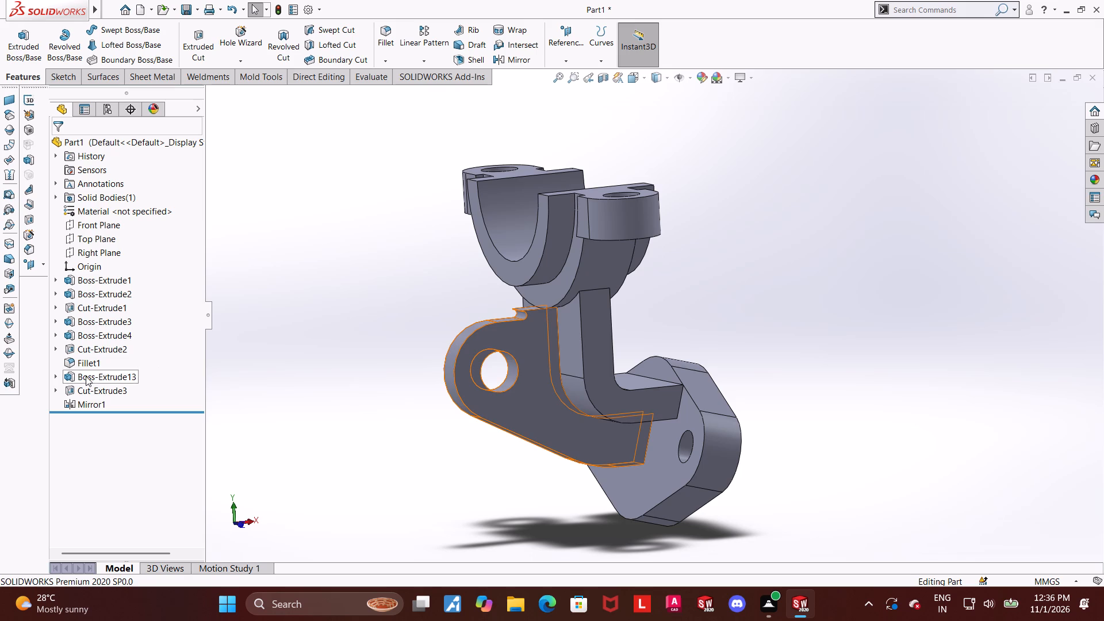
click(56, 377)
click(83, 391)
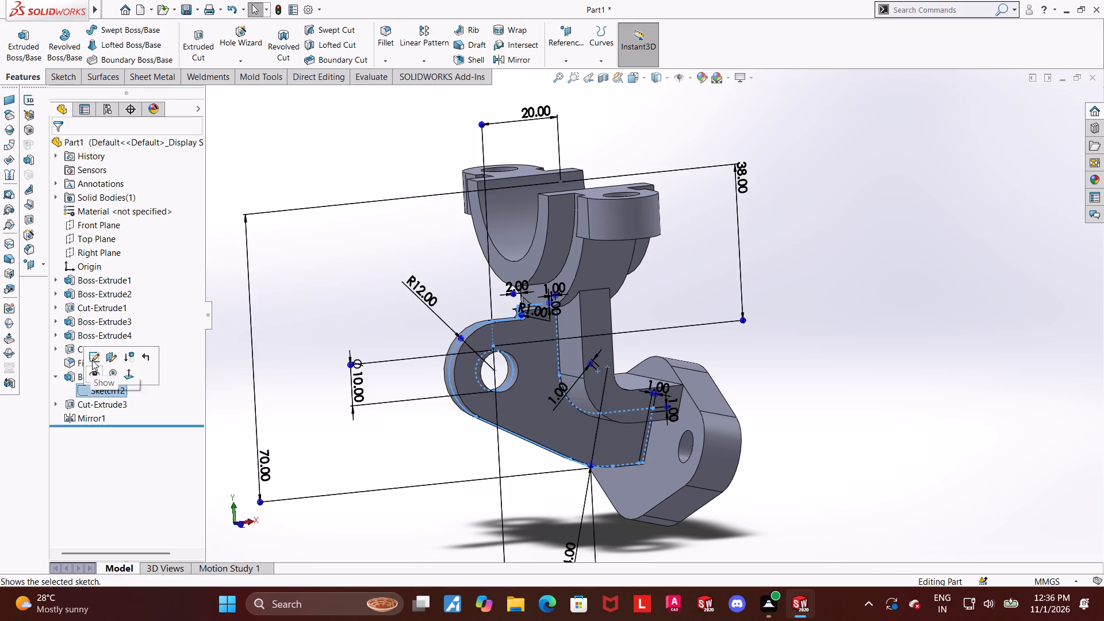
click(92, 360)
click(98, 386)
click(132, 367)
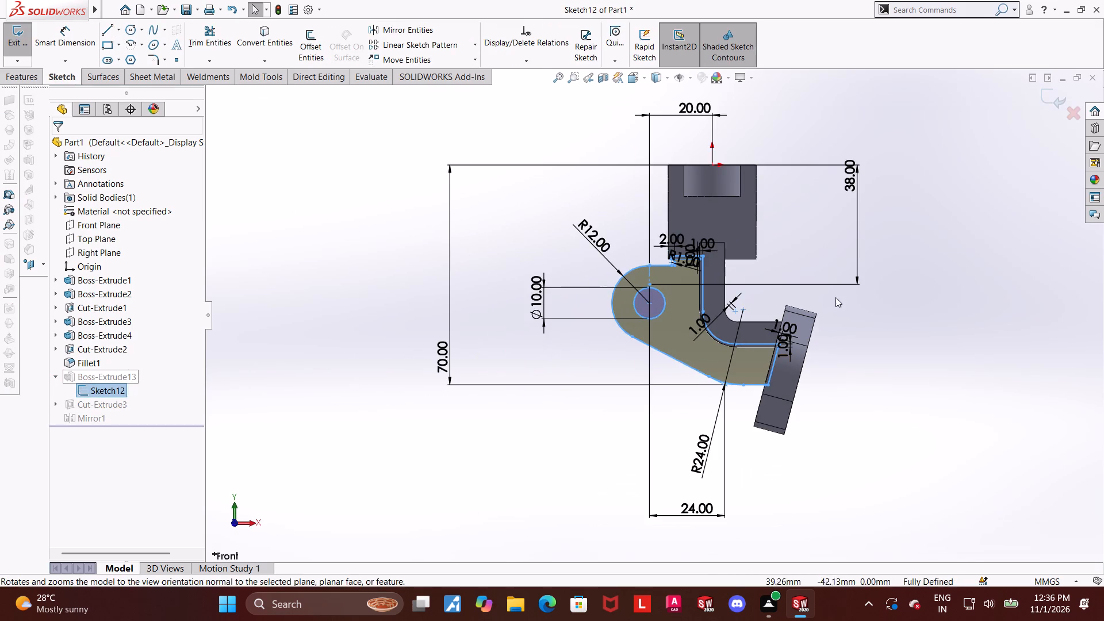
click(965, 344)
scroll(798, 273, down, 4)
drag(1052, 415, 1047, 399)
scroll(946, 340, up, 4)
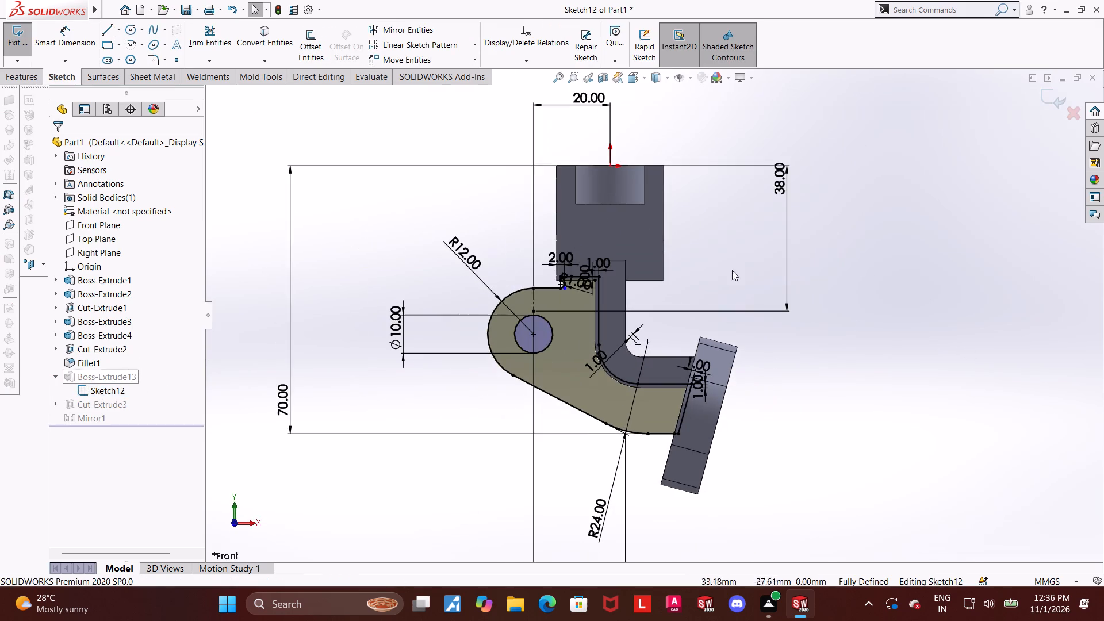
middle_drag(655, 240, 681, 261)
scroll(665, 246, up, 1)
click(1060, 97)
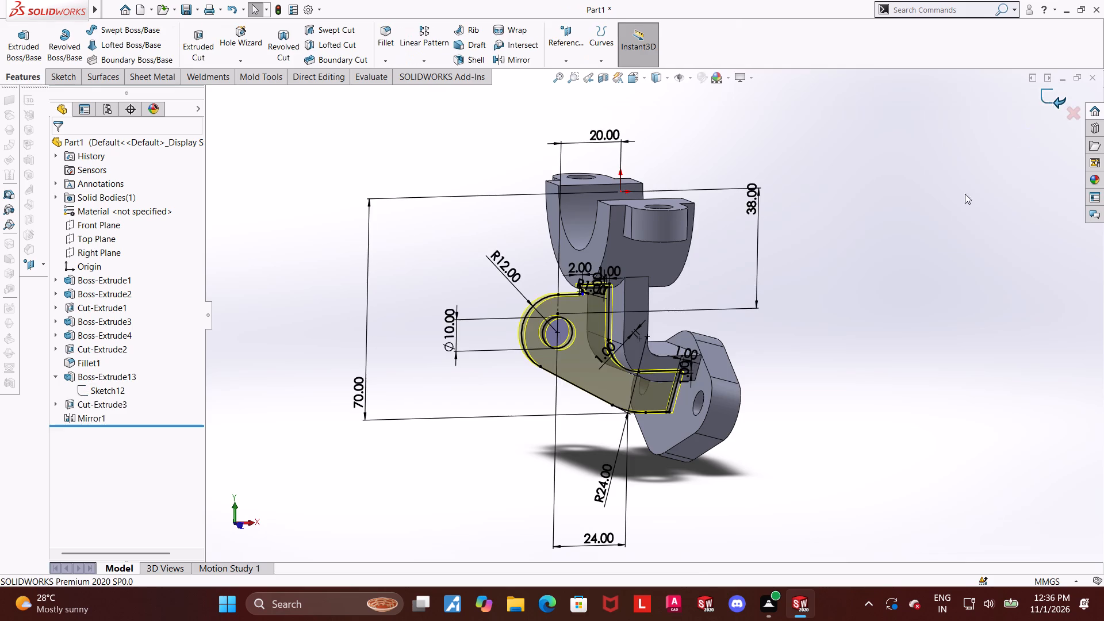
scroll(619, 296, down, 3)
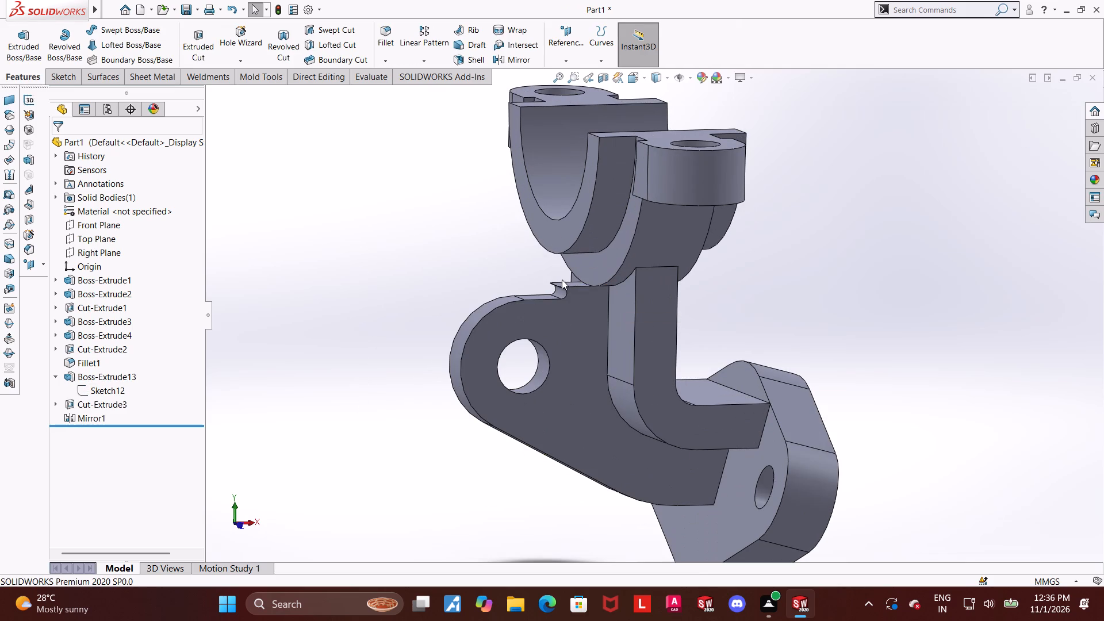
Reorder Cut-Extrude3 to directly after Fillet1, ahead of Boss-Extrude13, and continue the rebuild ignoring the error.
drag(97, 402, 94, 363)
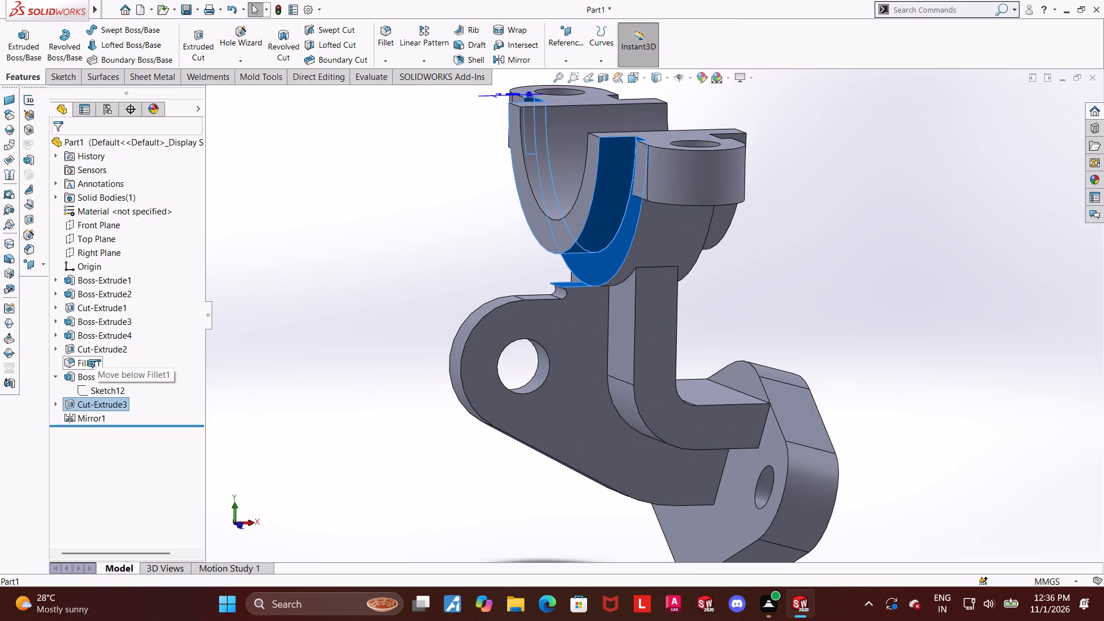
drag(94, 363, 95, 367)
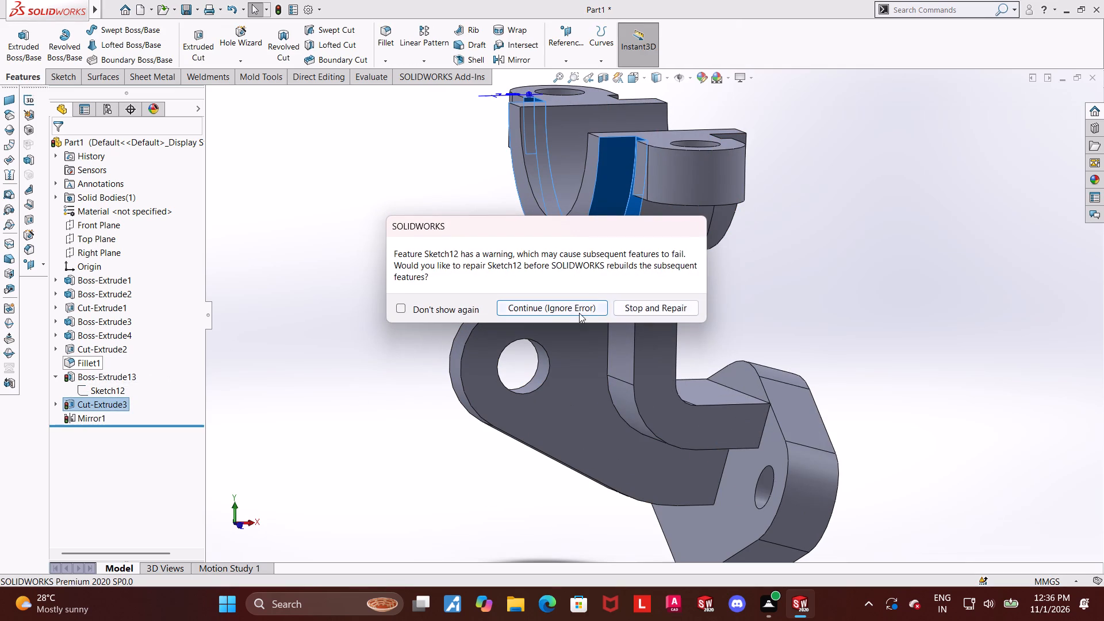
click(579, 313)
click(480, 6)
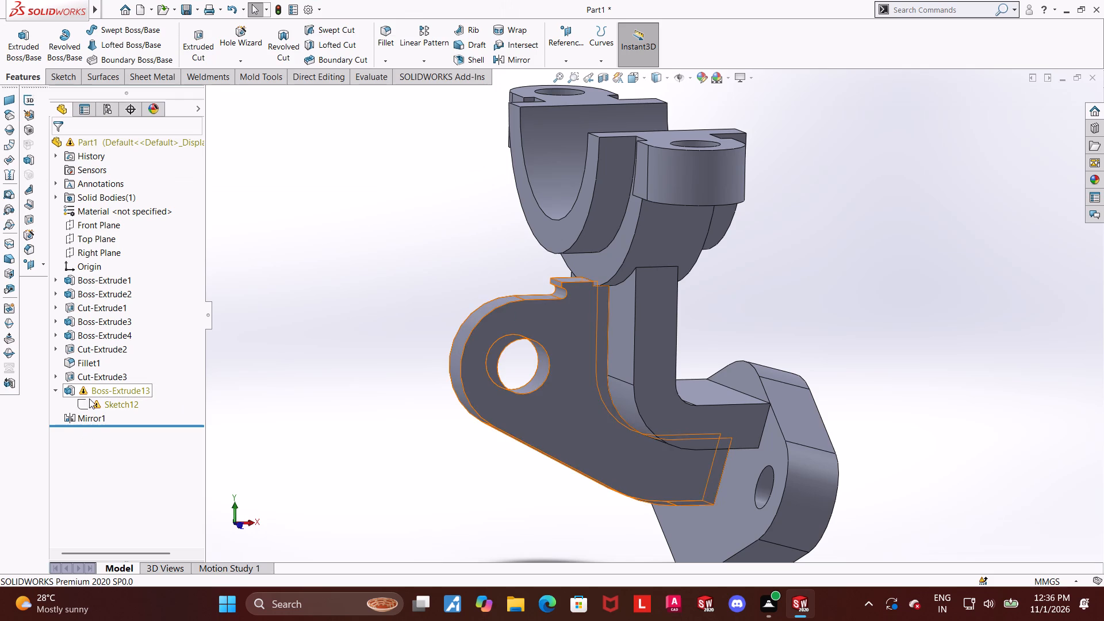
Delete the holed rib's extrusion Boss-Extrude13 while keeping its Sketch12.
right_click(80, 392)
click(102, 439)
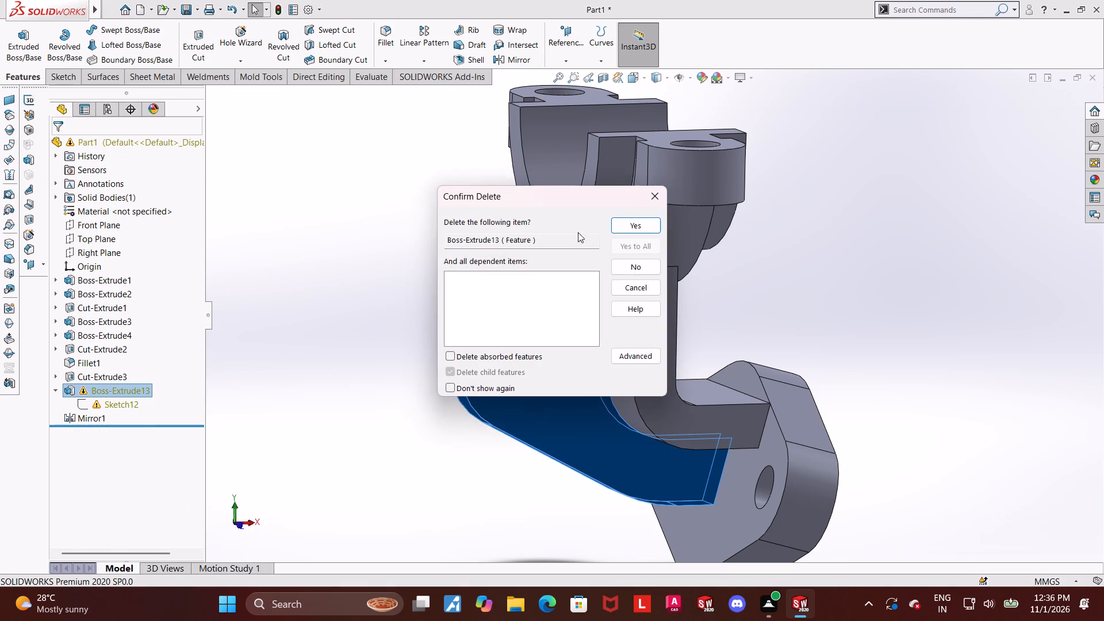
click(627, 218)
click(359, 335)
click(499, 307)
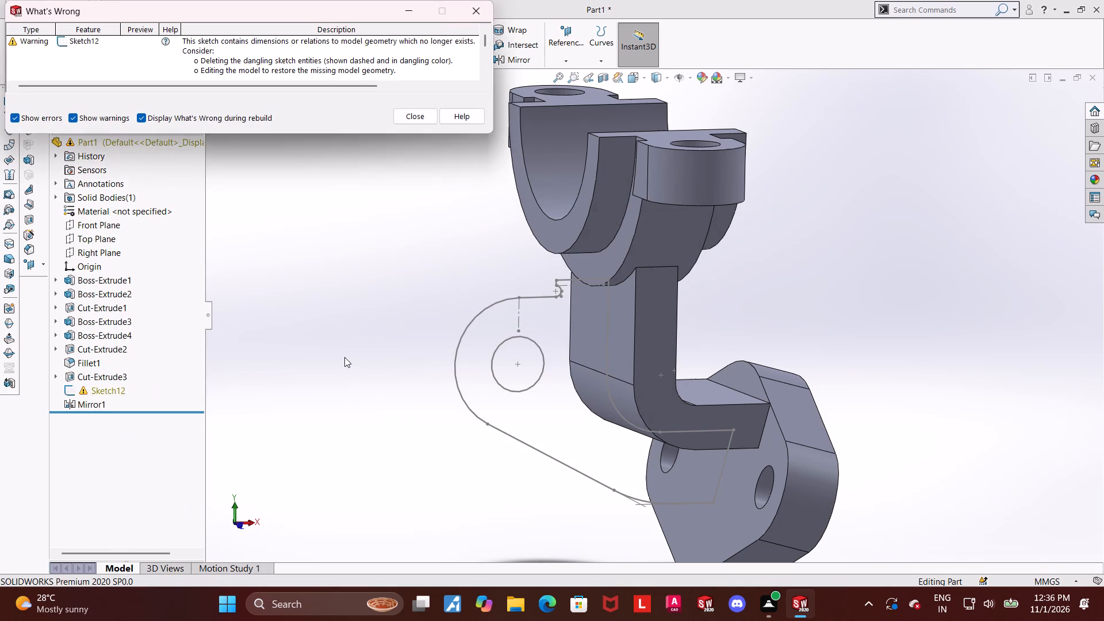
click(344, 357)
click(480, 16)
Reorder Mirror1 to directly after Cut-Extrude3, ahead of Sketch12.
drag(97, 391, 98, 371)
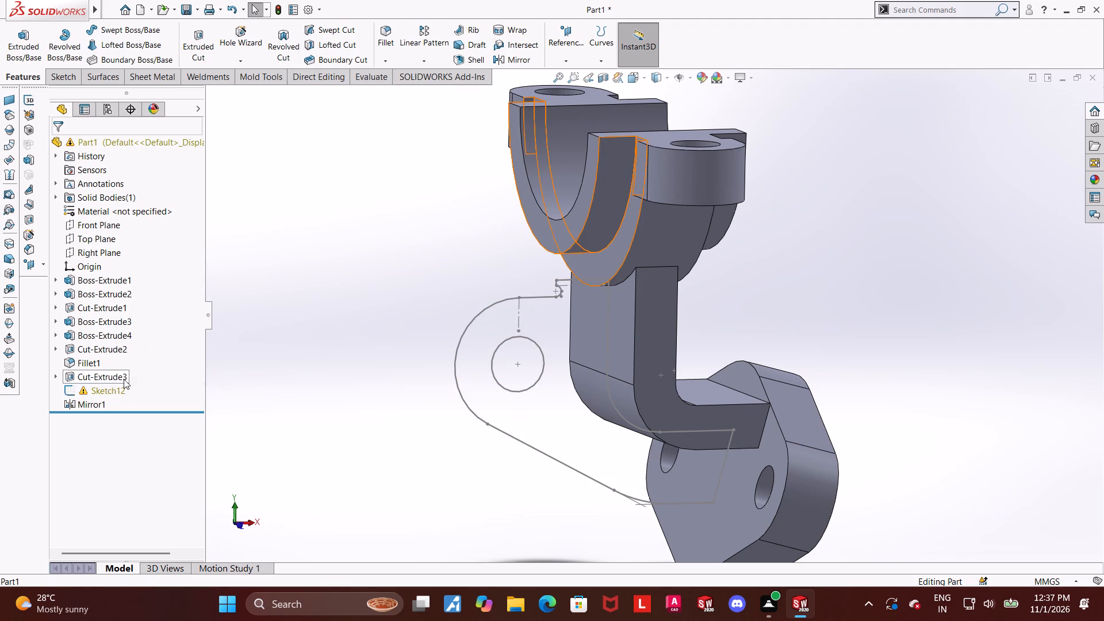
click(237, 403)
drag(88, 404, 85, 381)
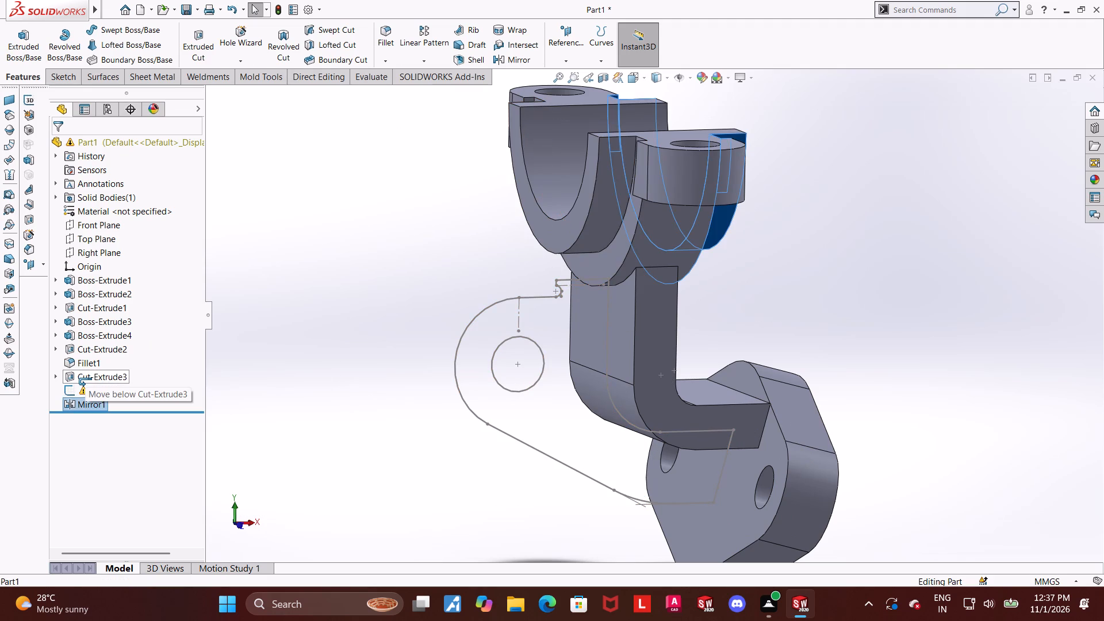
drag(85, 381, 85, 382)
click(208, 401)
click(473, 14)
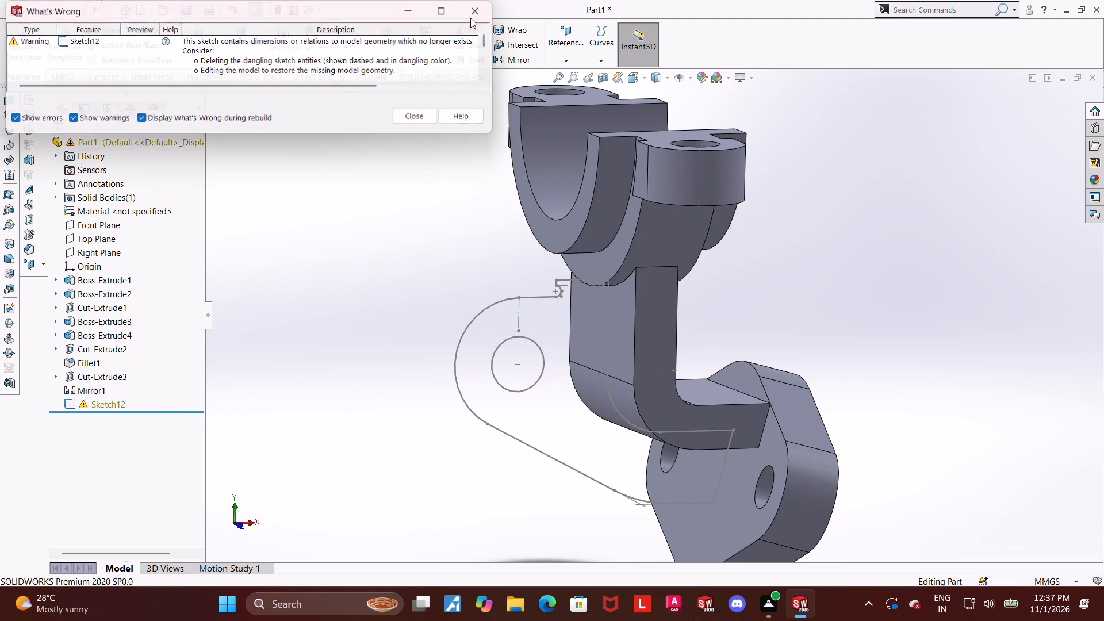
Open Sketch12 for editing, oriented to the Back view.
click(118, 400)
click(108, 404)
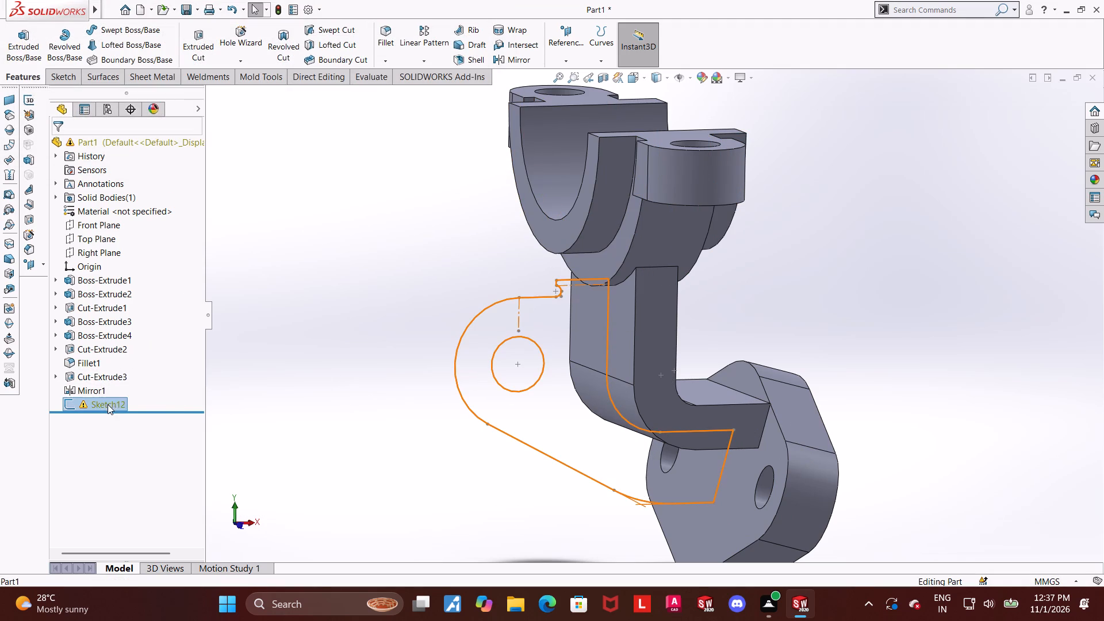
click(121, 371)
click(112, 406)
click(135, 389)
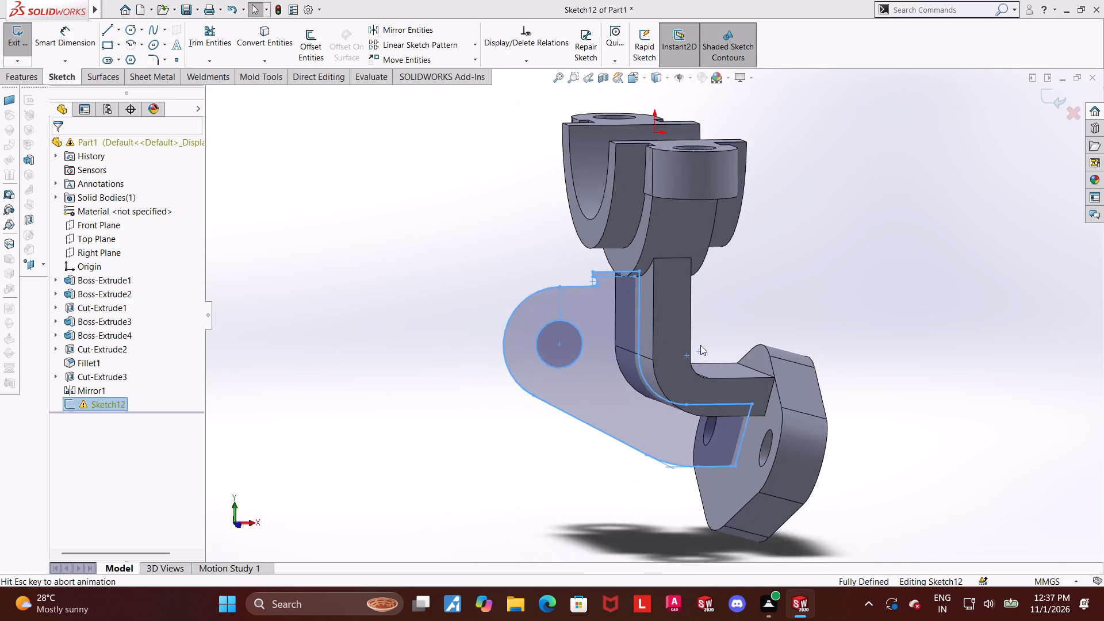
click(895, 286)
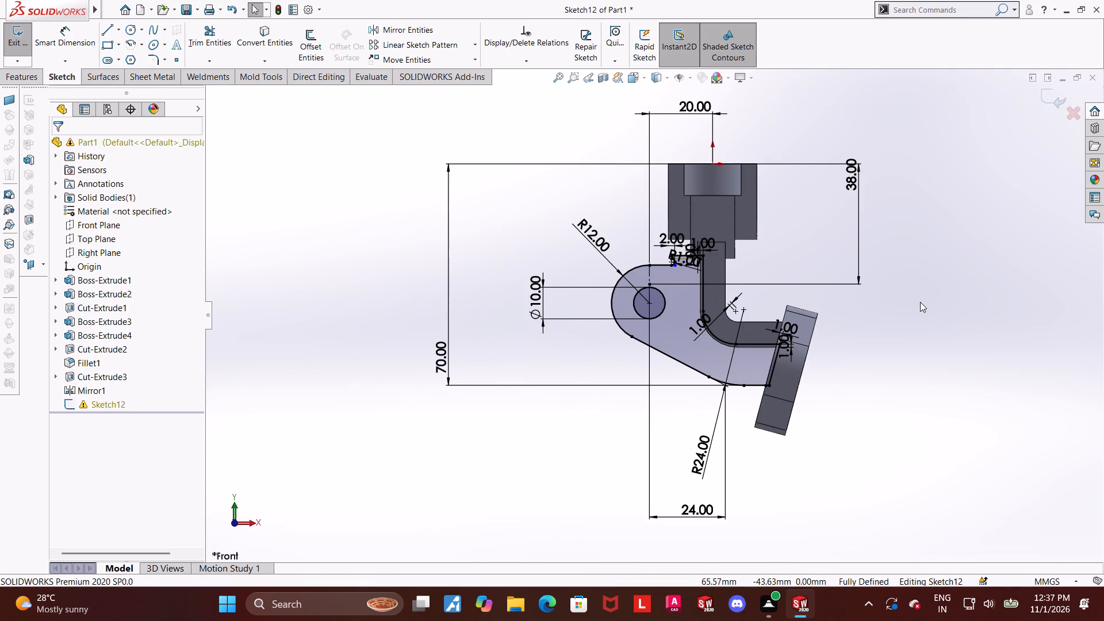
middle_drag(777, 301, 924, 296)
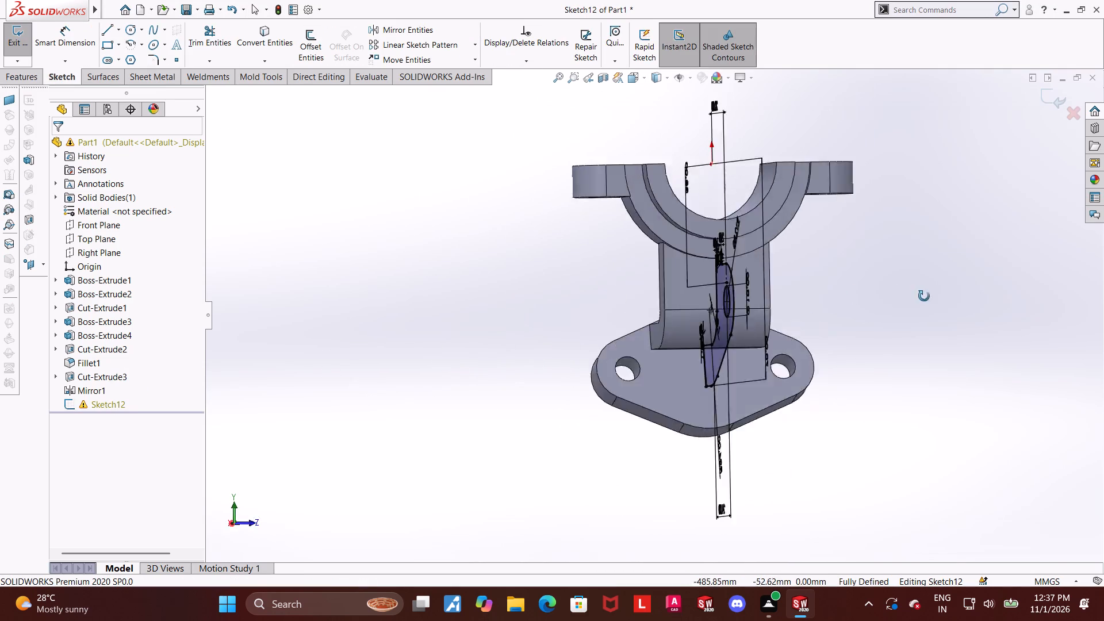
middle_drag(924, 296, 994, 295)
click(630, 78)
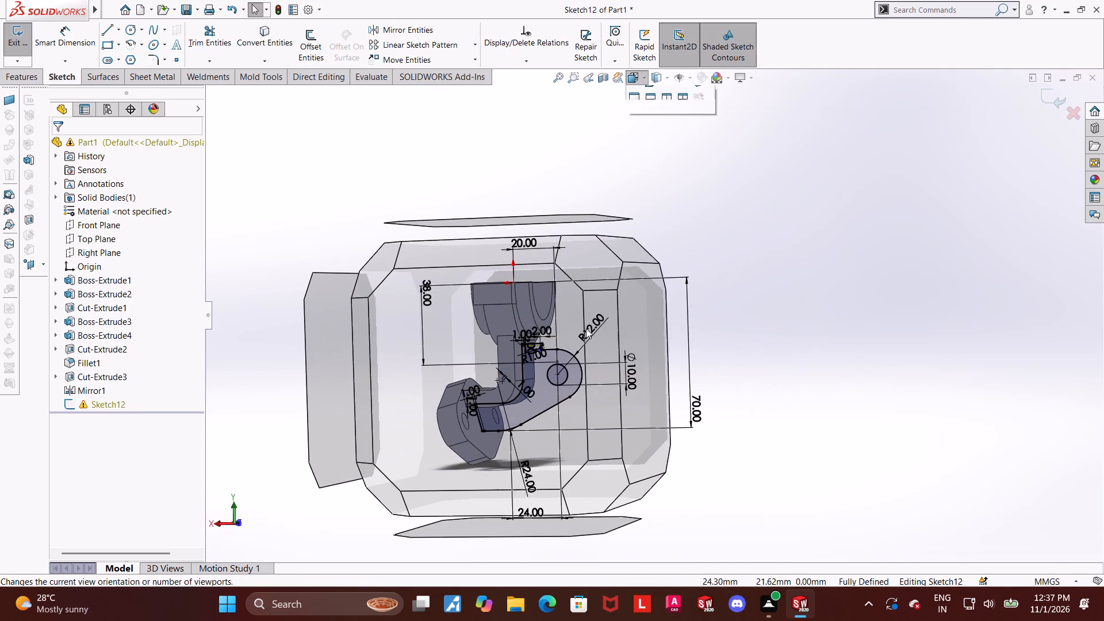
click(544, 335)
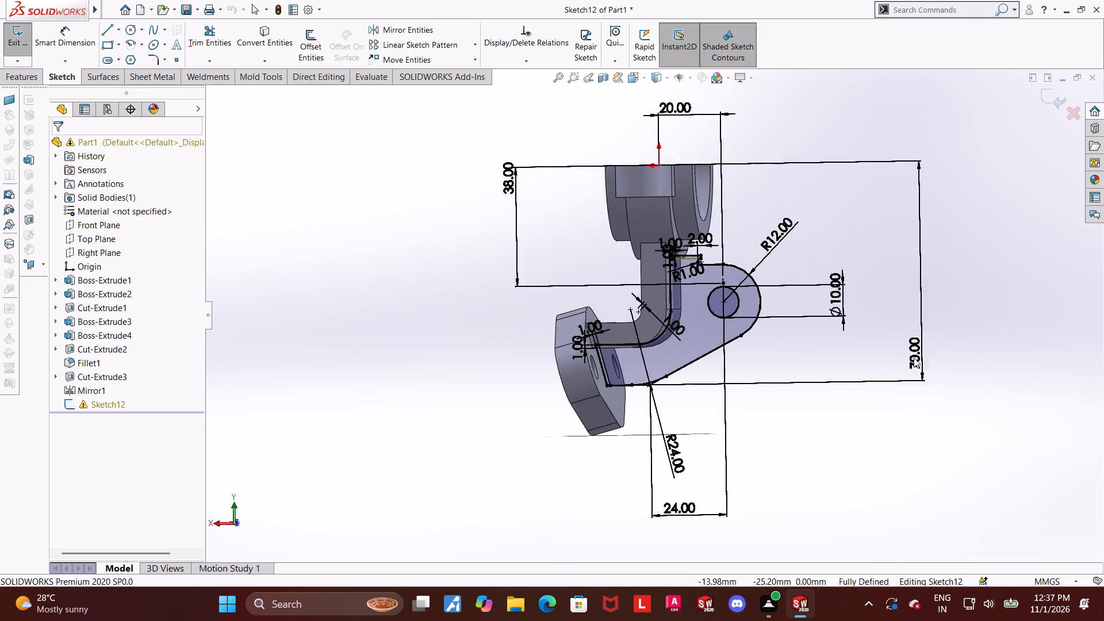
scroll(659, 249, down, 4)
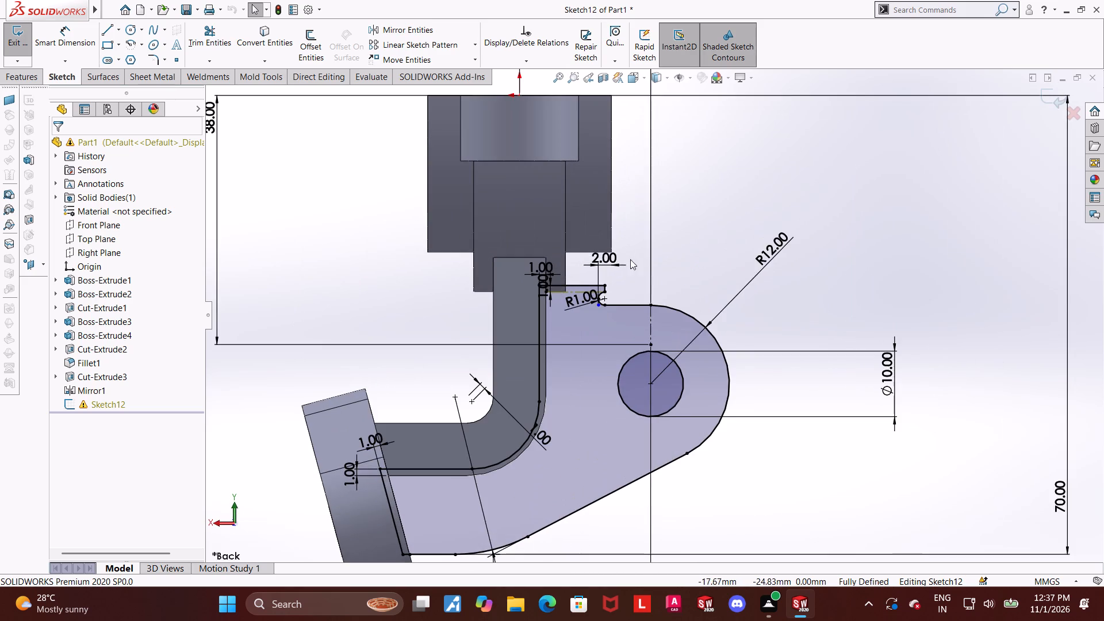
scroll(620, 262, down, 2)
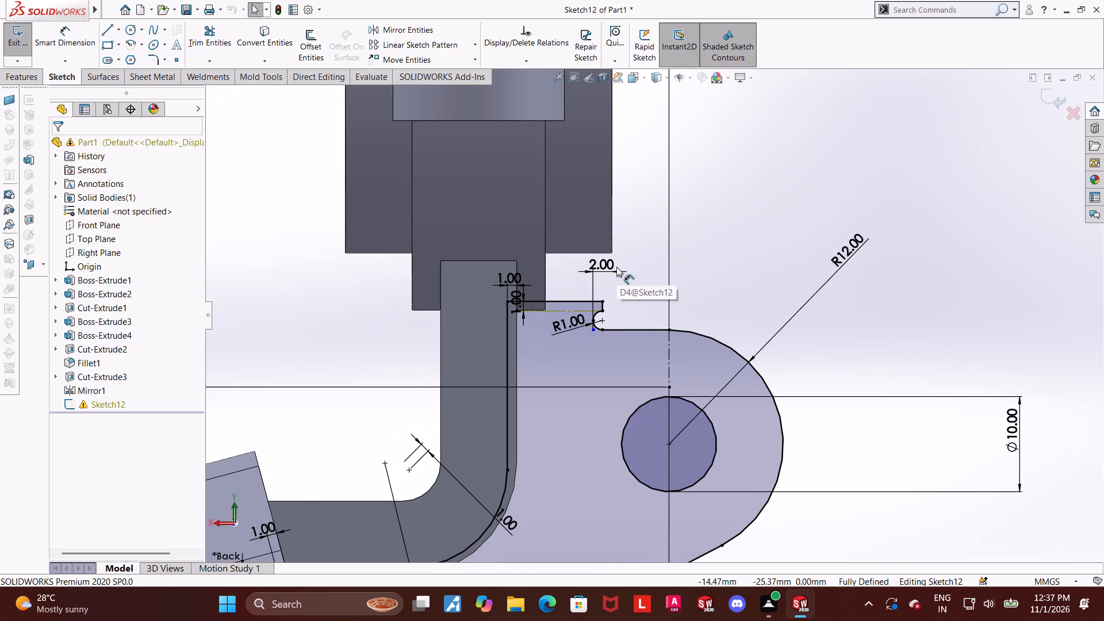
scroll(616, 267, up, 1)
scroll(696, 297, up, 1)
scroll(665, 291, down, 3)
key(Escape)
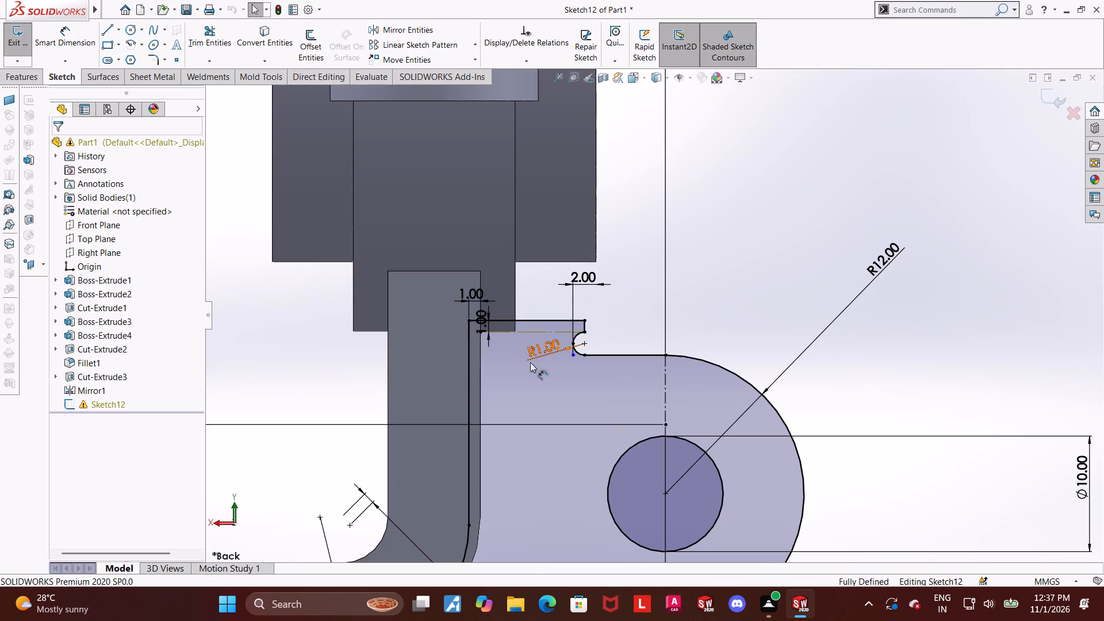
Trim away the rib profile's upper horizontal lines, short vertical line and R1 notch arc between the arm and the R12 arc.
click(223, 41)
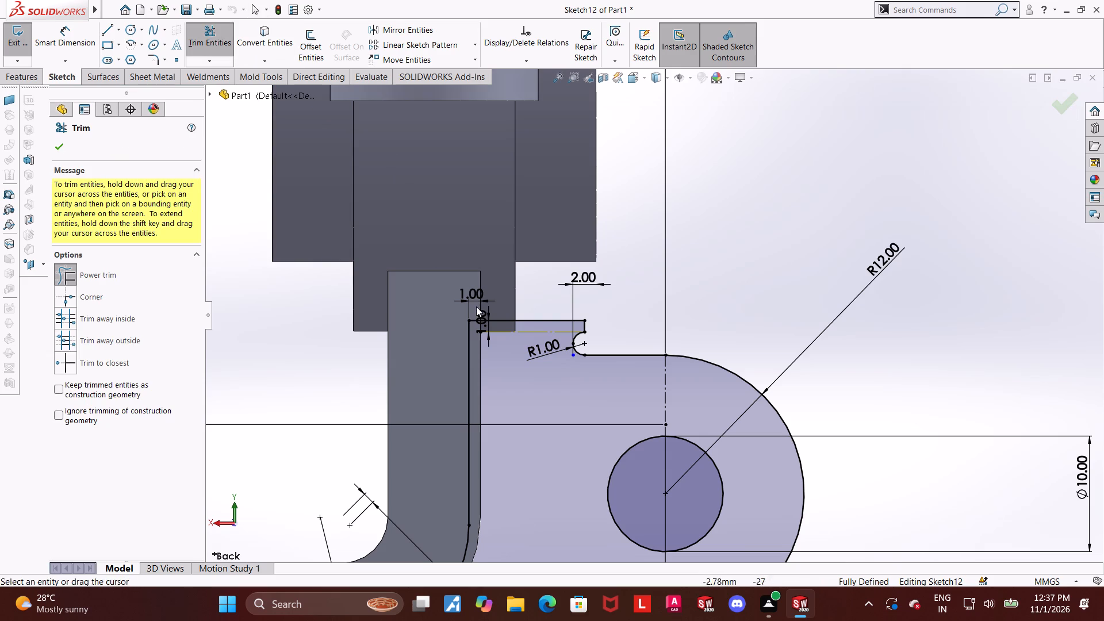
drag(527, 335, 533, 274)
drag(519, 344, 520, 297)
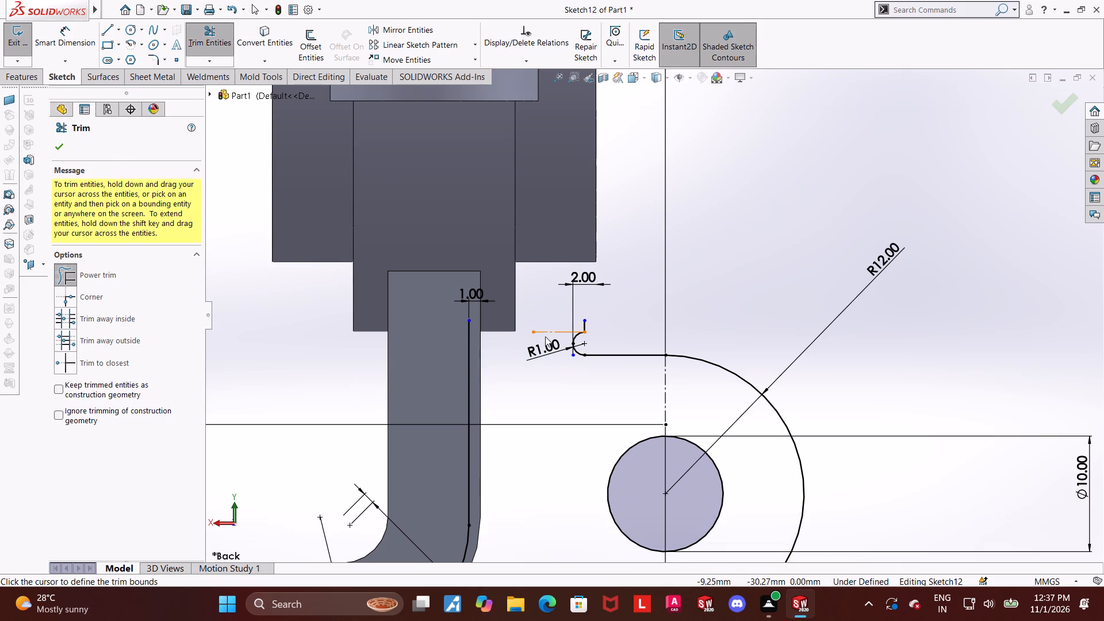
drag(601, 331, 579, 329)
drag(595, 332, 563, 344)
drag(597, 347, 590, 355)
drag(595, 346, 583, 359)
drag(596, 335, 577, 351)
drag(594, 339, 553, 377)
key(Escape)
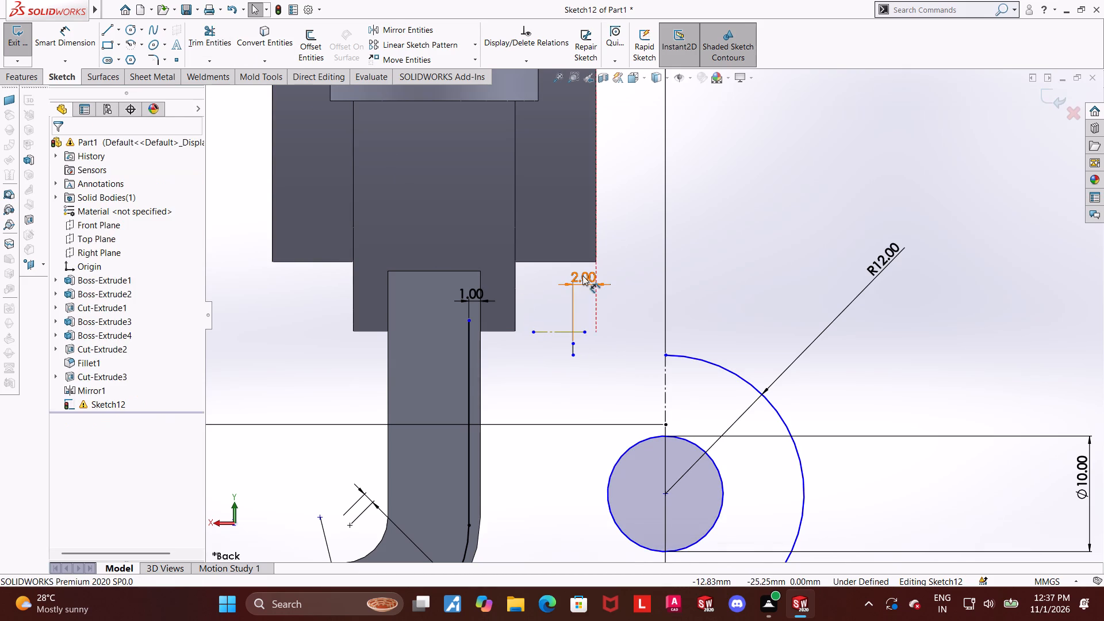
Delete the leftover 2 mm dimension, notch geometry and short horizontal construction line beneath the half ring.
right_click(582, 275)
click(609, 427)
key(Escape)
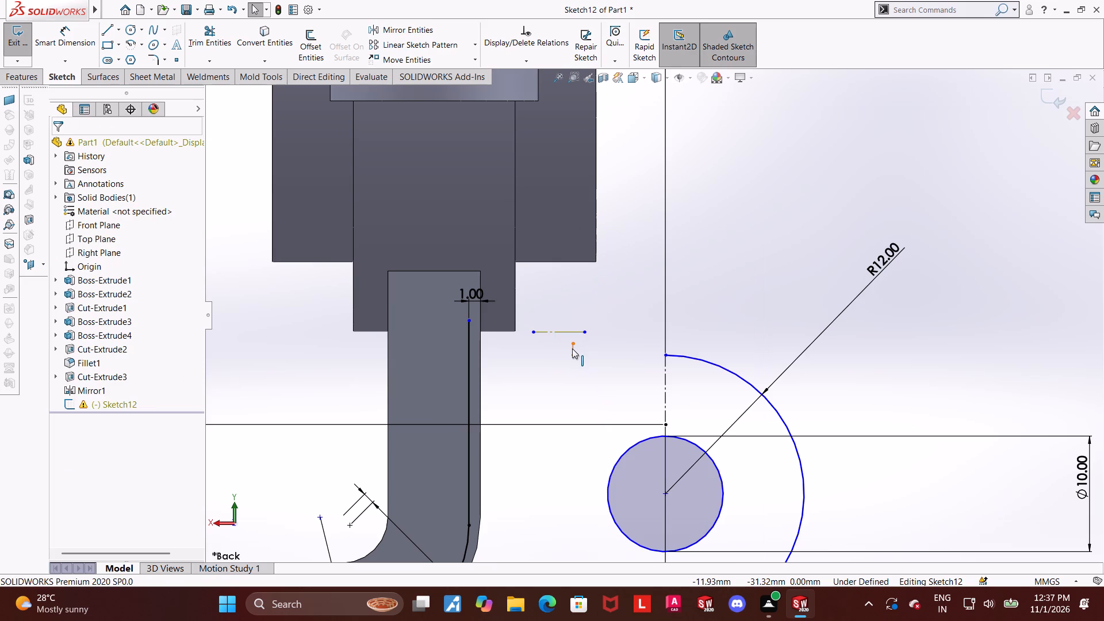
right_click(572, 348)
click(597, 522)
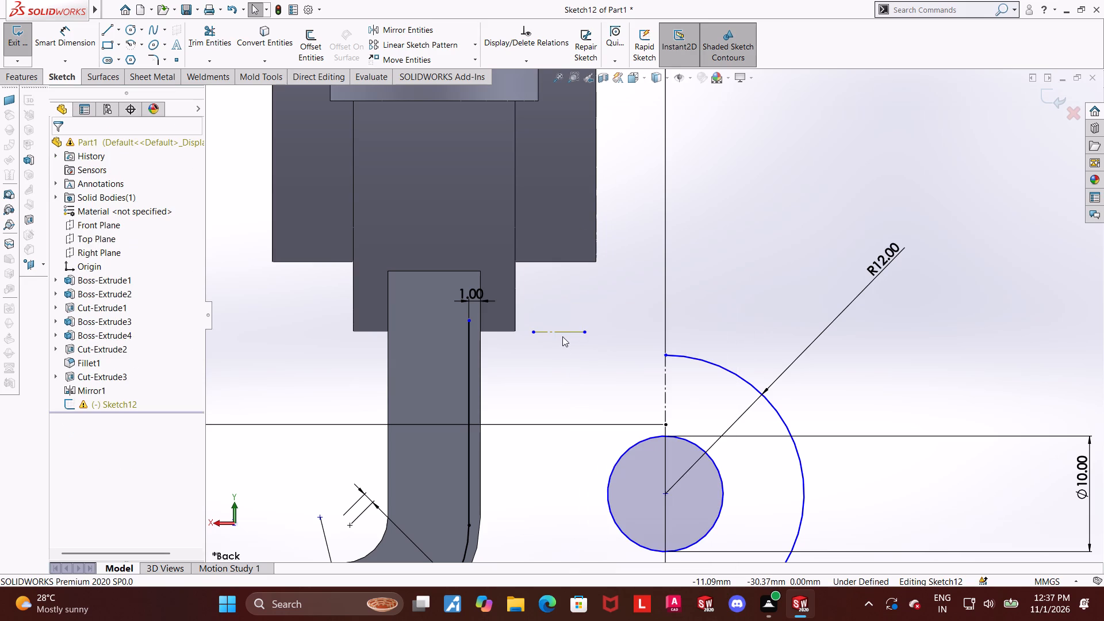
right_click(562, 334)
click(597, 503)
key(Escape)
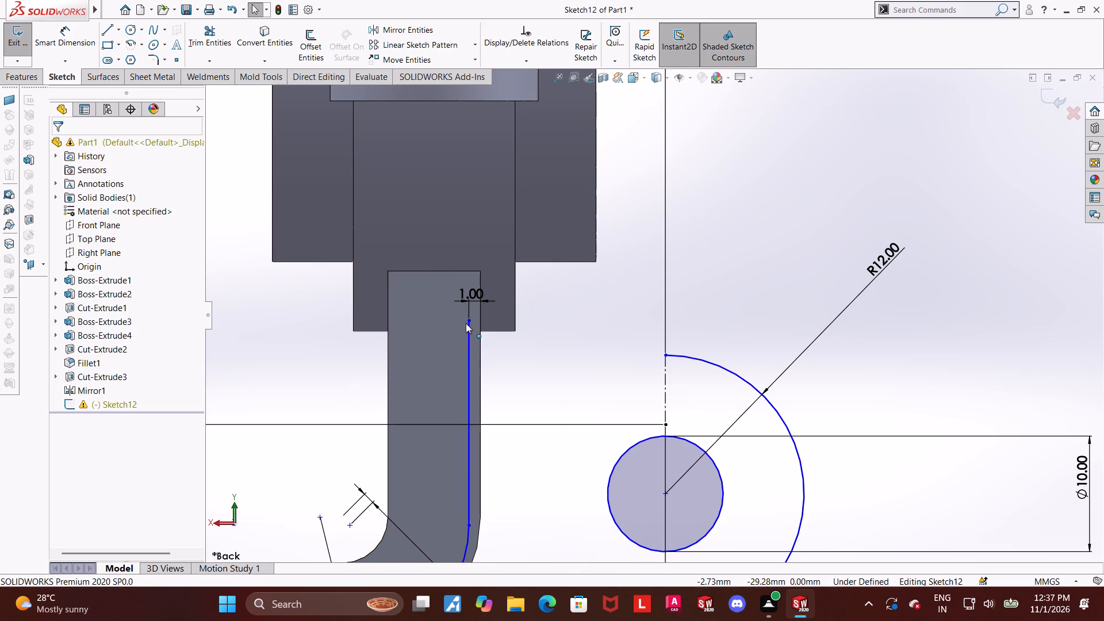
Stretch the upper end of the profile's vertical line along the arm up past the arm's top into the half ring.
drag(466, 323, 467, 237)
click(534, 338)
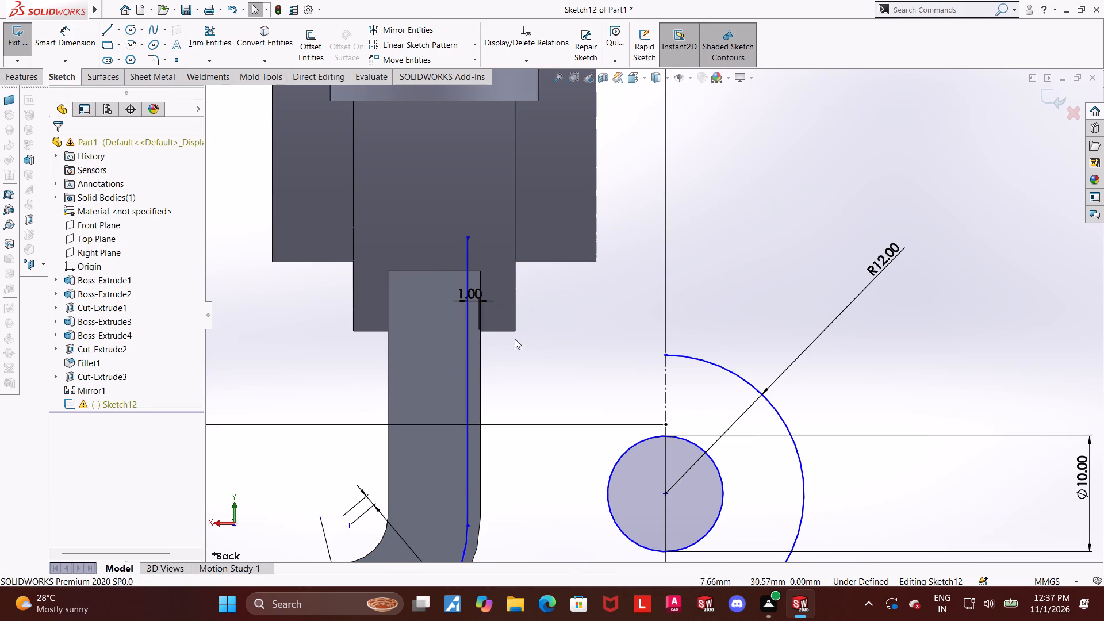
scroll(503, 341, up, 3)
scroll(566, 461, down, 1)
scroll(578, 409, down, 2)
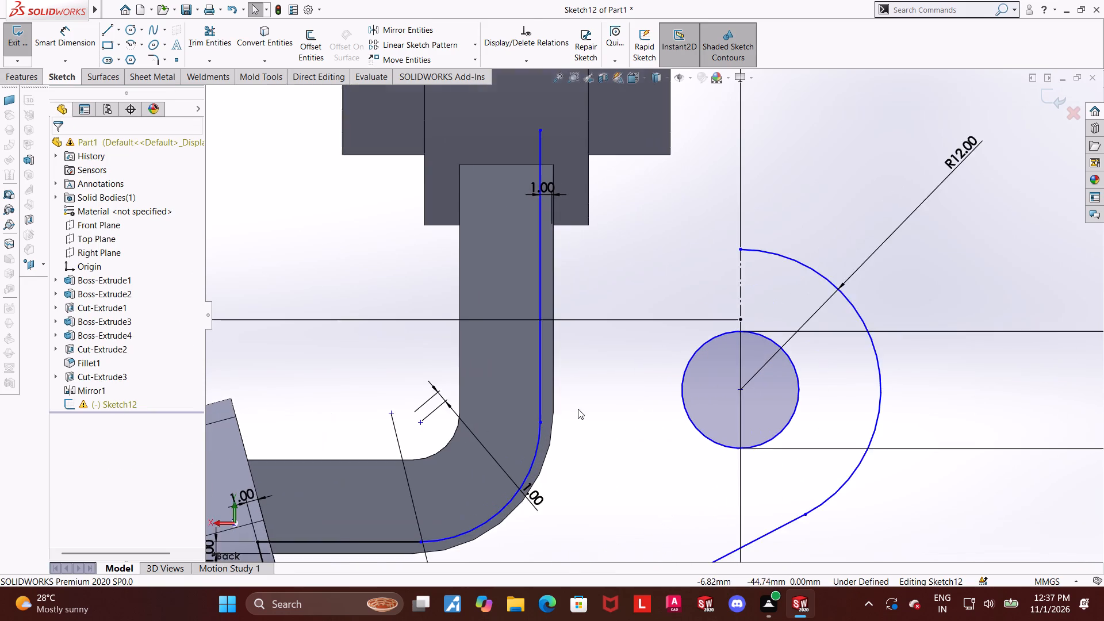
Make the rib profile's vertical line parallel to the arm's adjacent vertical edge.
key(Escape)
scroll(583, 333, up, 2)
ctrl+click(584, 273)
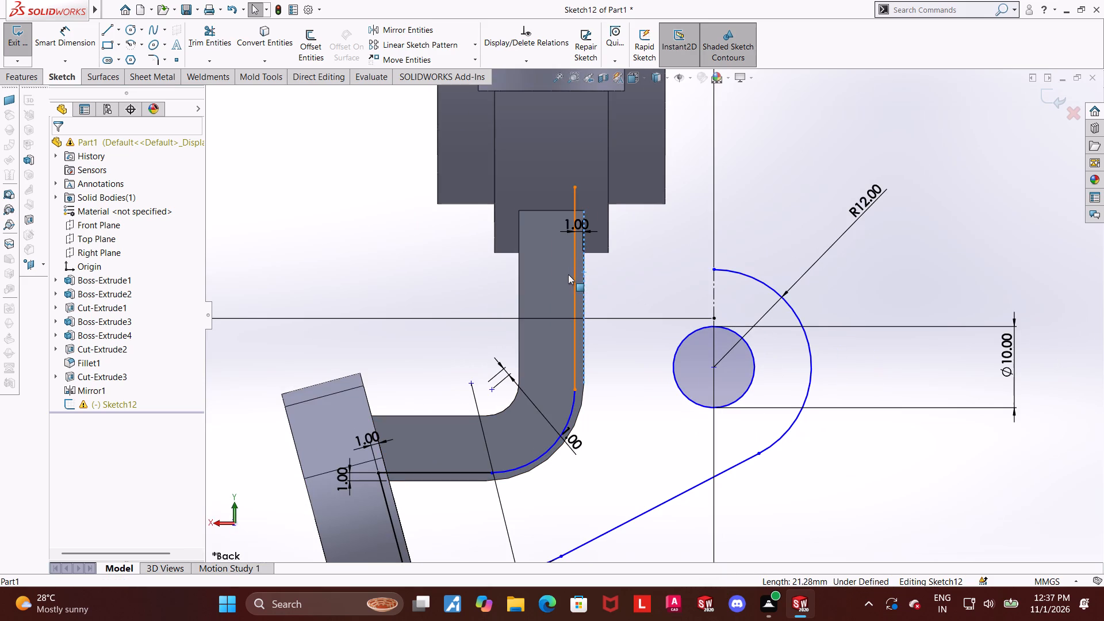
ctrl+click(572, 277)
click(57, 384)
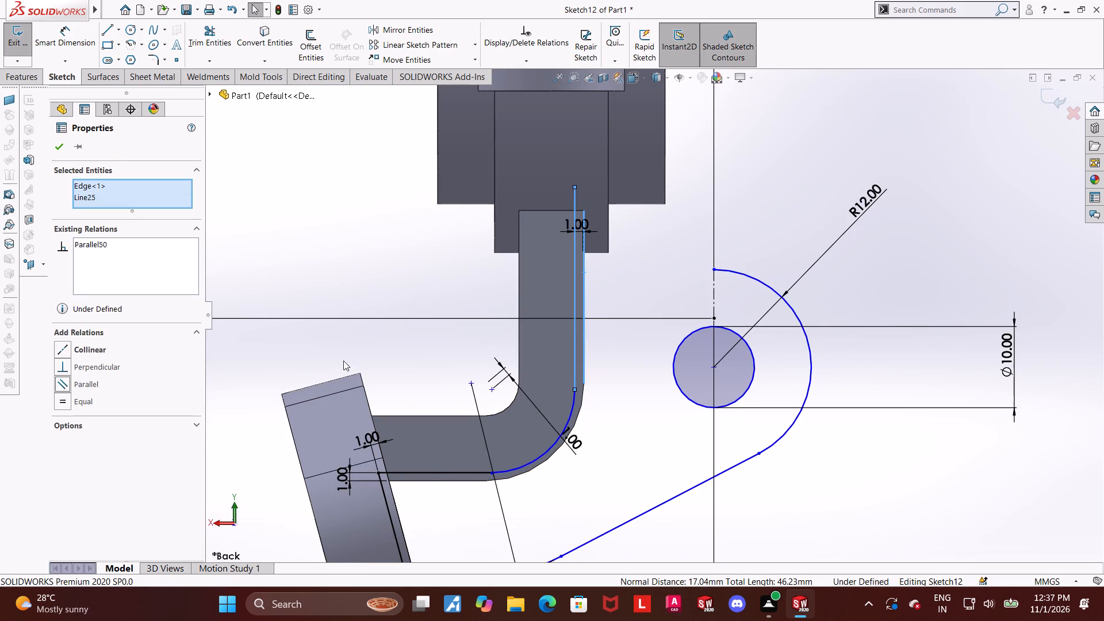
scroll(475, 338, up, 2)
click(902, 259)
Draw a short vertical line down from the half ring's lower edge, continued horizontally to the vertical line through the hole.
scroll(757, 239, down, 5)
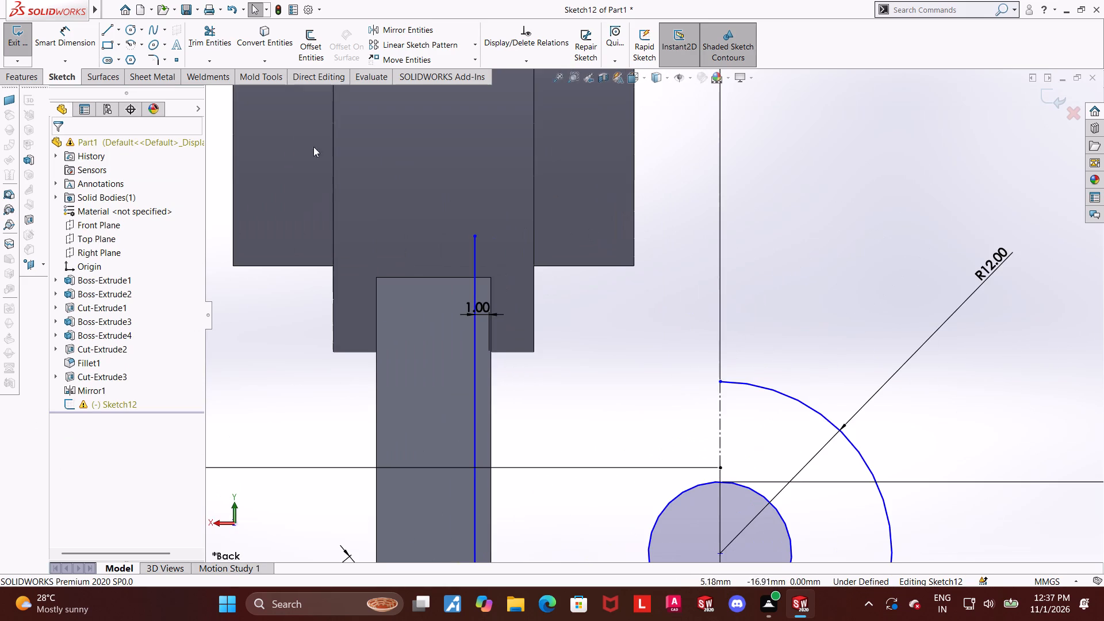
click(105, 30)
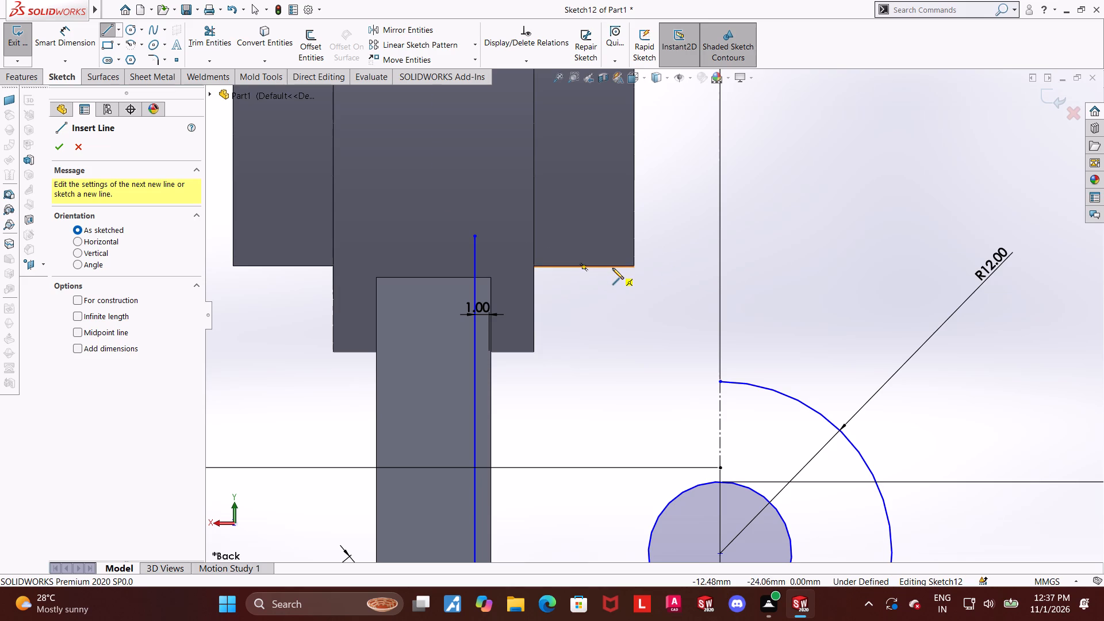
click(612, 302)
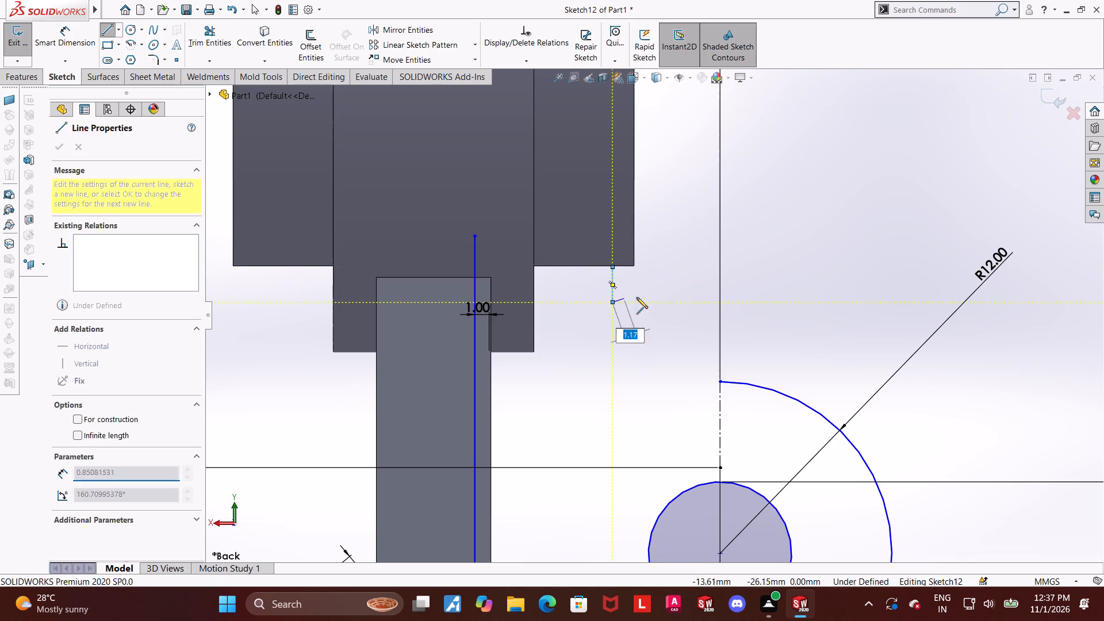
click(718, 302)
key(Escape)
scroll(716, 312, up, 6)
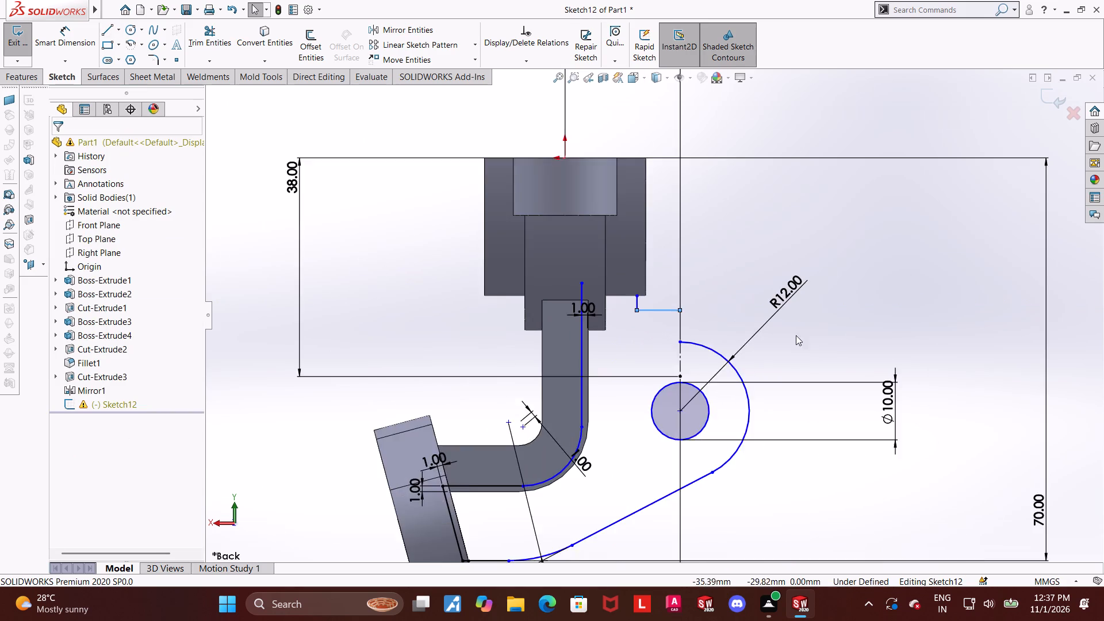
scroll(888, 352, up, 2)
scroll(721, 329, down, 2)
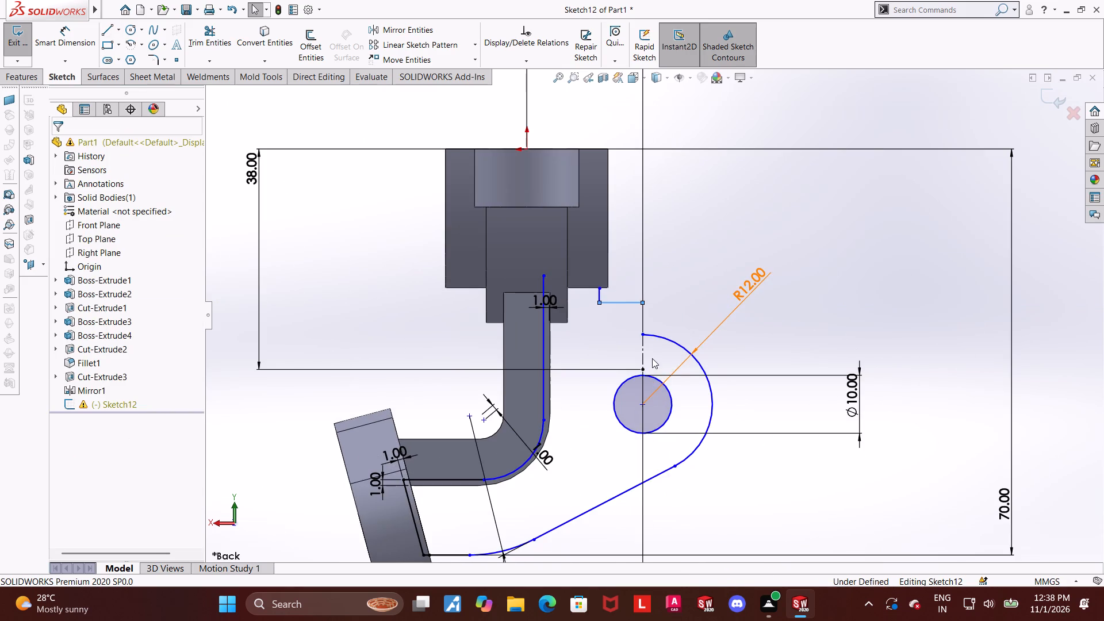
key(Escape)
Merge the 10 mm circle's centre with the sketch point at the end of the 38 mm dimension.
scroll(650, 373, down, 3)
click(638, 410)
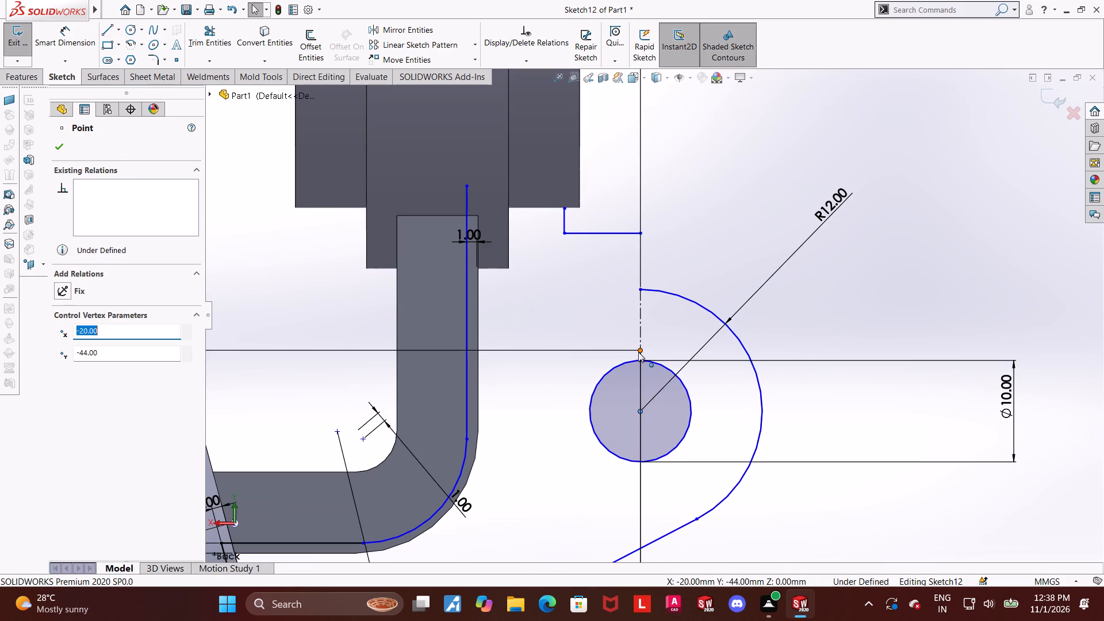
ctrl+click(638, 352)
click(68, 398)
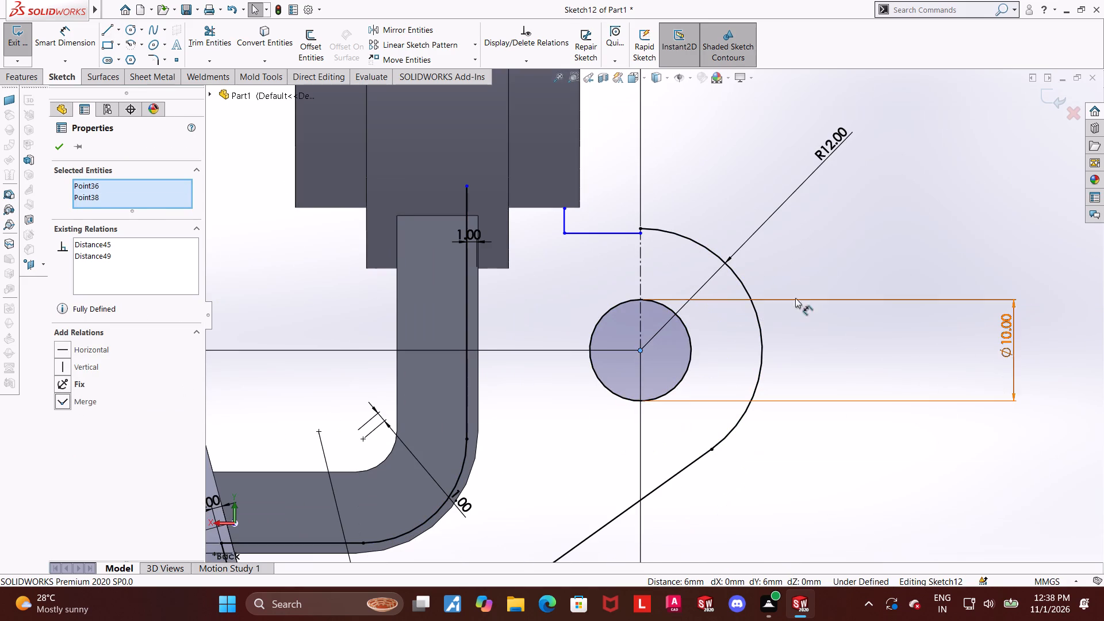
click(853, 269)
Make the new horizontal line tangent to the R12 arc.
click(634, 231)
ctrl+click(659, 229)
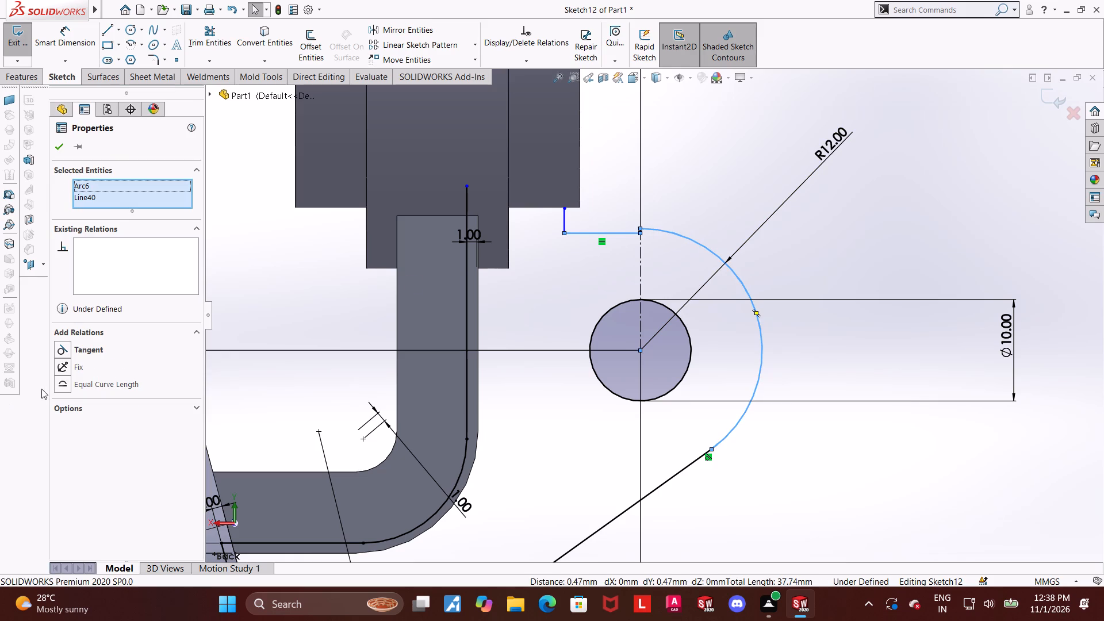
click(66, 352)
click(833, 255)
Dimension the short vertical line 2 mm from the half ring's outer vertical edge.
scroll(834, 255, up, 3)
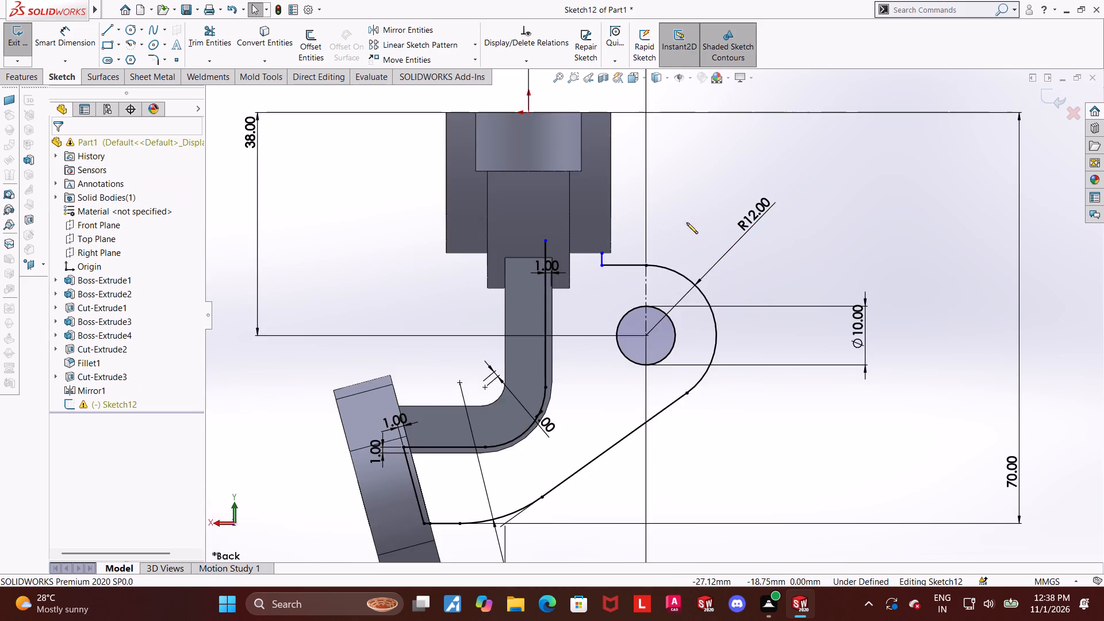
scroll(687, 223, down, 2)
key(Escape)
click(76, 32)
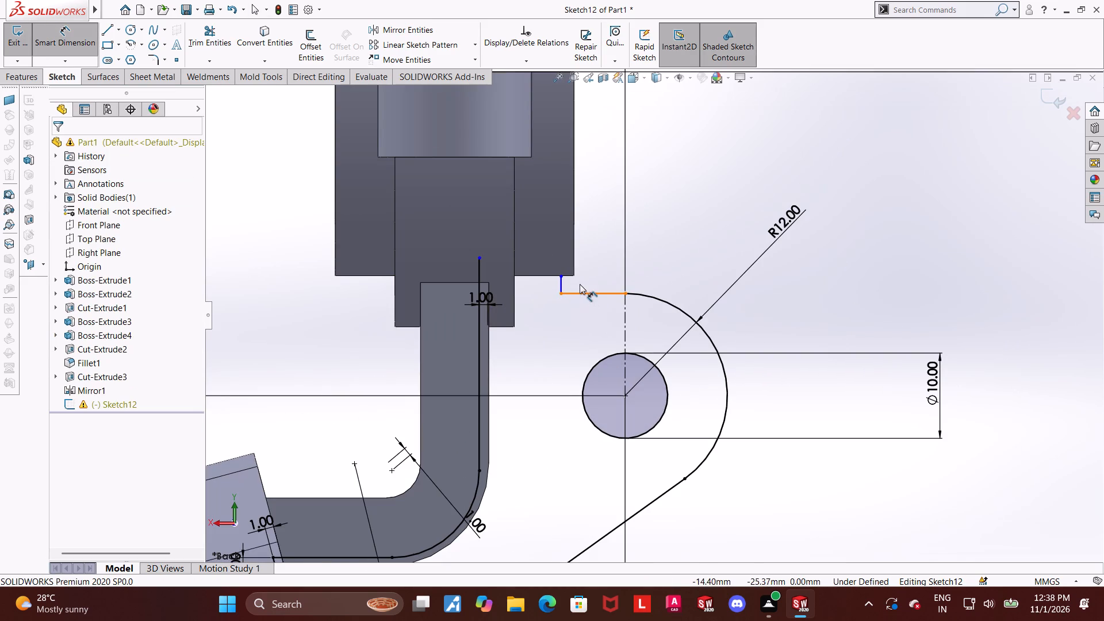
scroll(585, 283, down, 2)
click(558, 283)
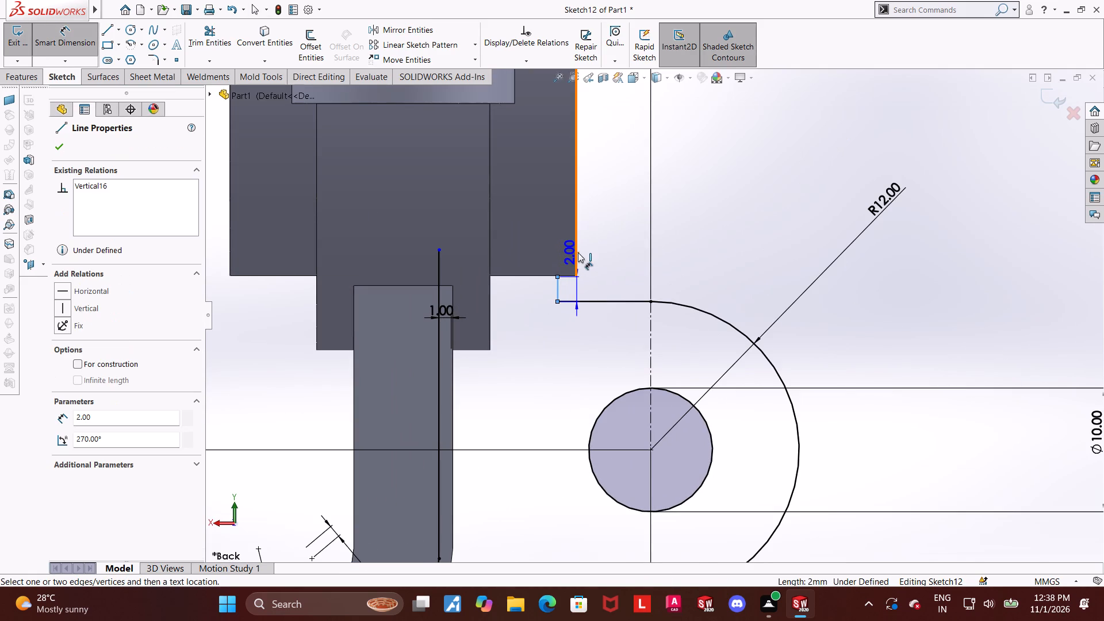
click(578, 252)
click(545, 204)
key(2)
key(Return)
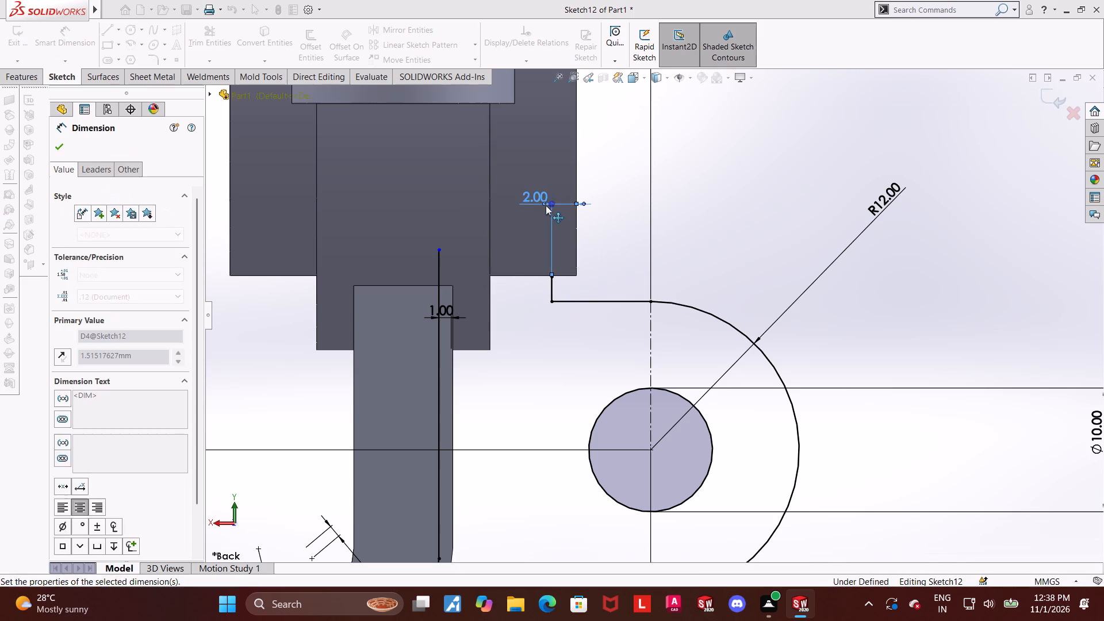
key(Escape)
click(69, 35)
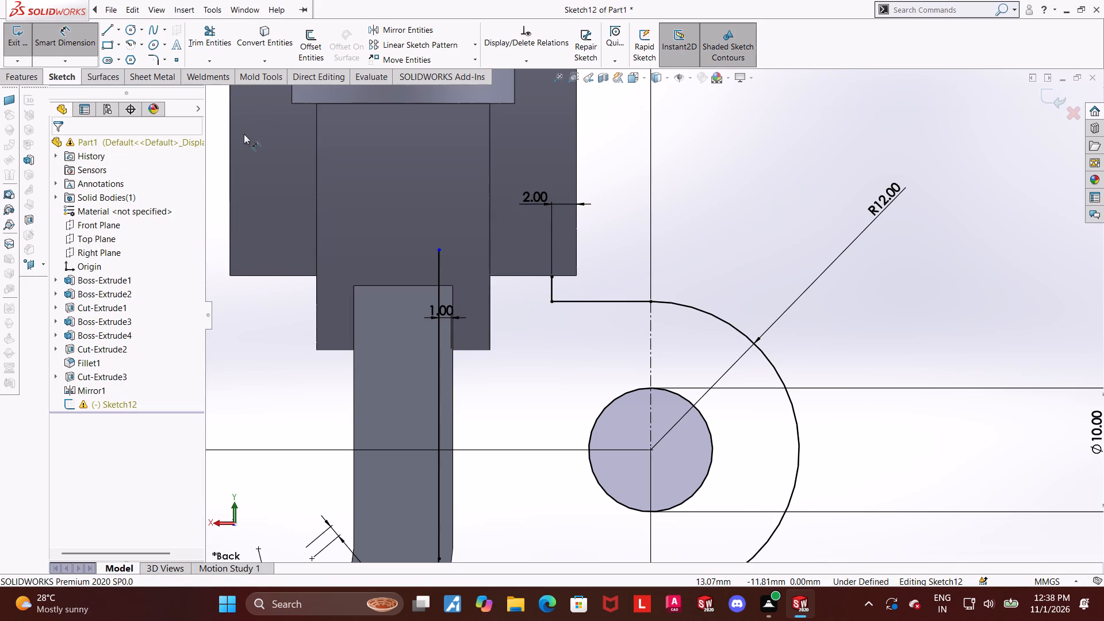
key(Escape)
Sketch a circle about 1.84 mm in diameter between the half ring's lower edge and the new horizontal line.
scroll(609, 291, down, 4)
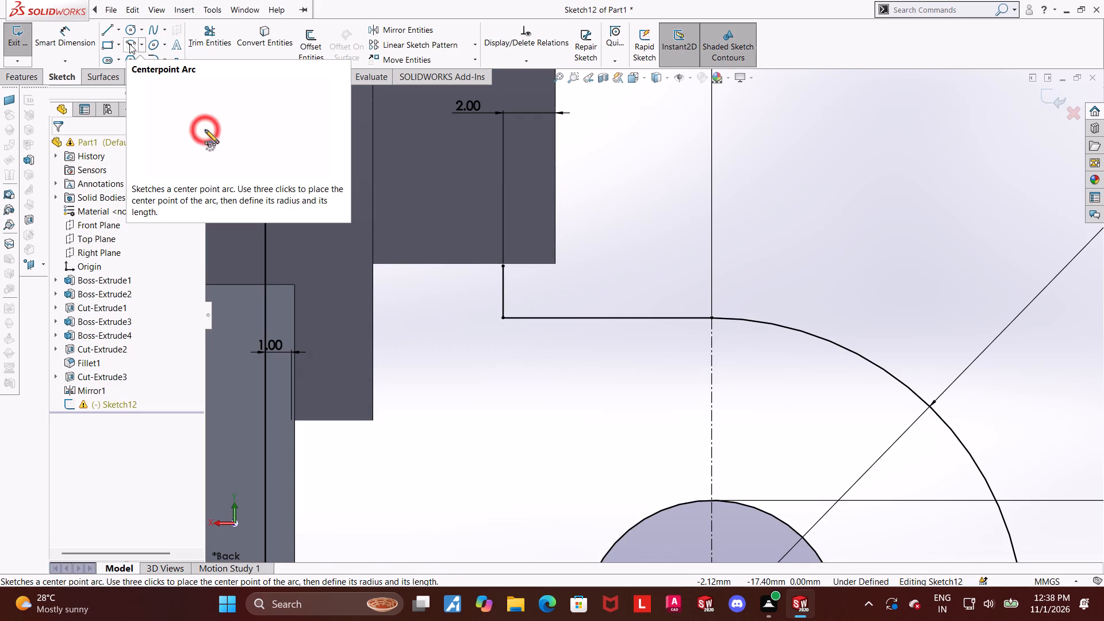
click(128, 30)
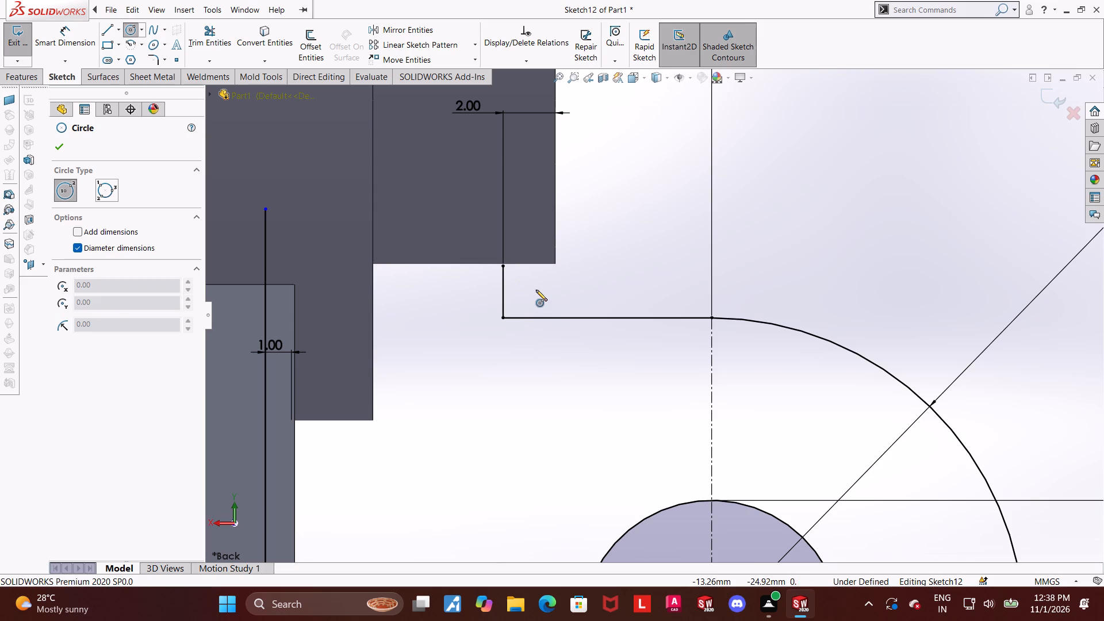
click(536, 290)
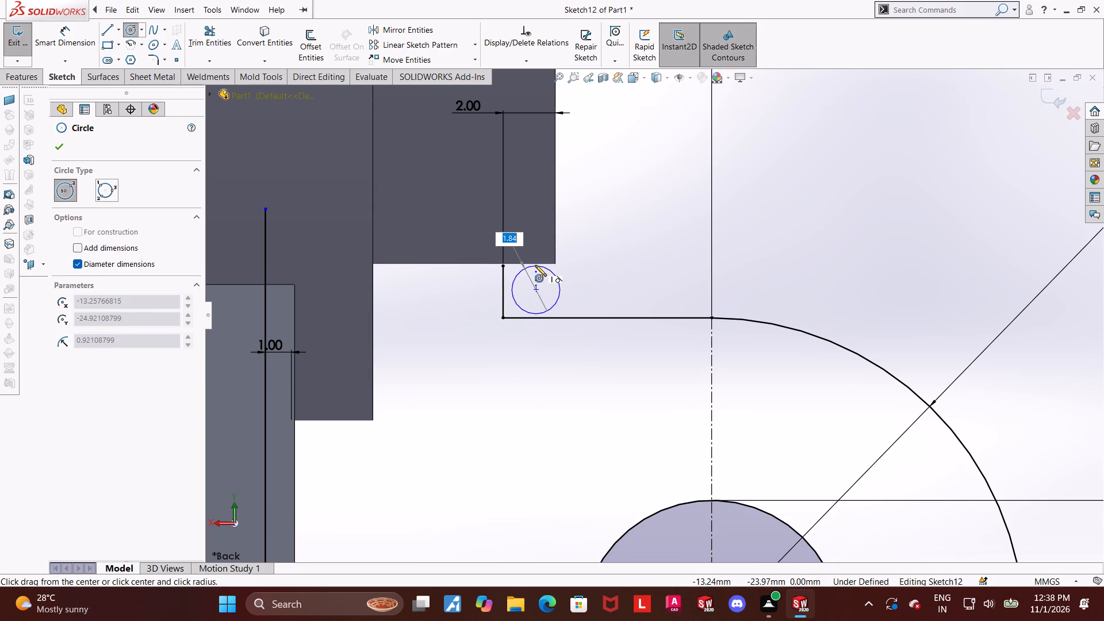
click(535, 265)
key(Escape)
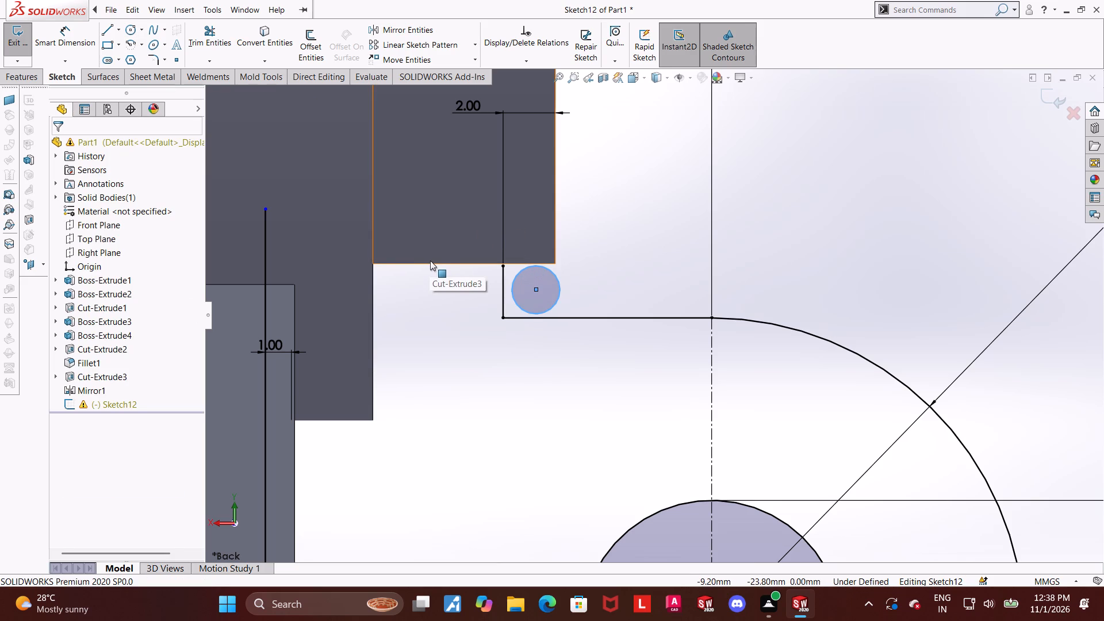
Make the small circle tangent to the half ring's lower edge and to the short vertical line.
click(431, 266)
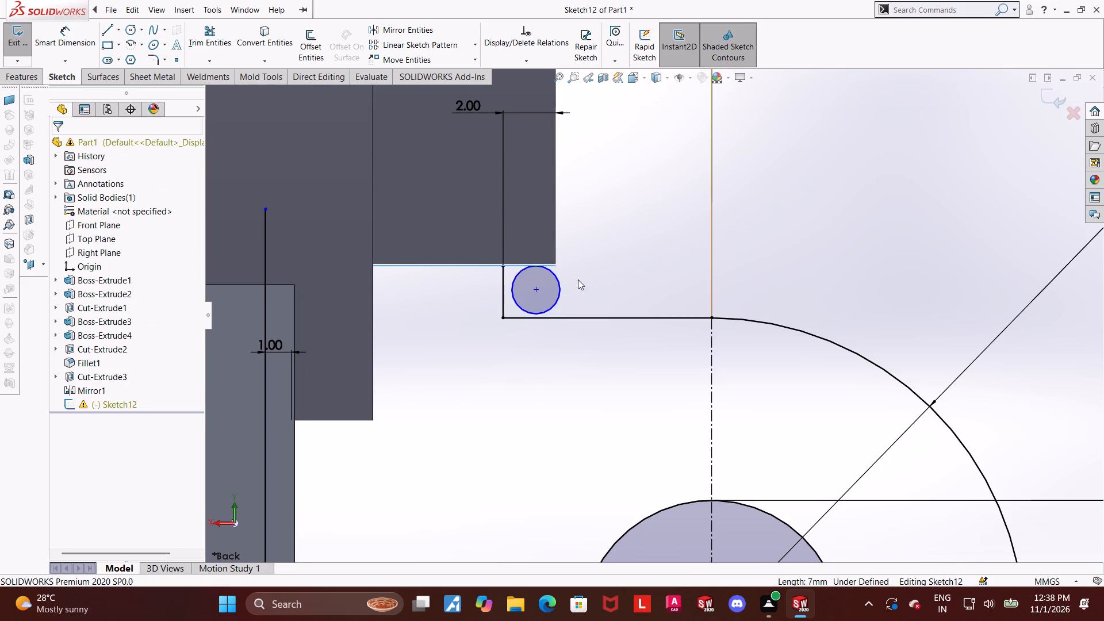
ctrl+click(559, 282)
click(57, 345)
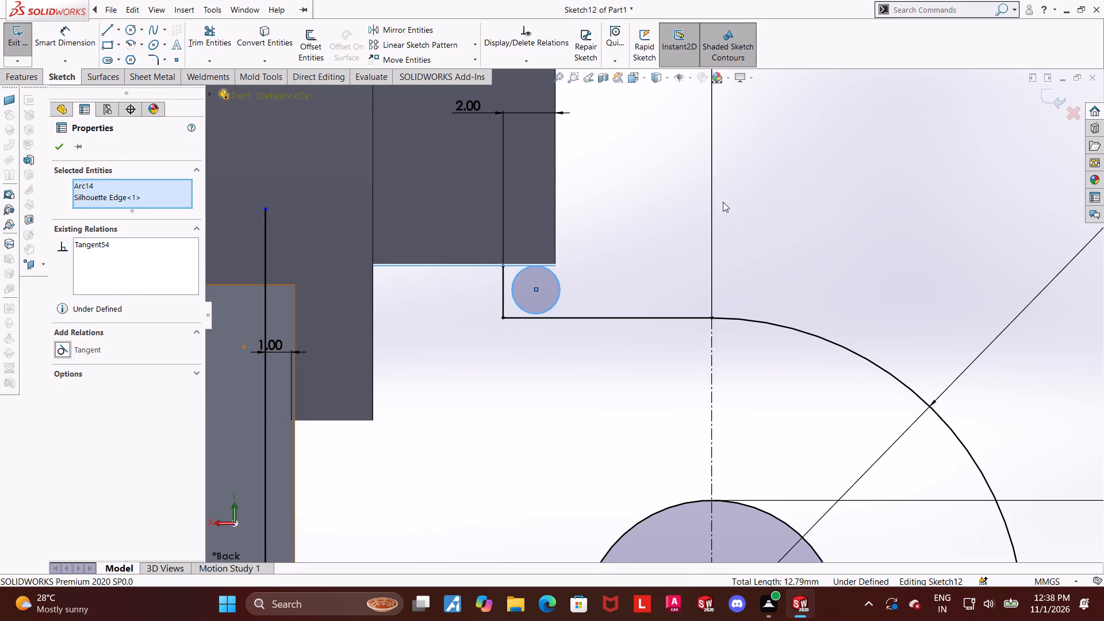
click(723, 202)
click(500, 287)
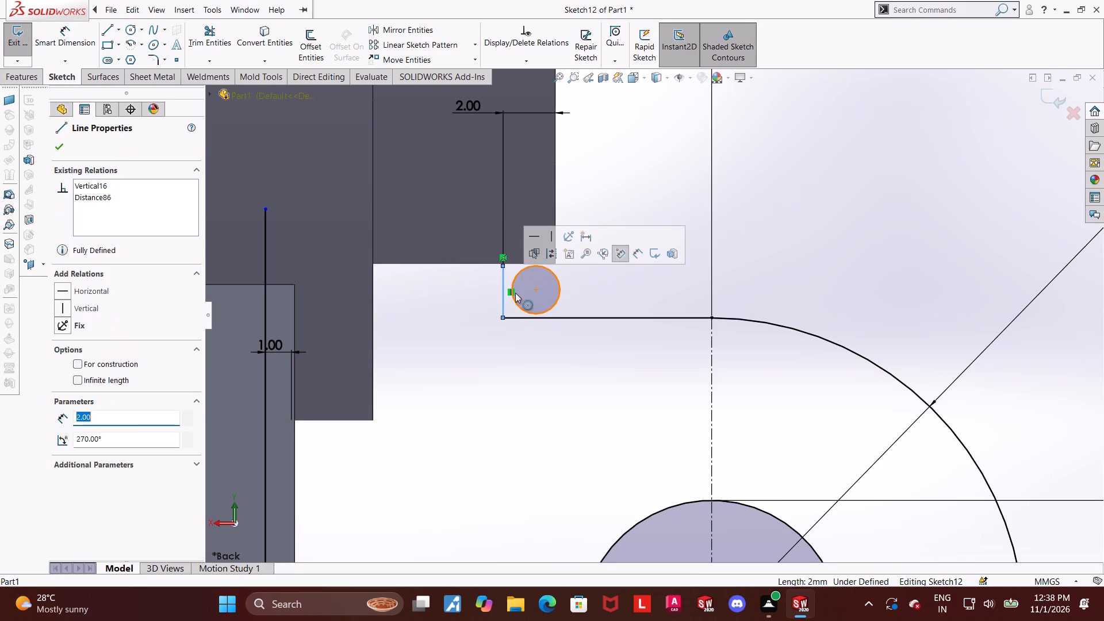
ctrl+click(517, 305)
click(60, 347)
click(691, 224)
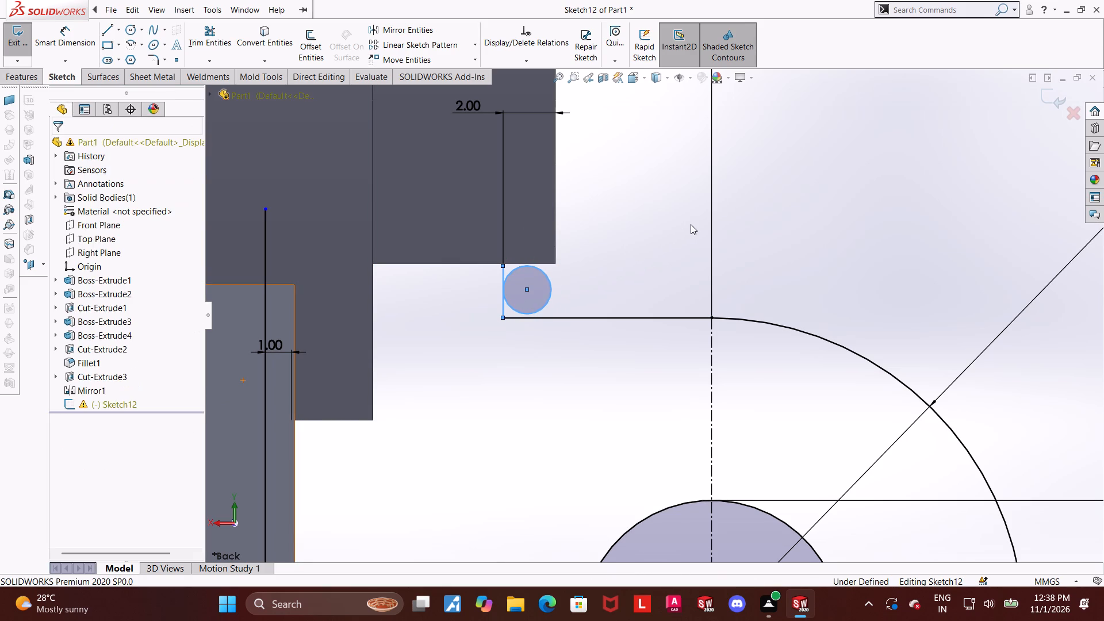
Draw a vertical centreline across the small circle, from its top through its centre to its bottom.
scroll(640, 259, down, 2)
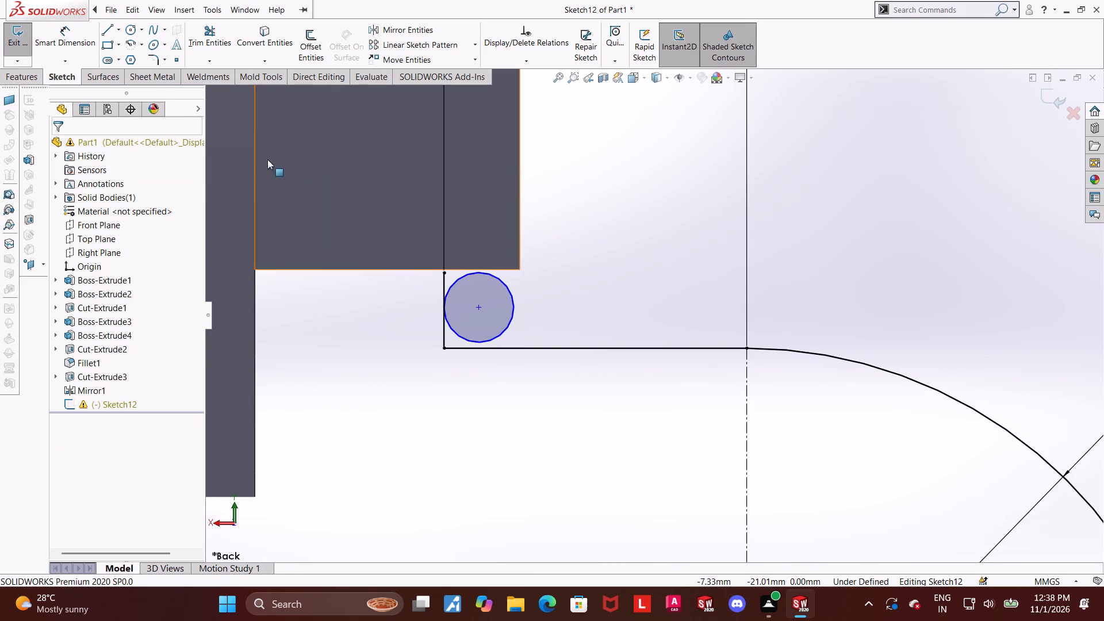
click(123, 26)
key(Escape)
click(118, 29)
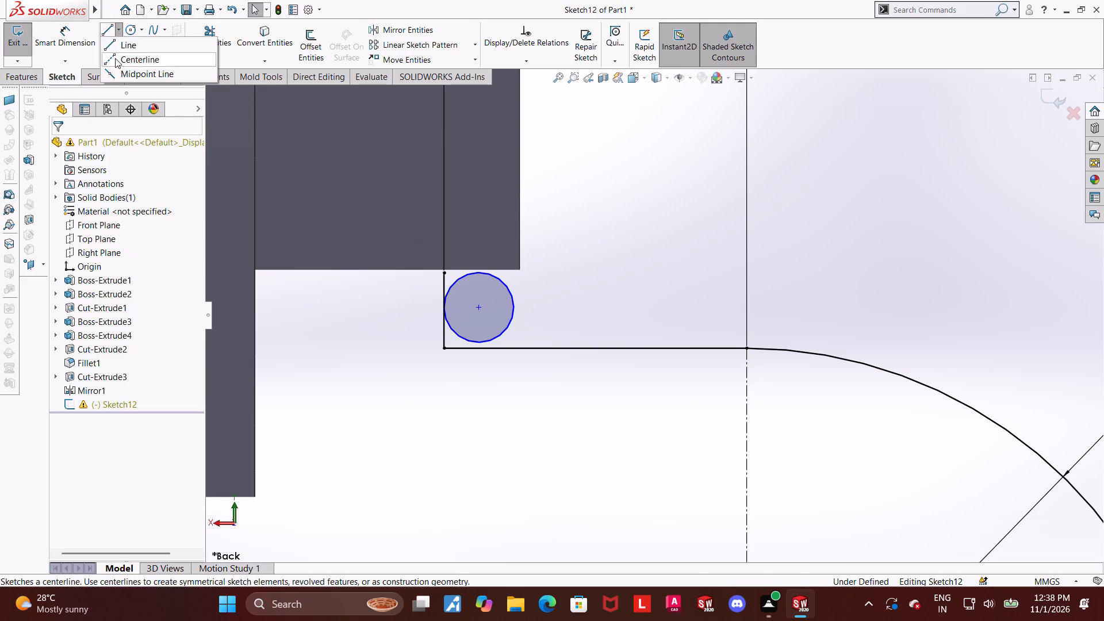
click(115, 58)
click(480, 273)
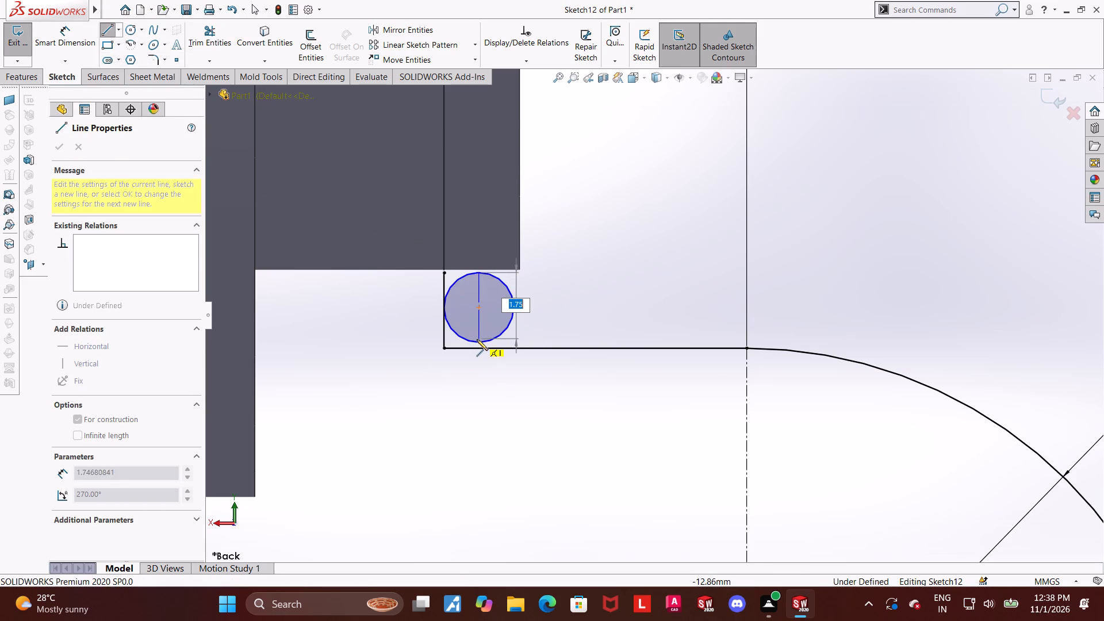
click(478, 343)
key(Escape)
key(Escape)
key(Escape)
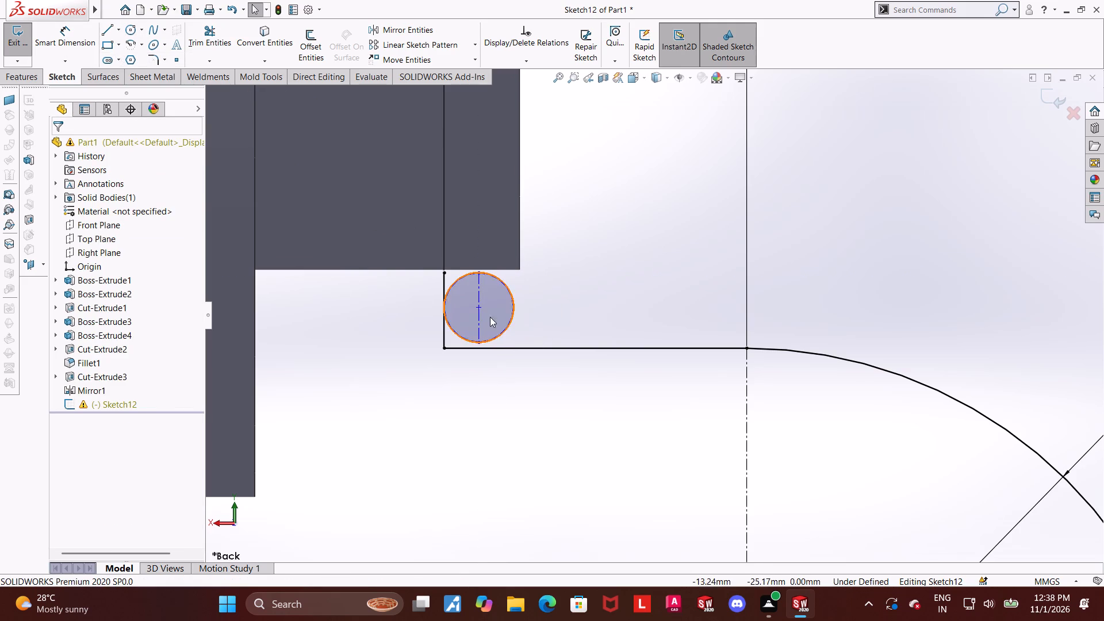
Convert the small circle's vertical centreline from construction geometry to a solid line.
click(480, 317)
click(530, 269)
key(Escape)
key(Escape)
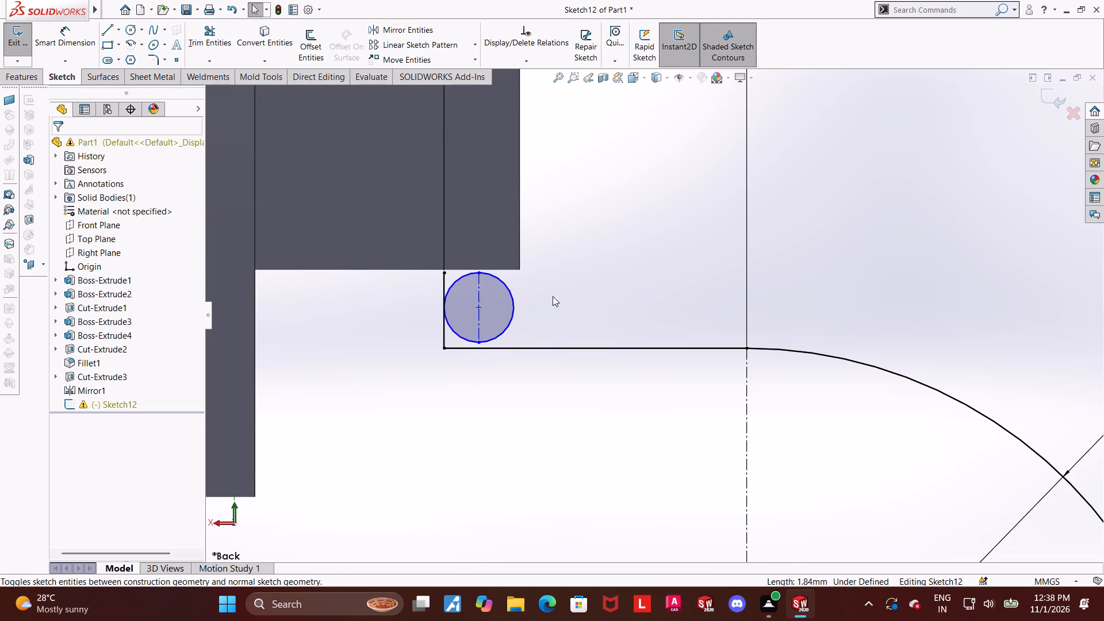
scroll(552, 296, down, 2)
click(456, 342)
click(506, 312)
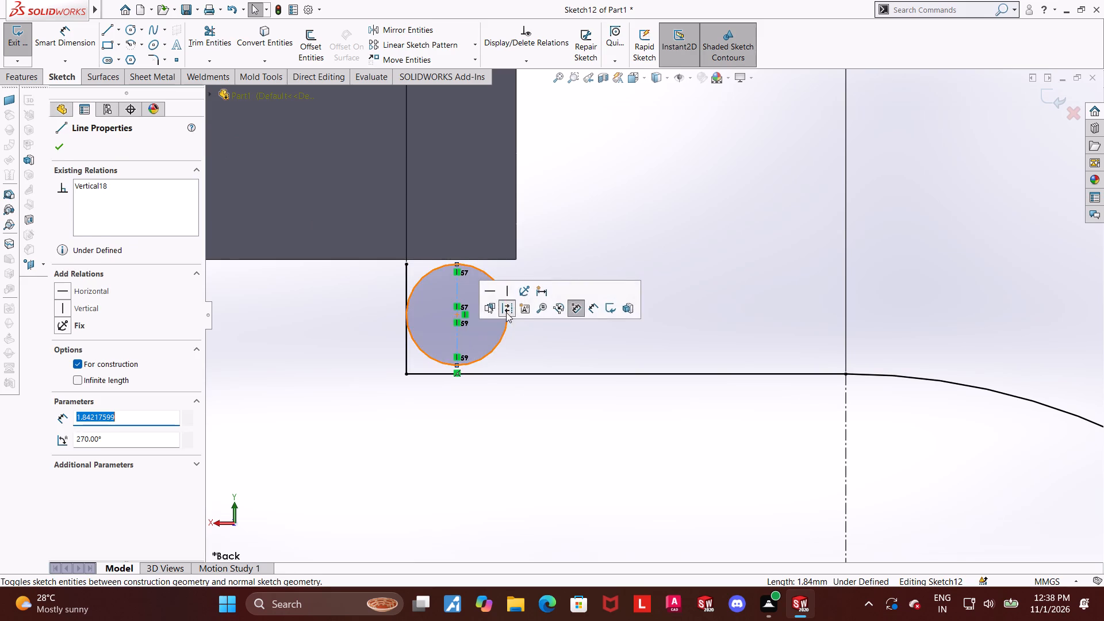
key(Escape)
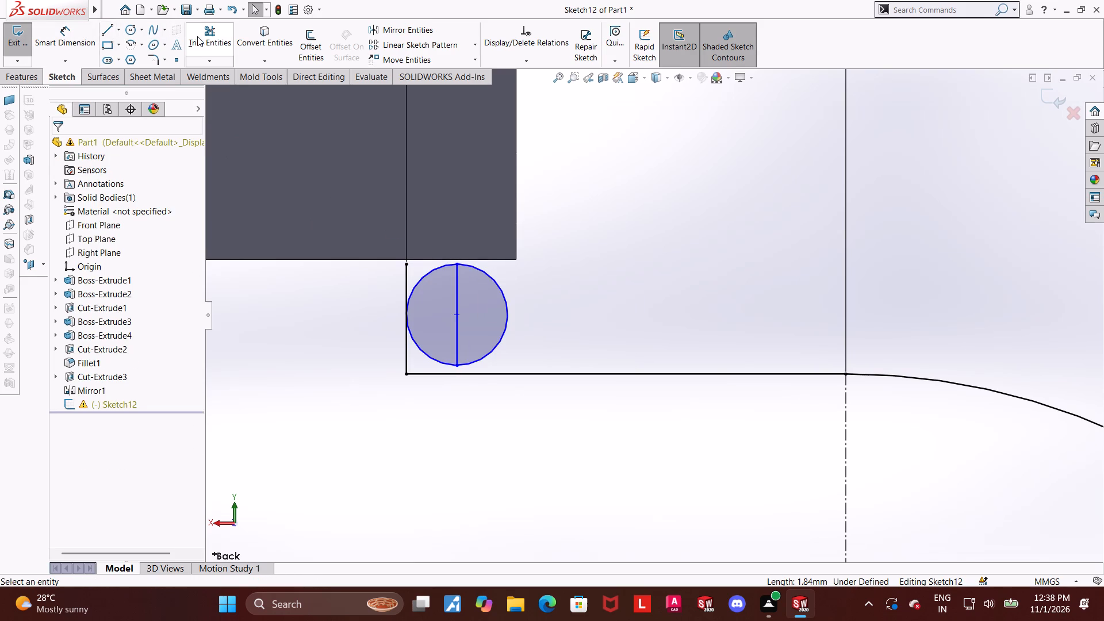
Trim away the half of the small circle that faces the R12 arc, keeping the half touching the short vertical line.
click(197, 36)
key(Escape)
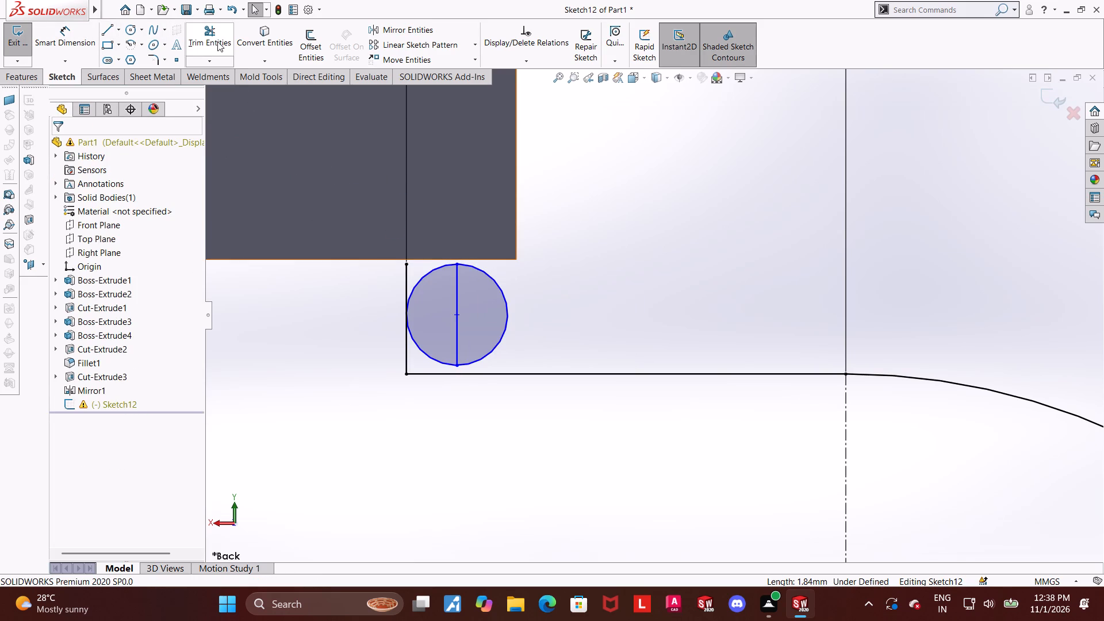
click(216, 41)
drag(493, 316, 572, 310)
key(Escape)
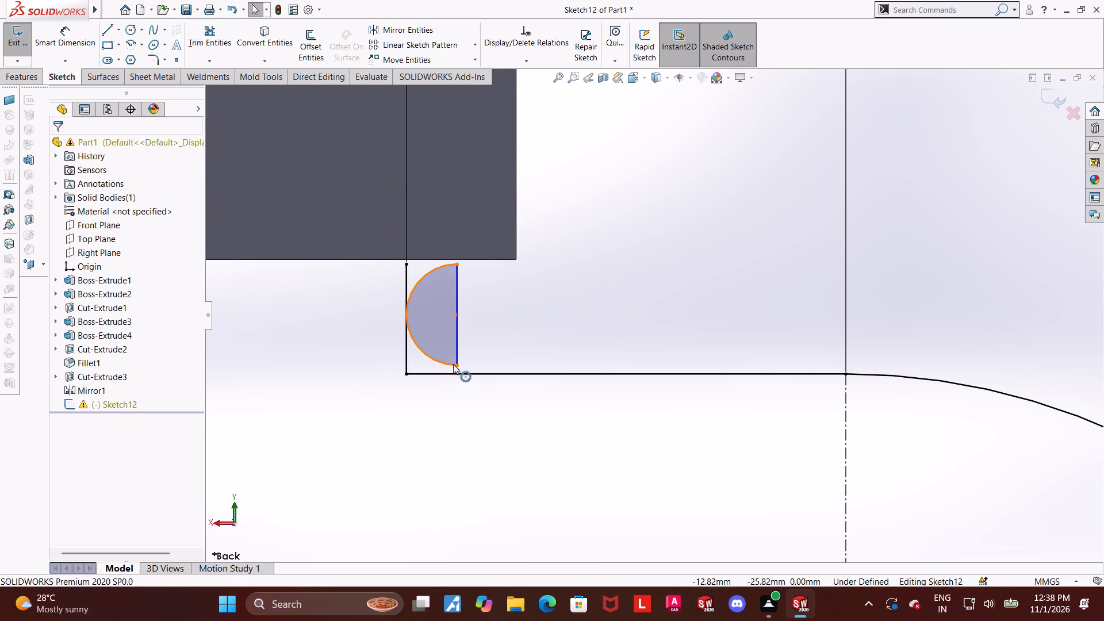
Make the remaining semicircular arc tangent to the horizontal line beneath it.
click(448, 365)
ctrl+click(449, 372)
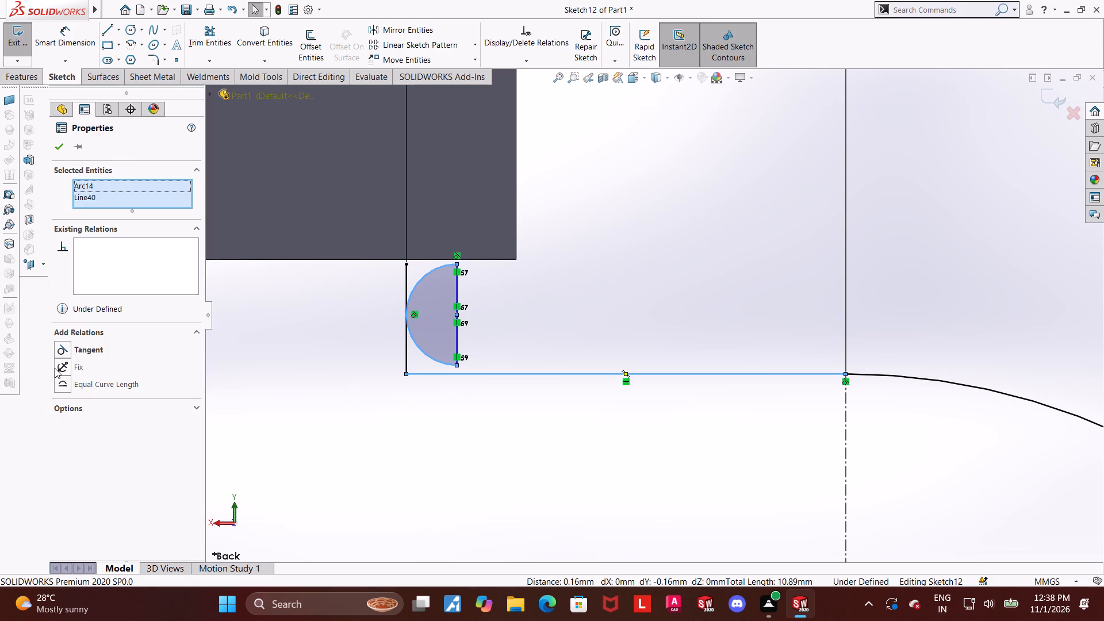
click(57, 349)
click(779, 263)
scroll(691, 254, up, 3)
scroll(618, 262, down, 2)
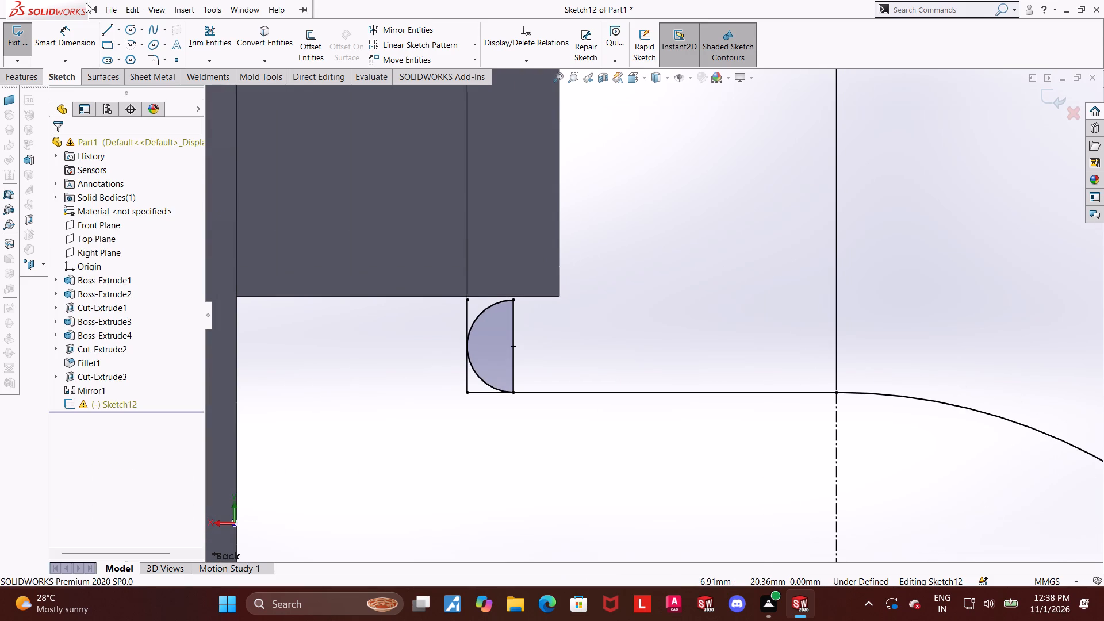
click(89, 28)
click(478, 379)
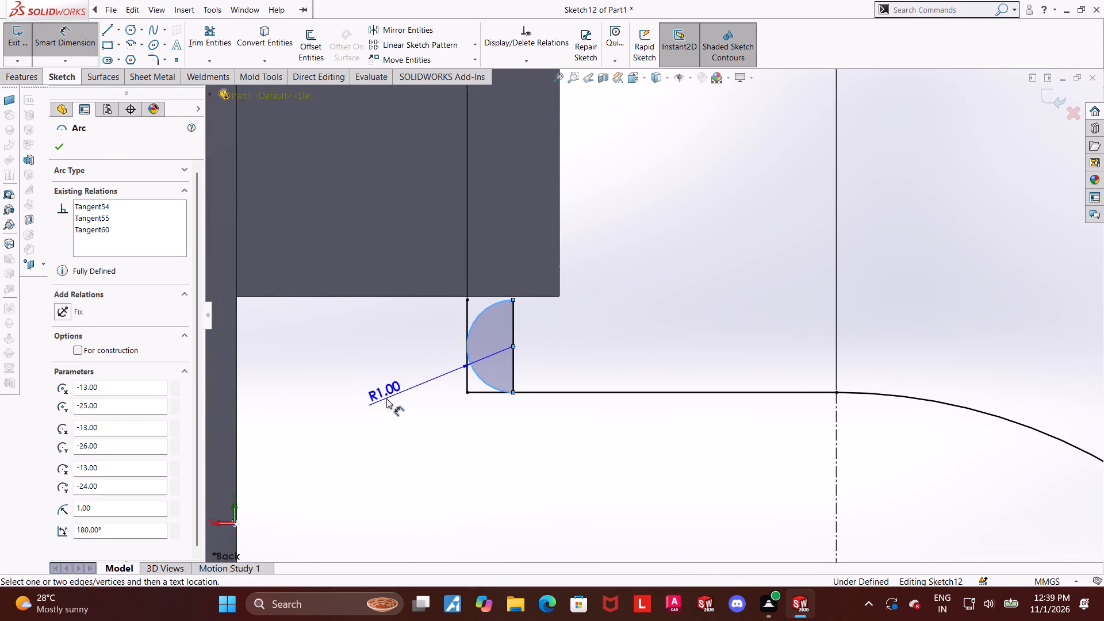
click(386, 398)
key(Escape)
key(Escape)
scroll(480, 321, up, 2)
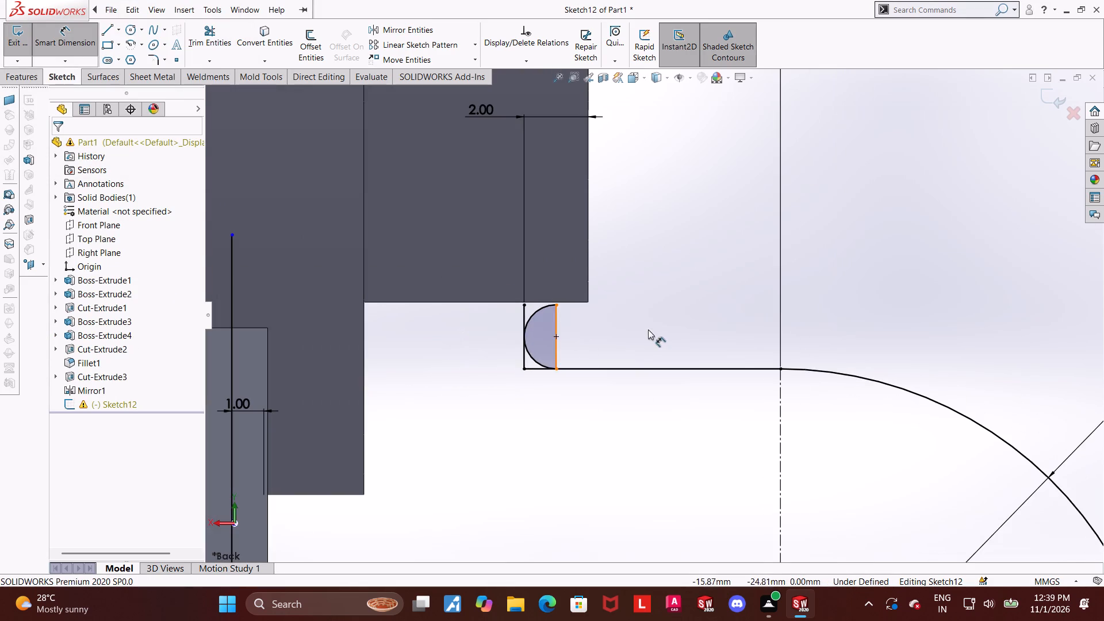
Trim the upper part of the short vertical line, above the point where the small semicircular arc touches it.
scroll(619, 318, down, 1)
click(202, 34)
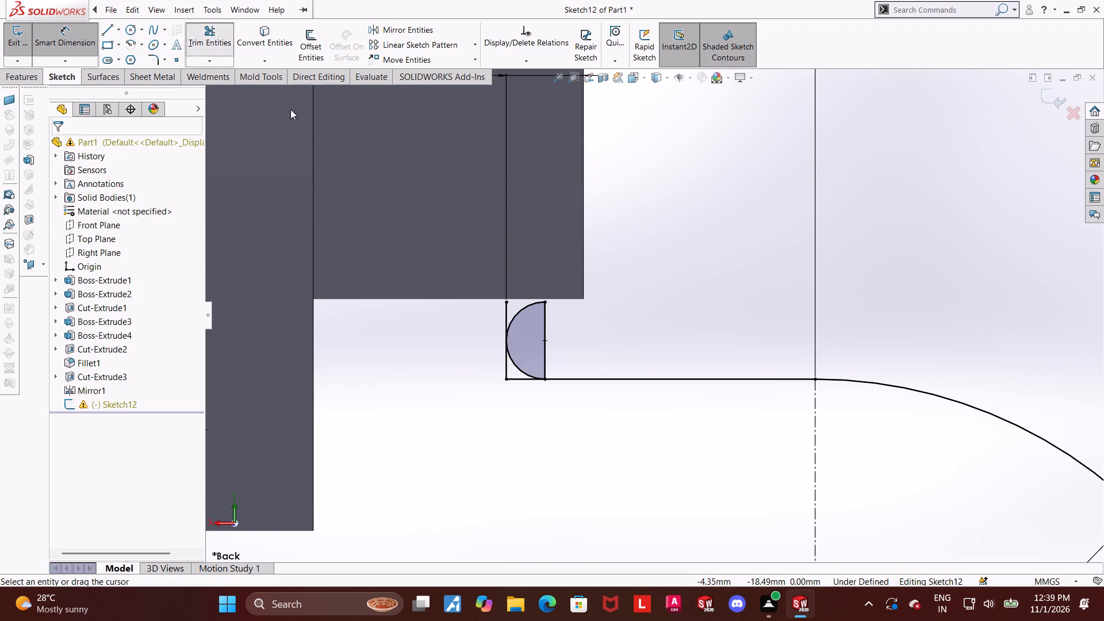
drag(513, 304, 482, 339)
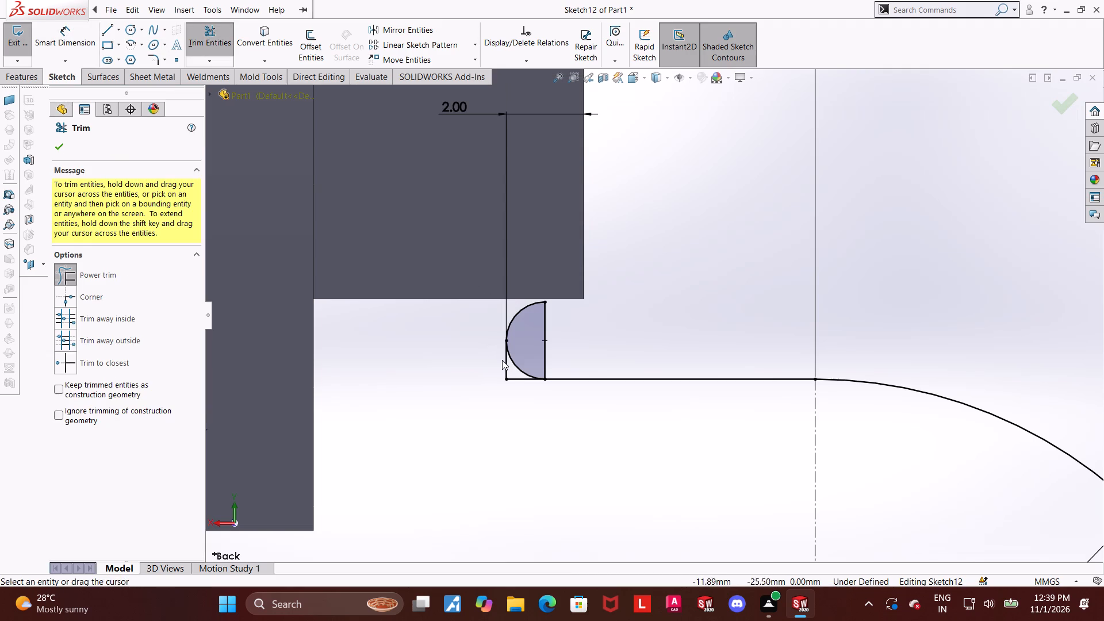
key(Escape)
click(505, 361)
click(562, 329)
key(Escape)
Draw a line about 1.4 mm up from the small arc's top end, and a horizontal line about 10 mm across to the long vertical line.
scroll(601, 369, up, 1)
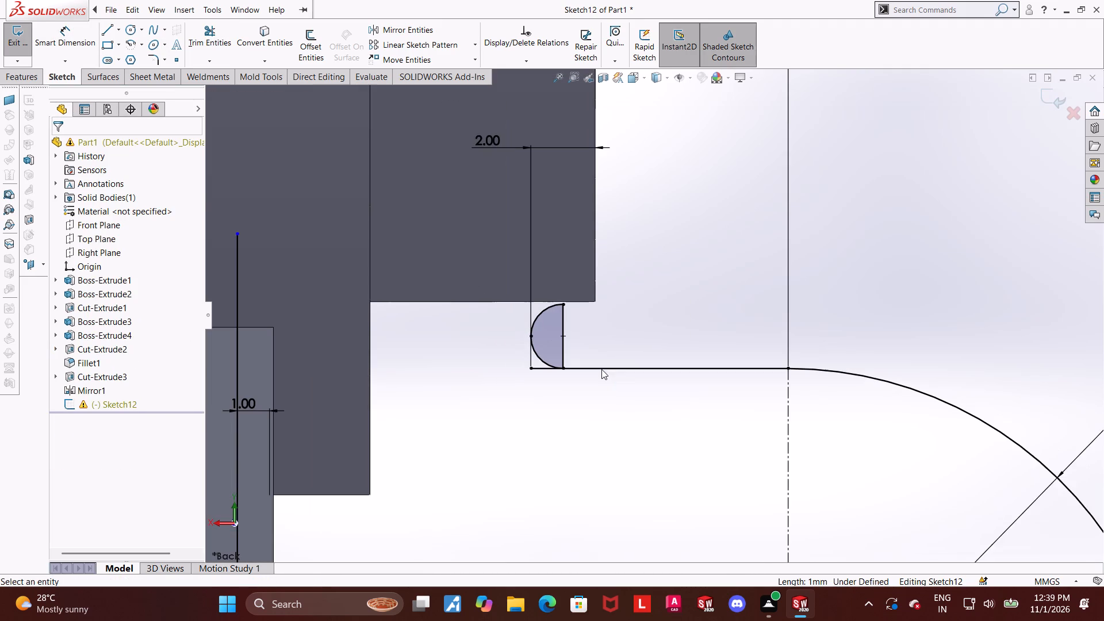
scroll(620, 296, up, 1)
scroll(622, 320, down, 1)
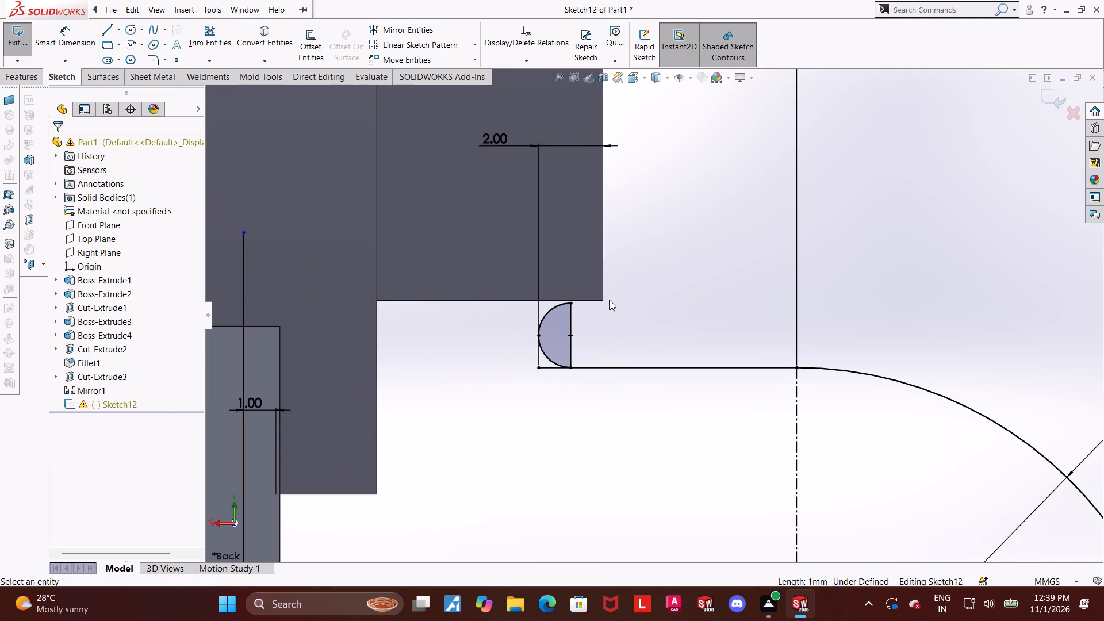
click(115, 28)
key(Escape)
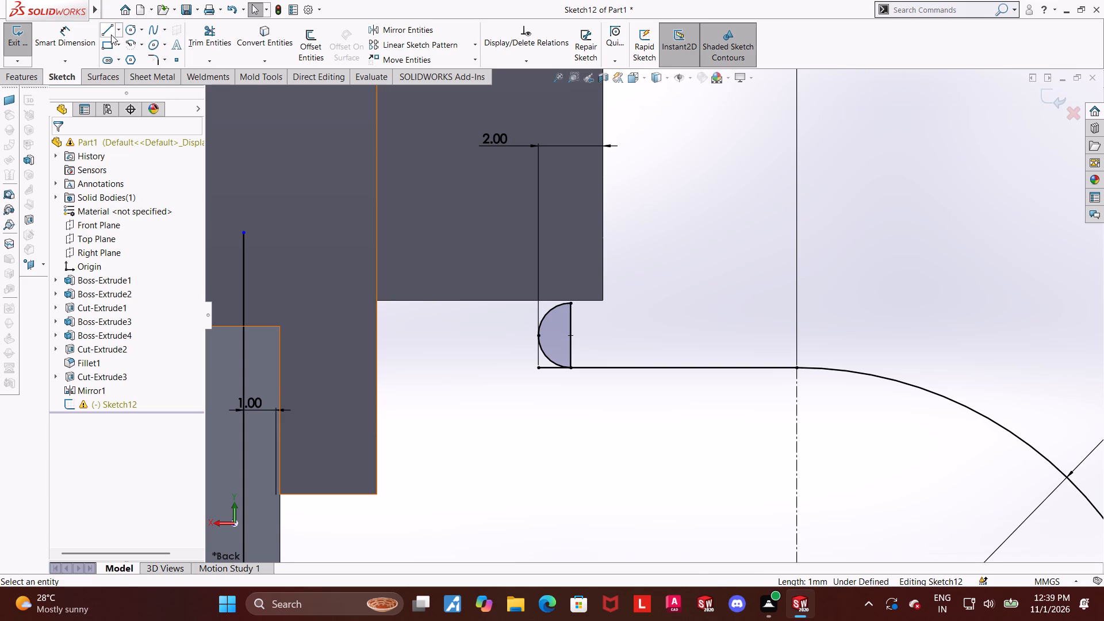
click(109, 34)
click(572, 302)
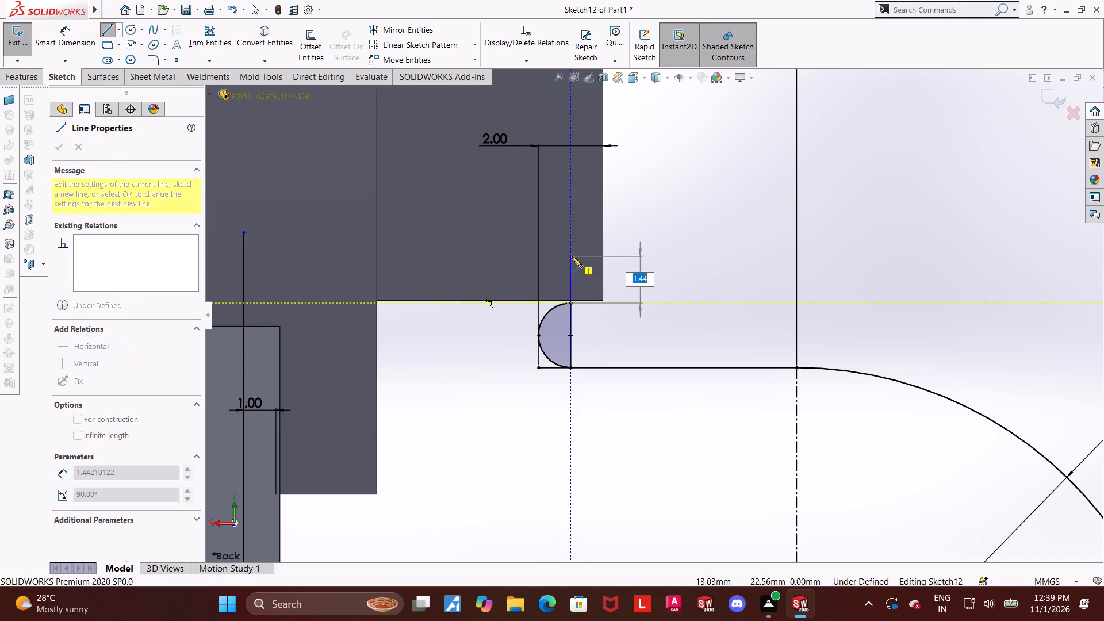
click(571, 258)
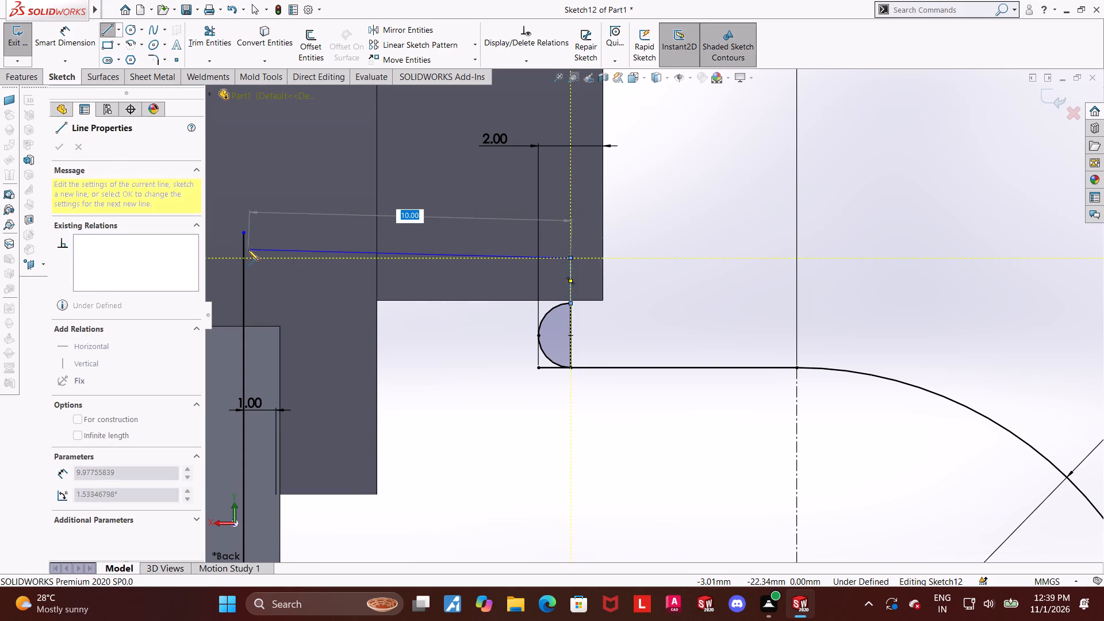
click(244, 258)
key(Escape)
key(Escape)
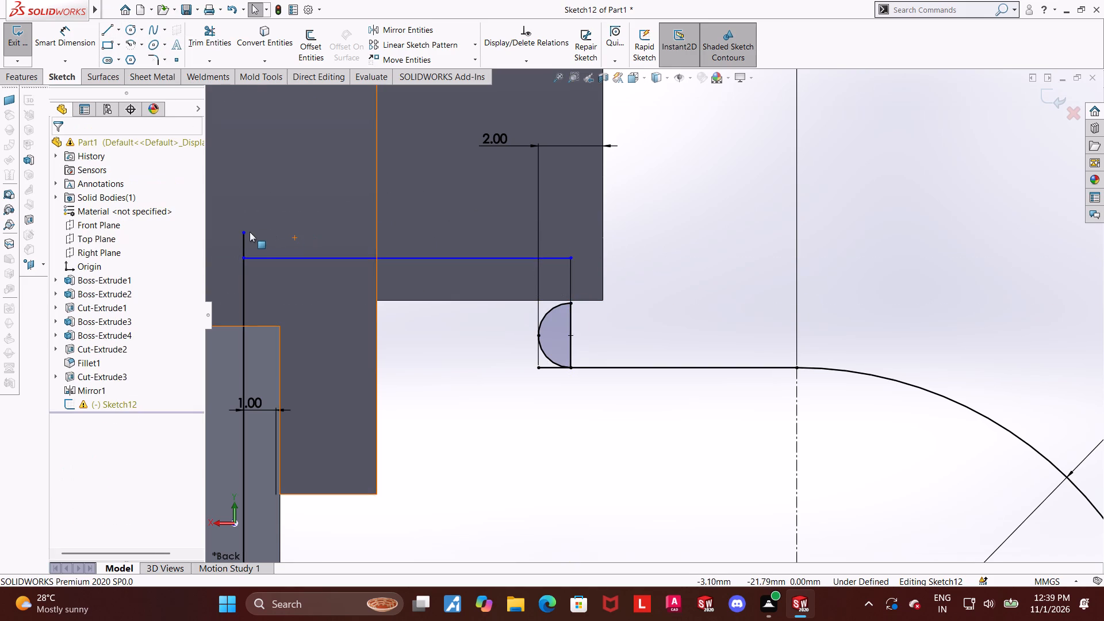
Merge the long vertical line's top endpoint with the end of the new horizontal line.
click(244, 233)
ctrl+click(245, 258)
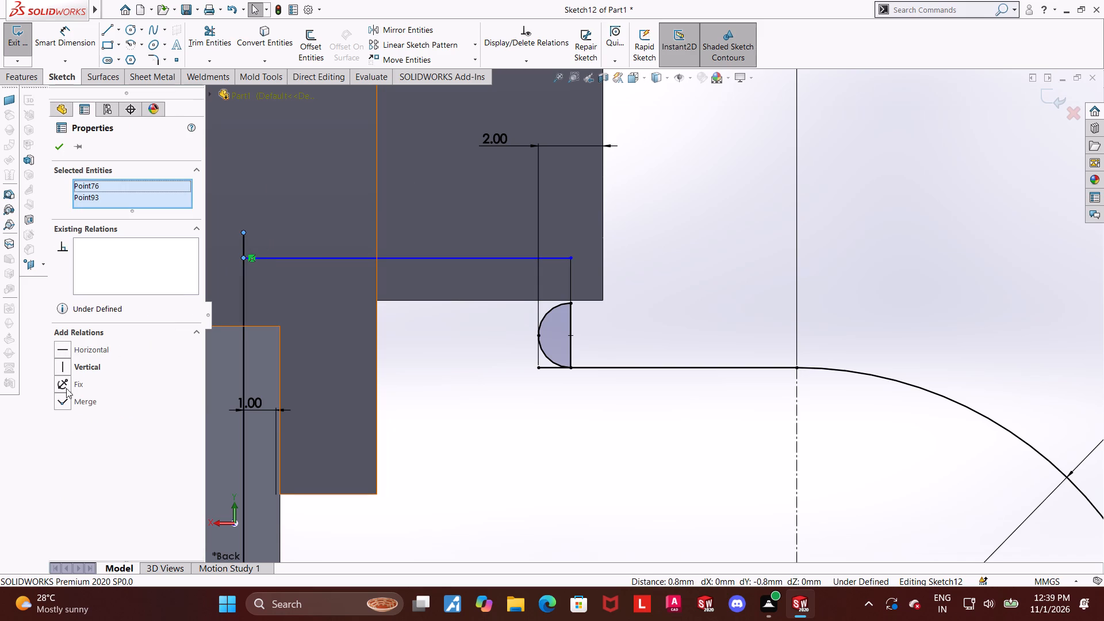
click(66, 396)
key(Escape)
Dimension the short vertical line above the small arc to 1 mm.
click(74, 33)
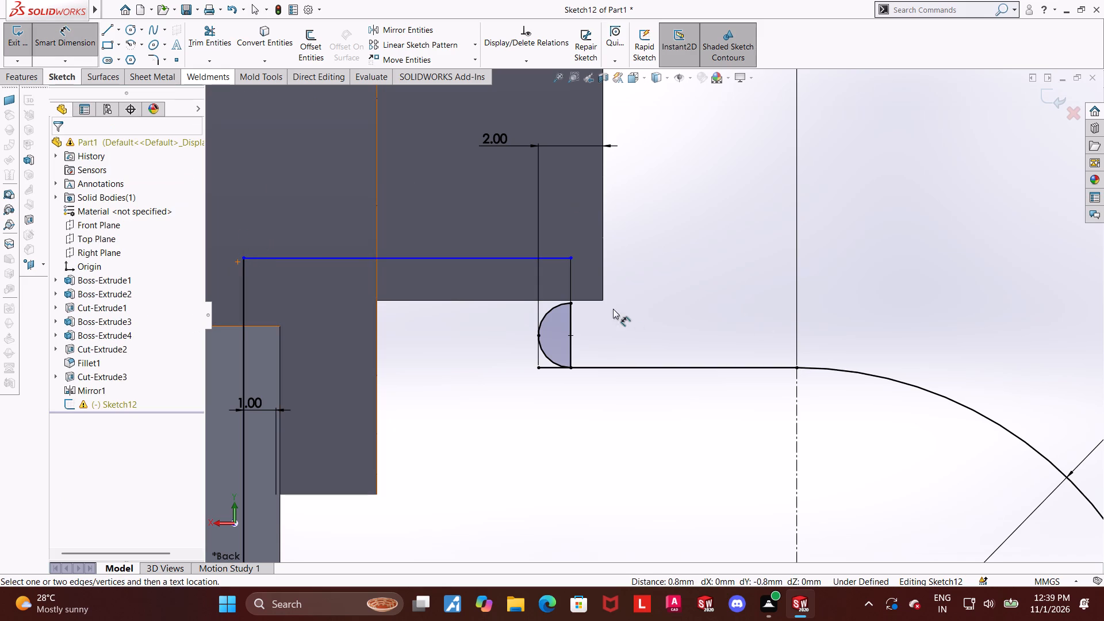
click(571, 283)
click(626, 271)
key(1)
key(Return)
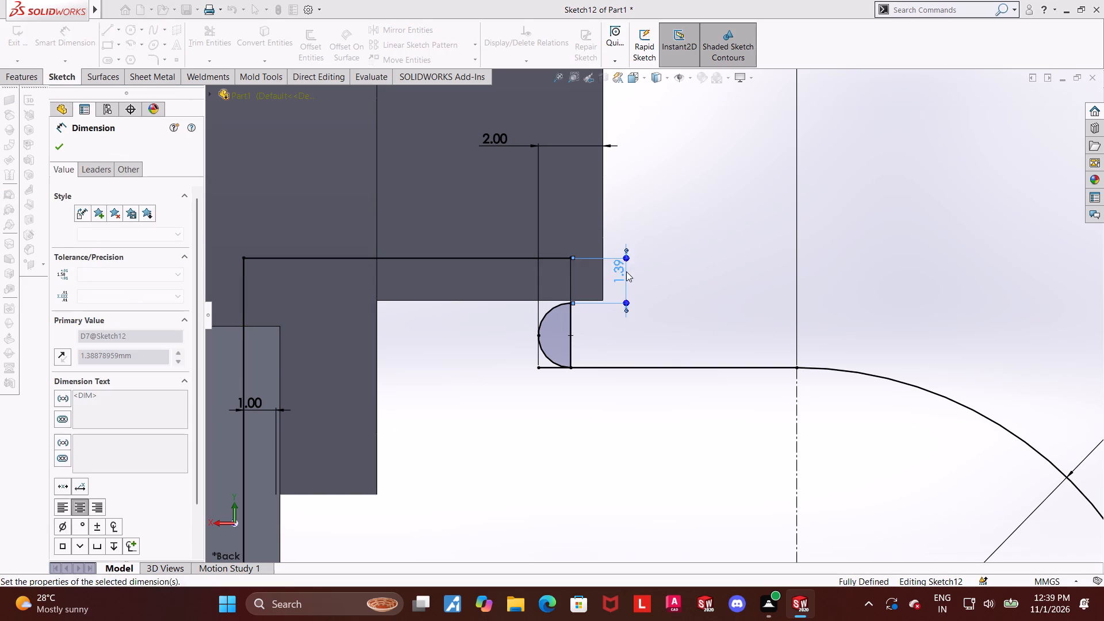
key(Escape)
key(Escape)
Check the complete rib profile against the body and exit Sketch12.
scroll(679, 266, up, 9)
scroll(798, 446, up, 2)
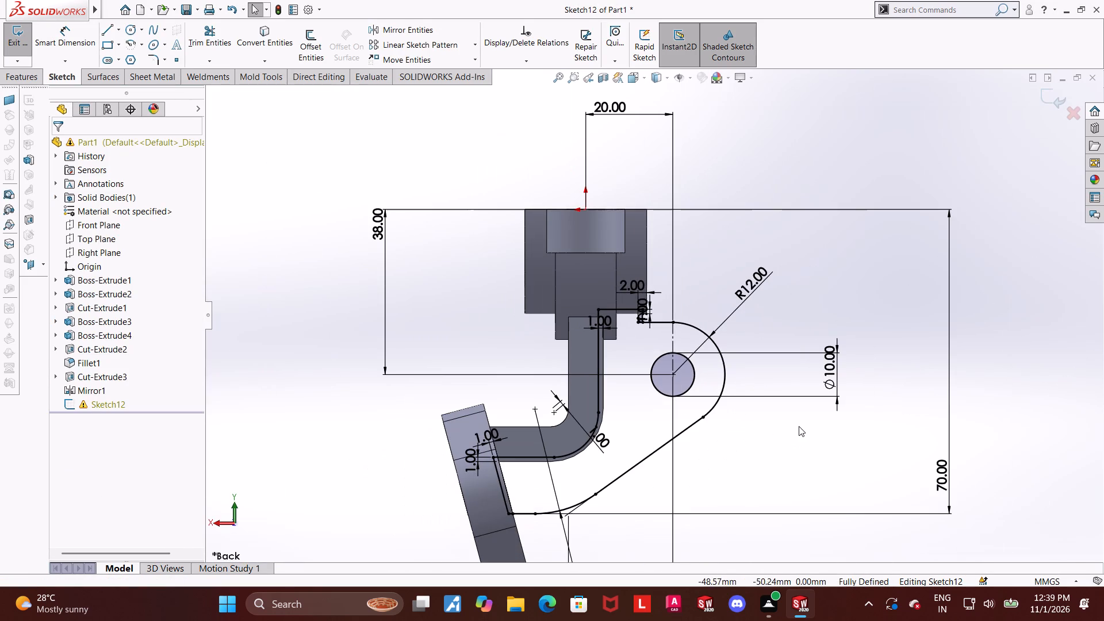
click(800, 464)
scroll(703, 375, up, 1)
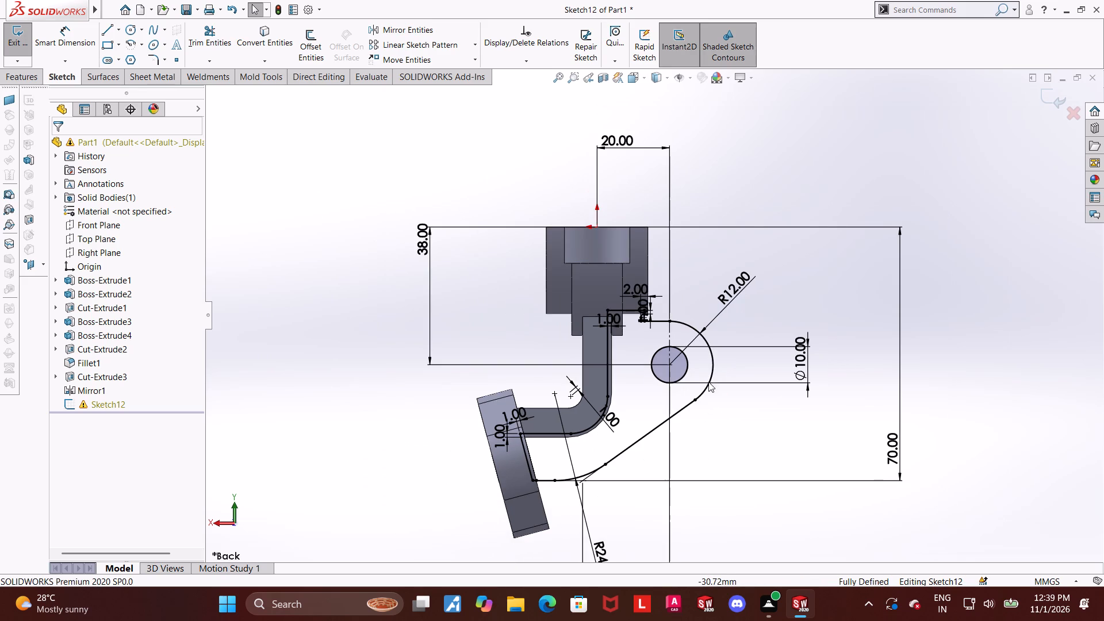
scroll(667, 366, down, 1)
middle_drag(747, 351, 738, 348)
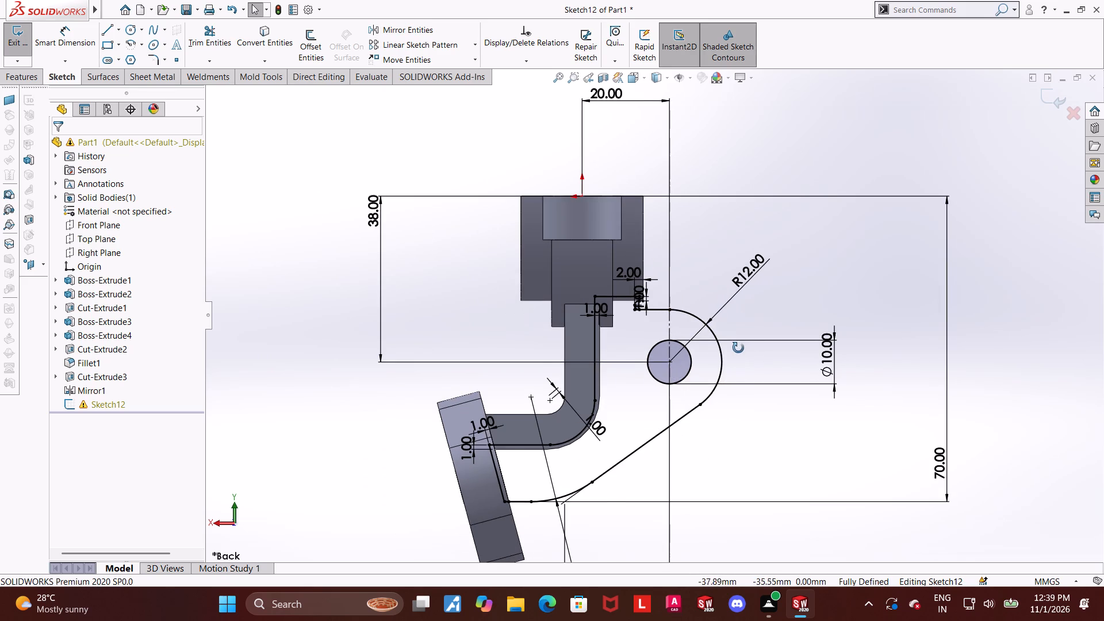
middle_drag(738, 348, 724, 367)
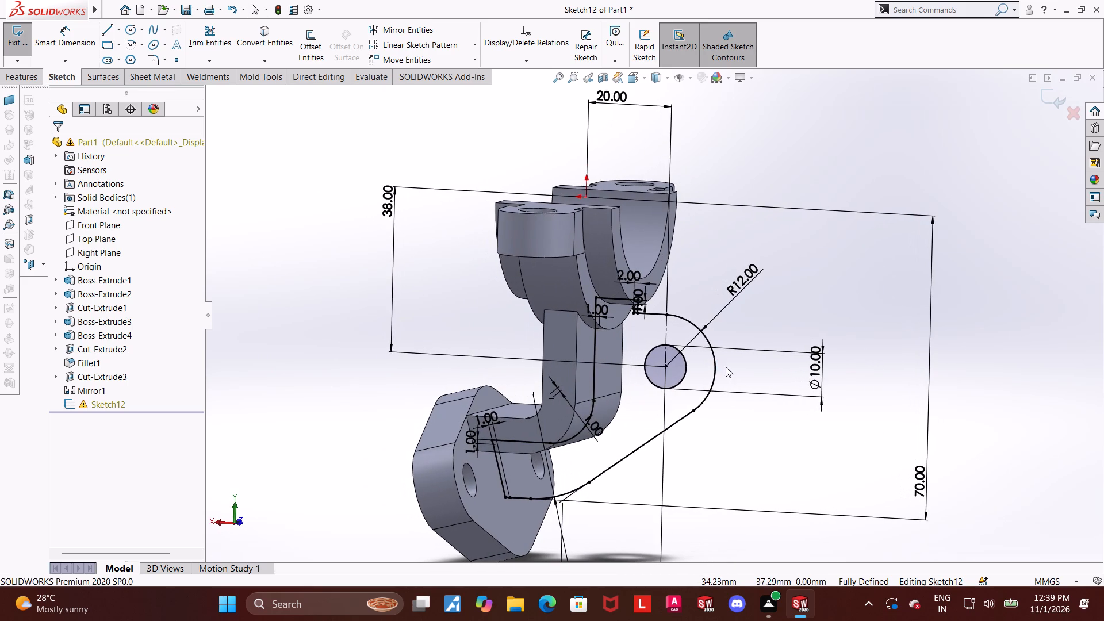
click(1045, 95)
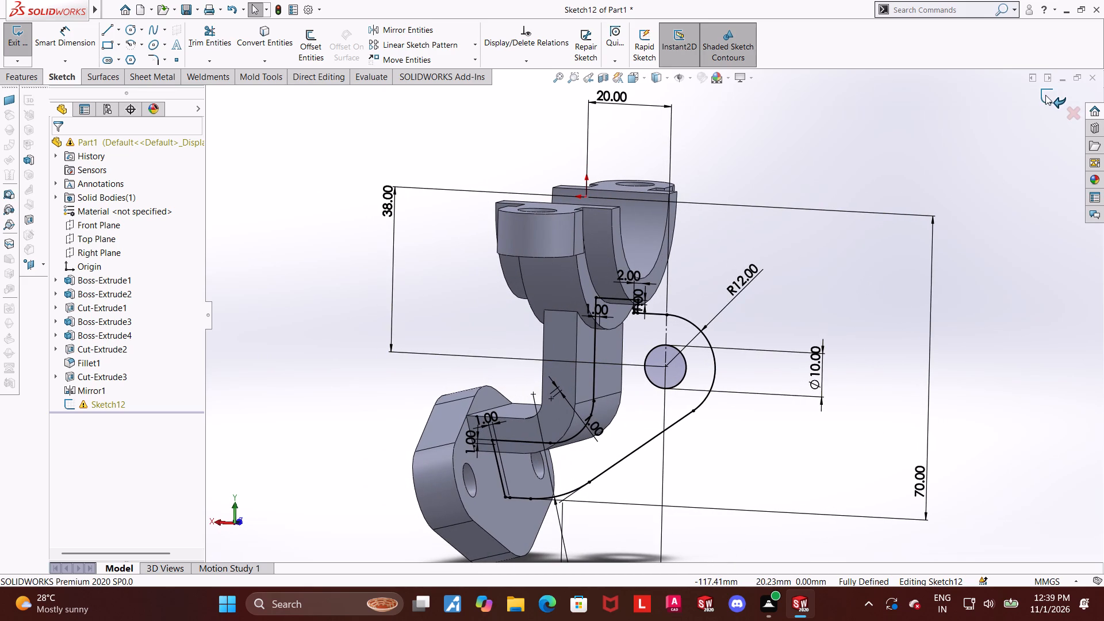
click(402, 119)
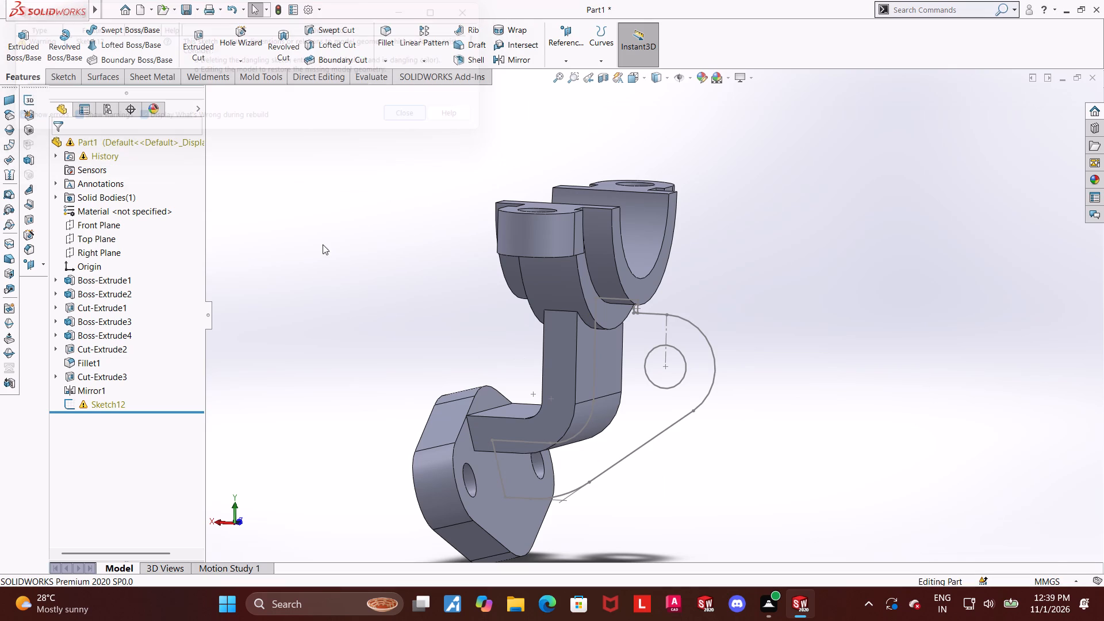
Reopen Sketch12 facing its plane and delete the dangling 1.00 dimension on the long vertical line.
click(108, 402)
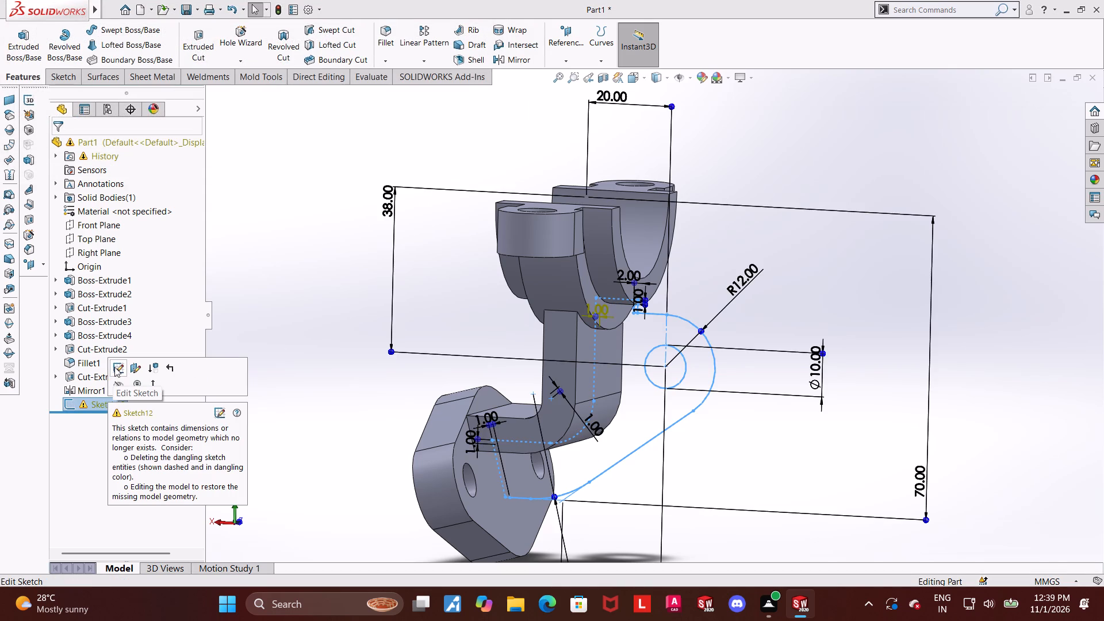
click(114, 367)
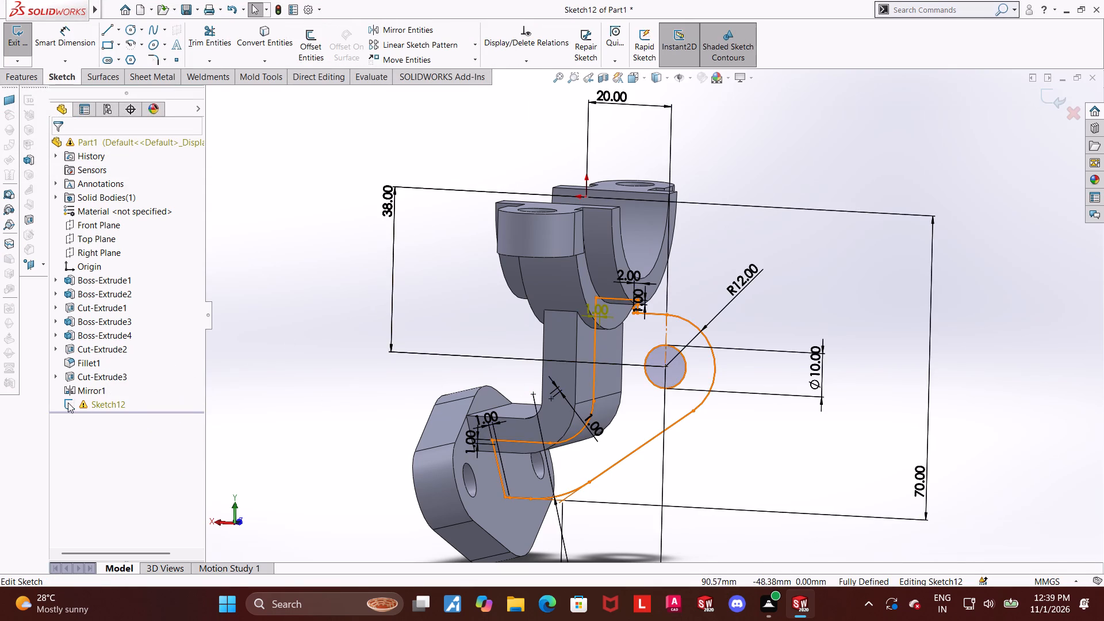
click(68, 402)
click(101, 389)
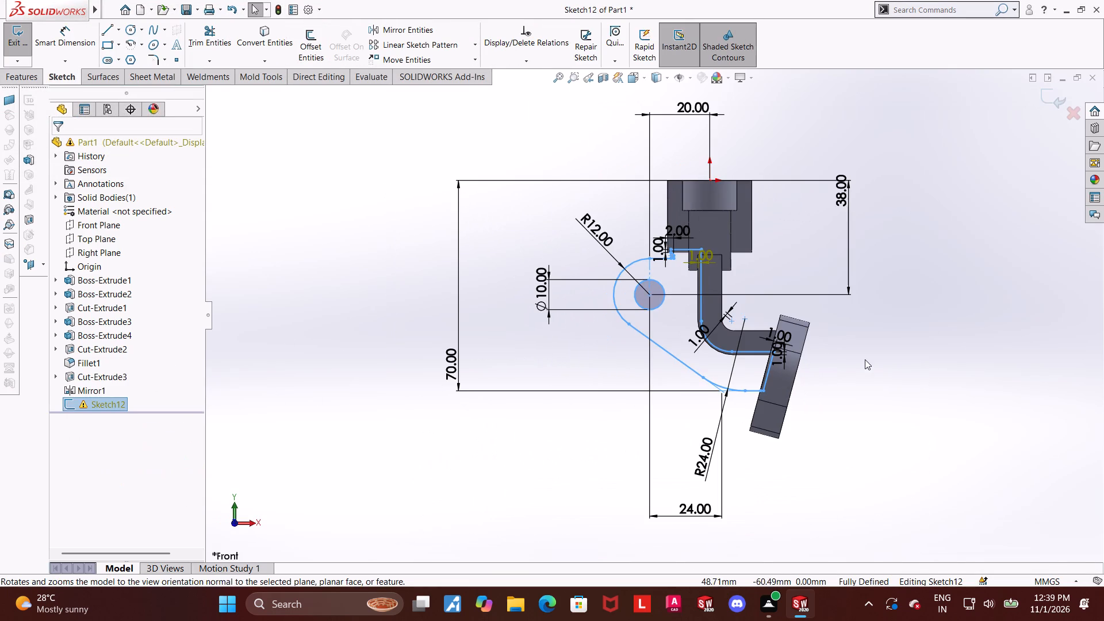
click(865, 359)
scroll(687, 263, down, 6)
key(Escape)
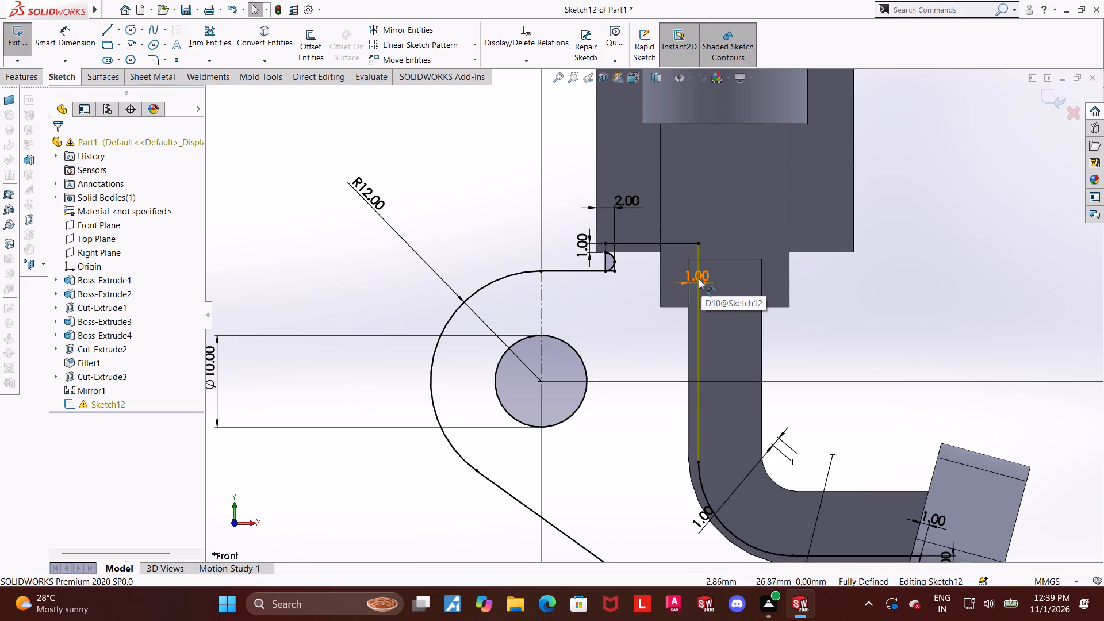
right_click(699, 278)
click(734, 435)
key(Escape)
Dimension the long vertical line 1 mm from the arm's vertical edge facing the hole, and exit the sketch.
scroll(926, 400, up, 2)
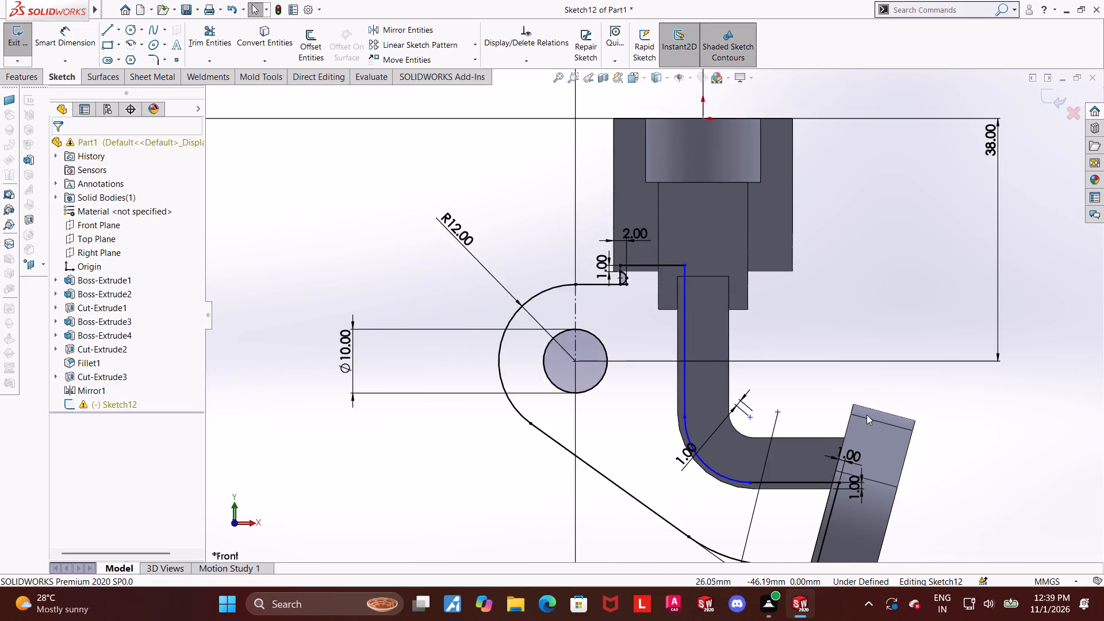
scroll(864, 415, down, 2)
scroll(591, 421, up, 2)
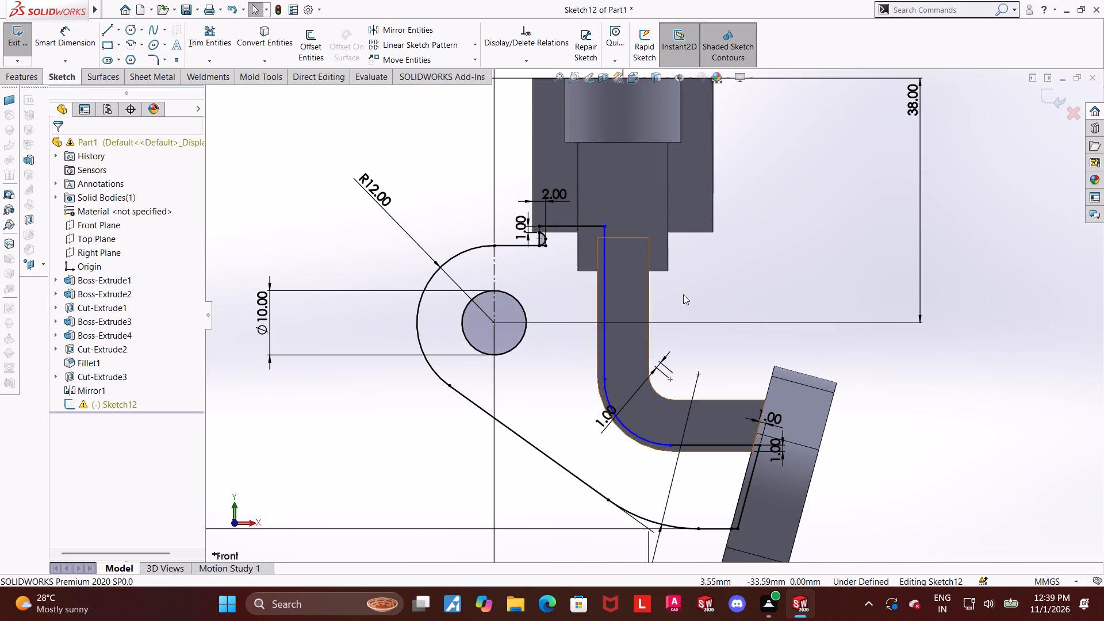
scroll(696, 281, down, 3)
click(68, 44)
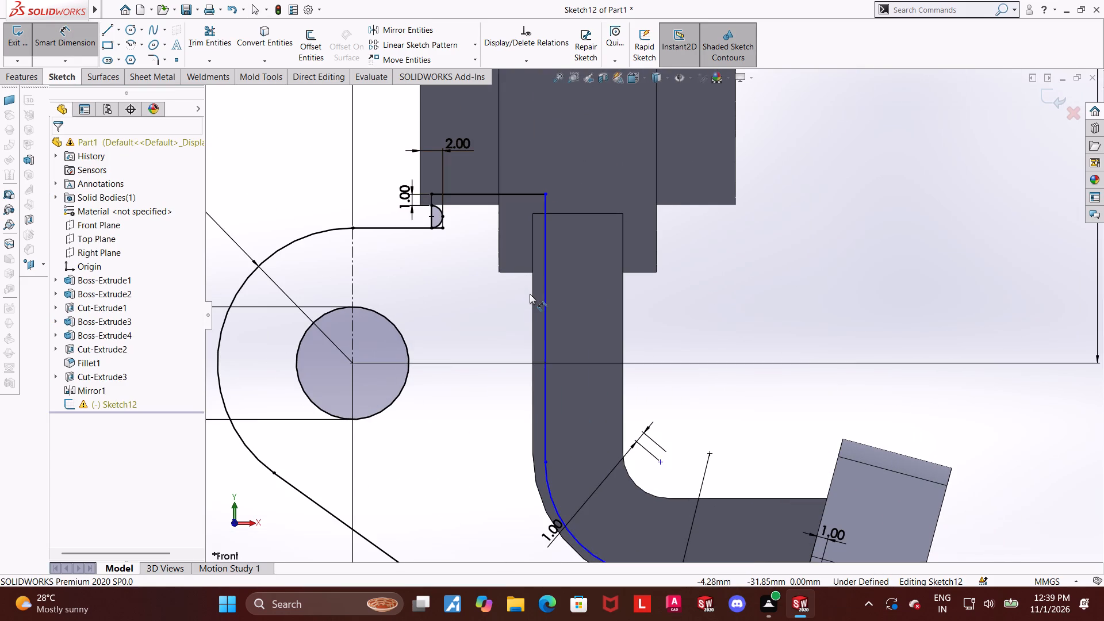
click(532, 294)
click(544, 297)
click(605, 271)
key(1)
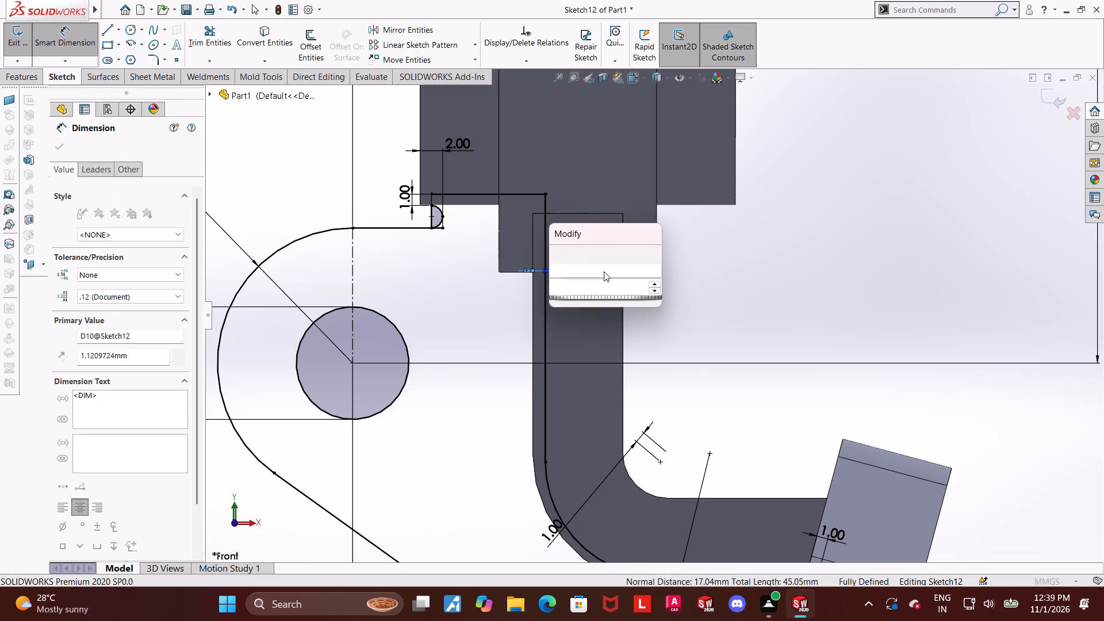
key(Return)
click(792, 278)
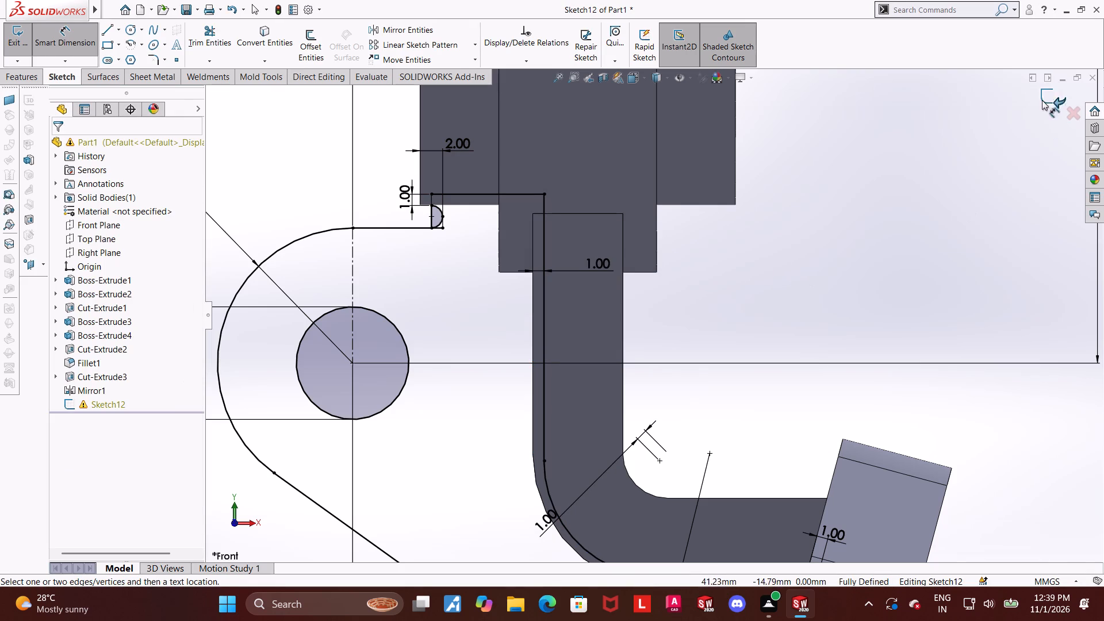
click(1051, 90)
Extrude the holed rib region of Sketch12 by 6 mm about the mid plane, merged with the body.
scroll(670, 209, up, 4)
middle_drag(669, 263, 696, 266)
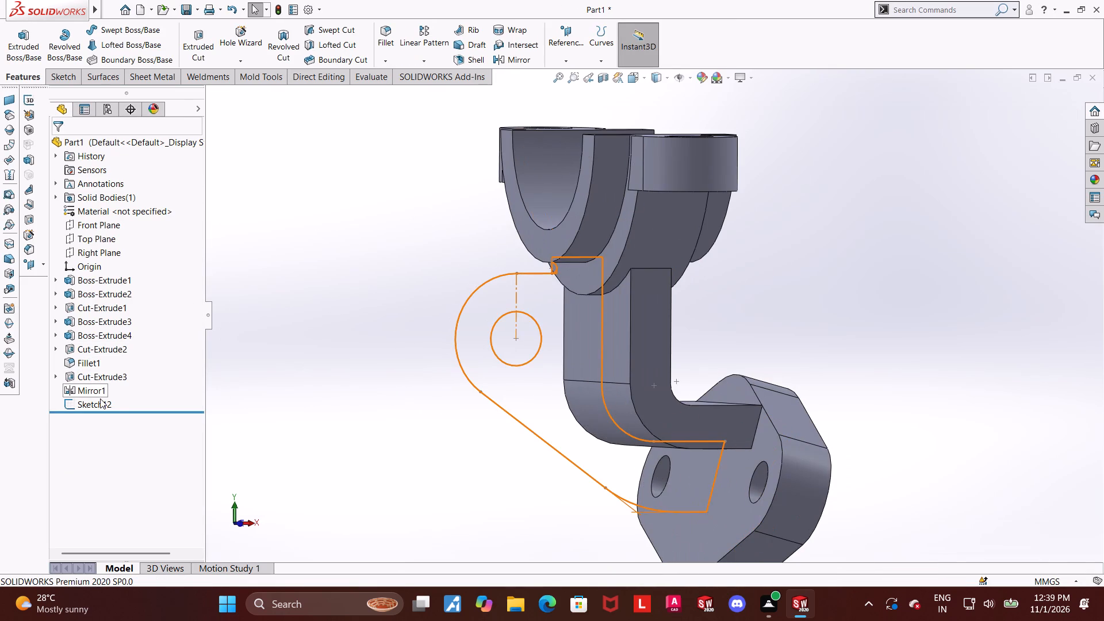
click(100, 398)
click(24, 46)
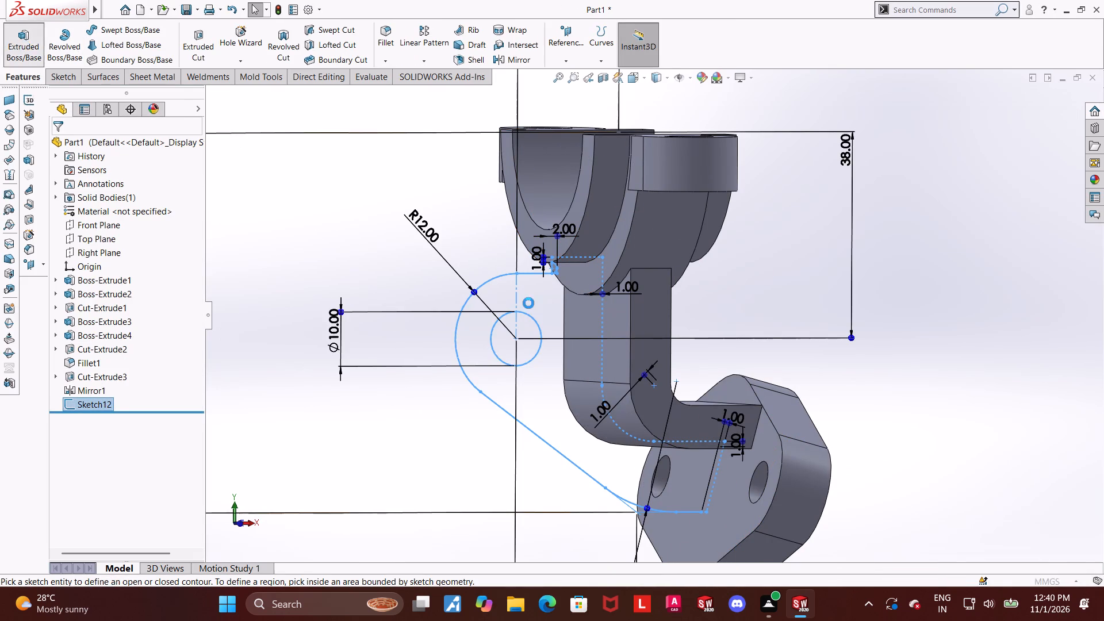
middle_drag(539, 307, 566, 297)
click(586, 360)
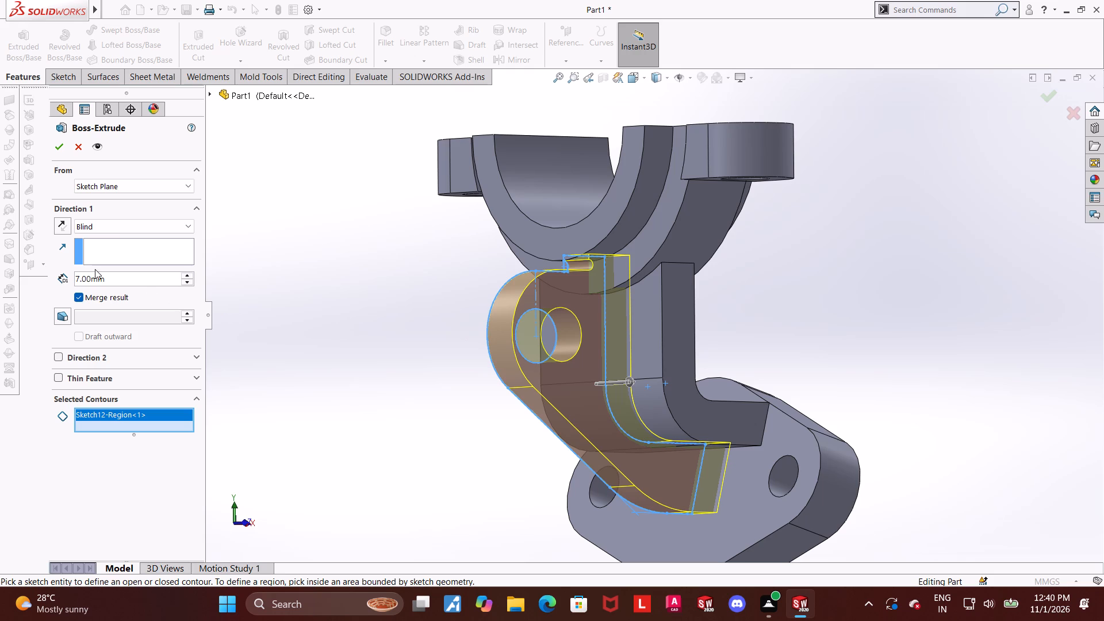
click(113, 227)
click(114, 296)
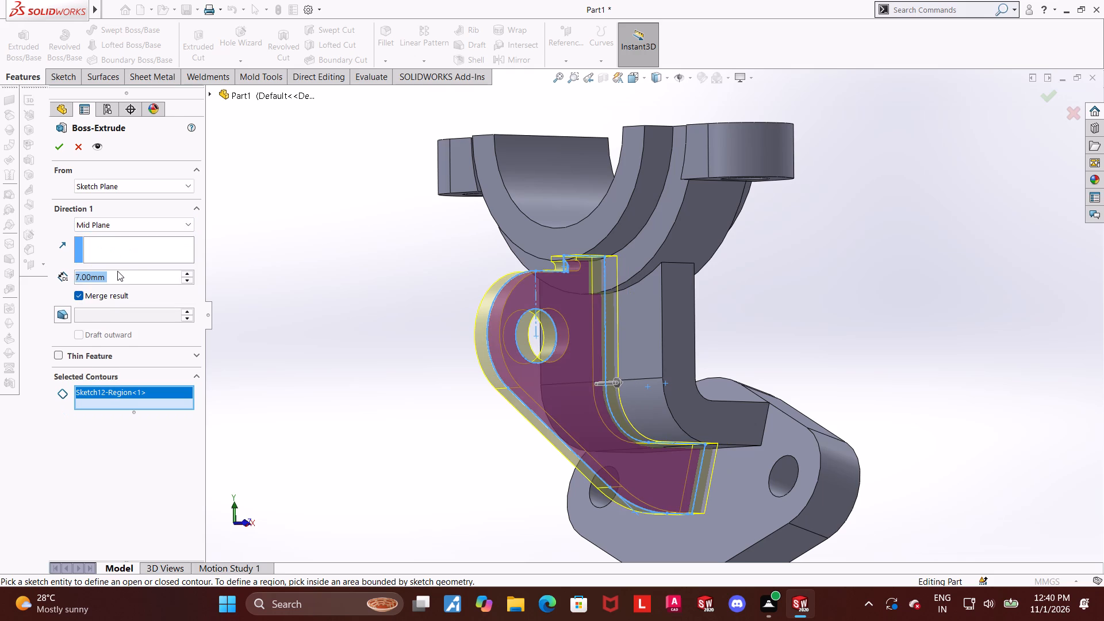
key(6)
key(Return)
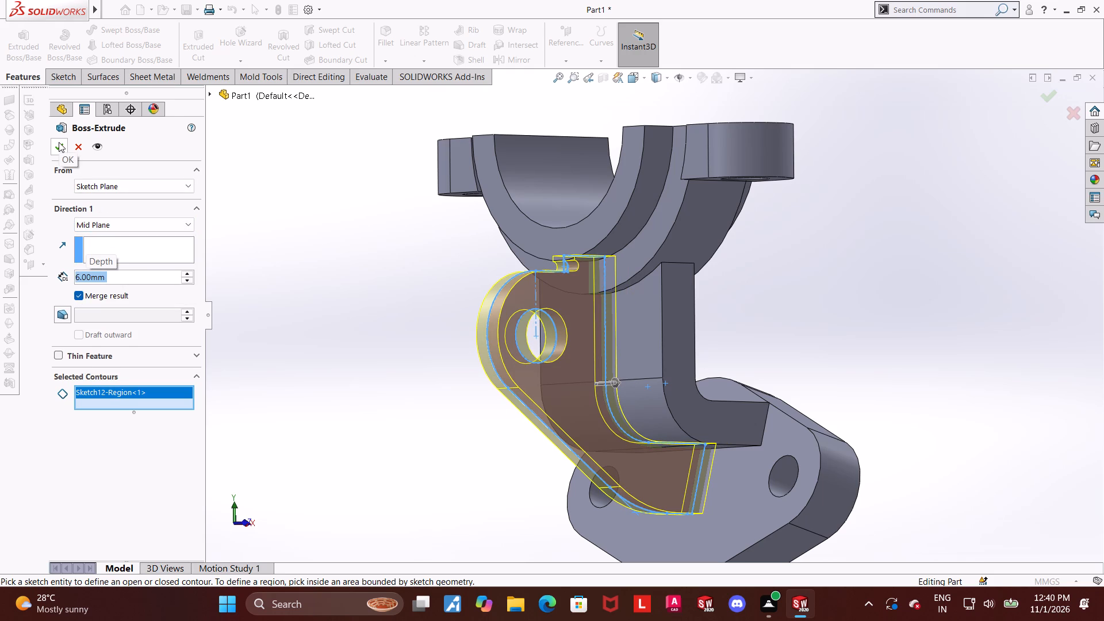
key(ctrl+7)
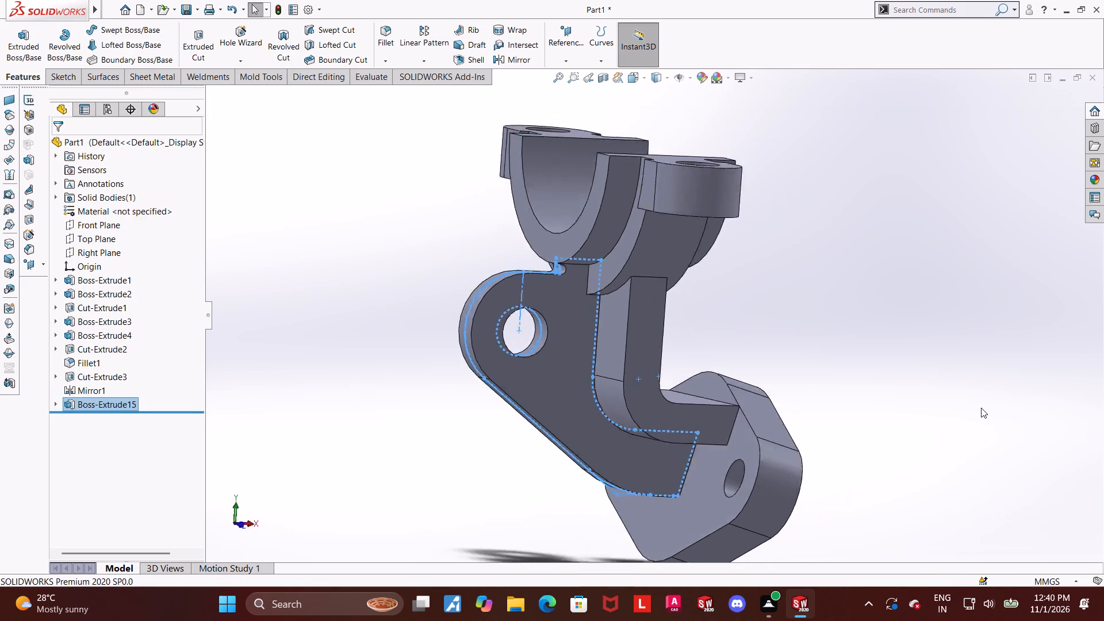
Examine the rebuilt holed rib, the saddle lugs and the base of the bracket from several angles.
click(981, 408)
scroll(727, 470, up, 1)
middle_drag(749, 408, 888, 451)
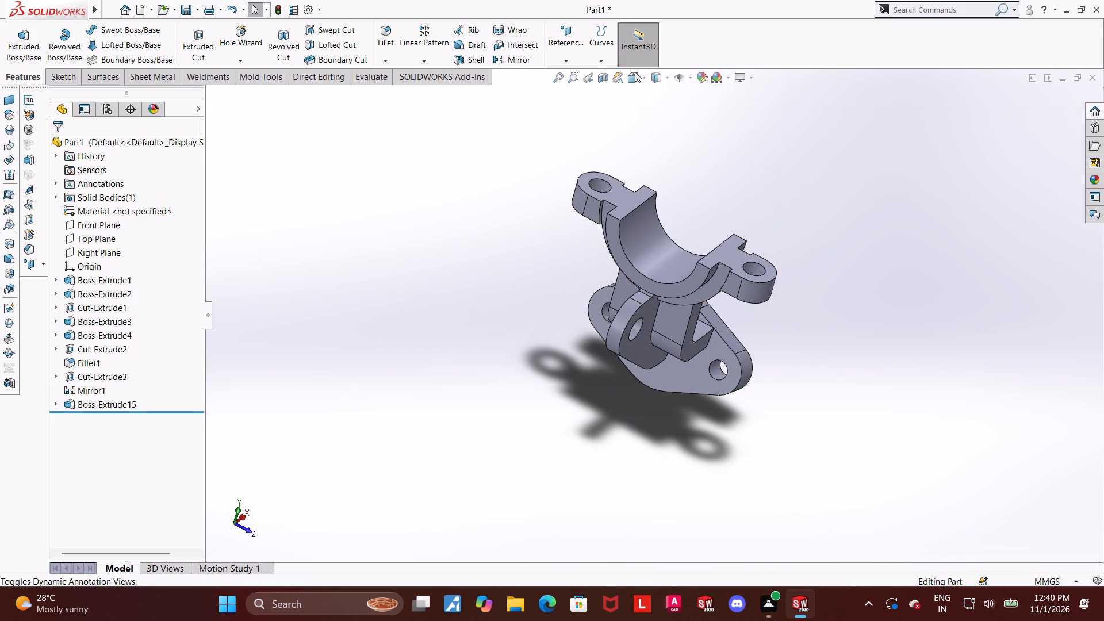
click(635, 72)
click(557, 371)
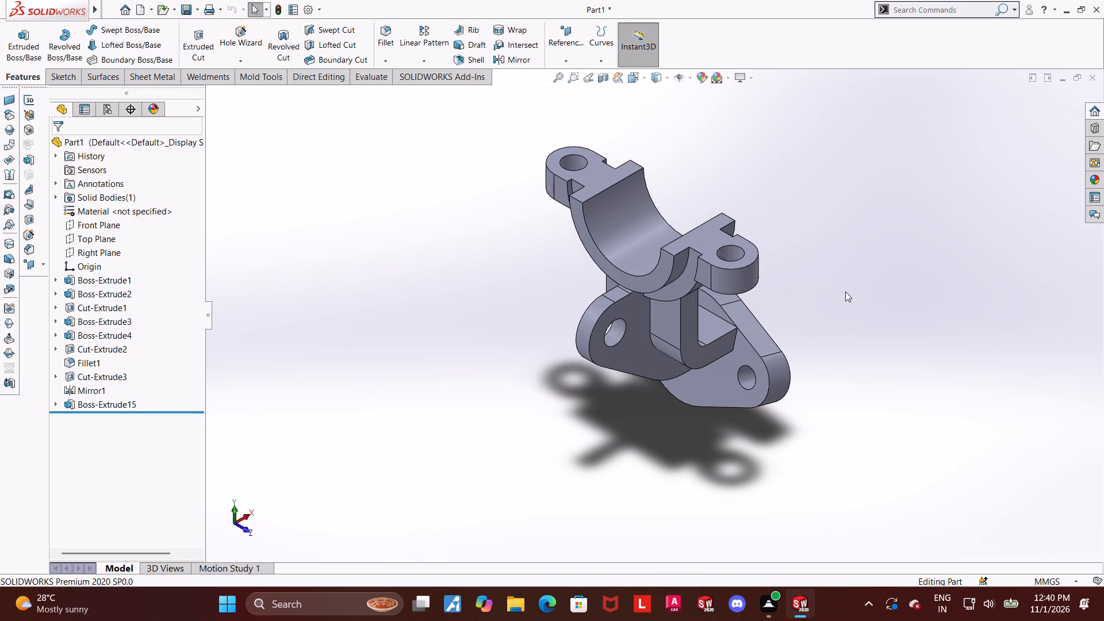
middle_drag(789, 258, 796, 241)
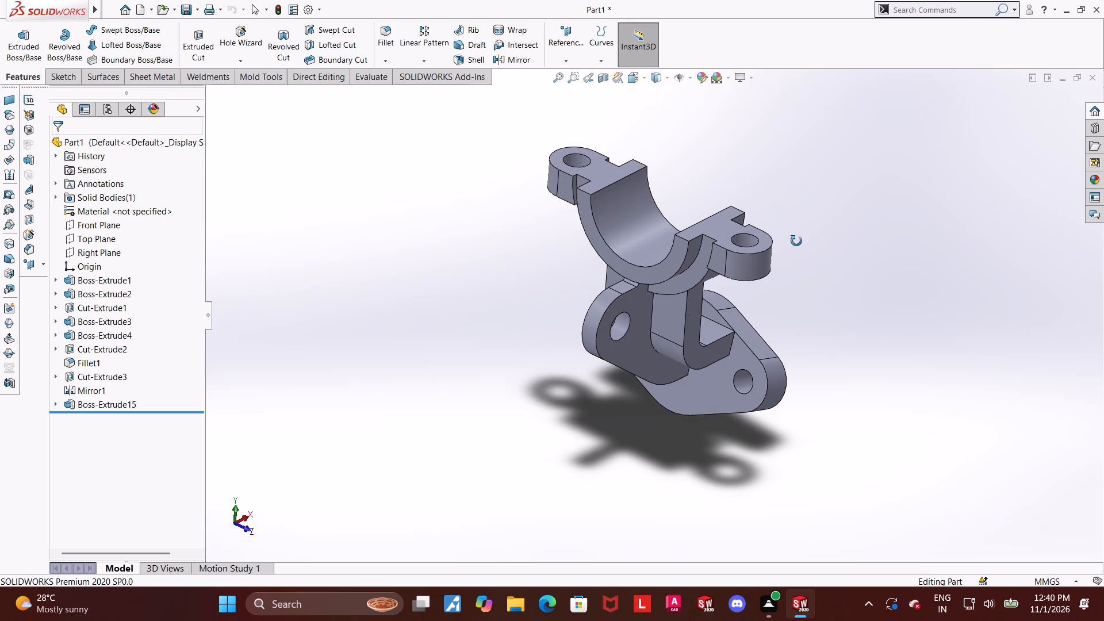
middle_drag(796, 241, 793, 243)
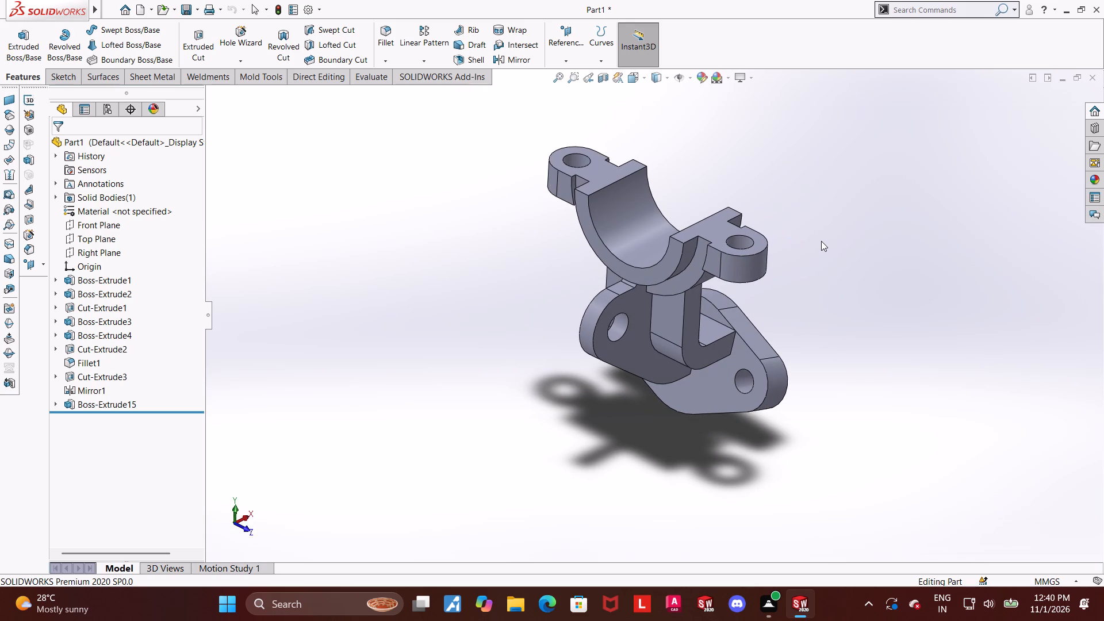
middle_drag(827, 233, 835, 242)
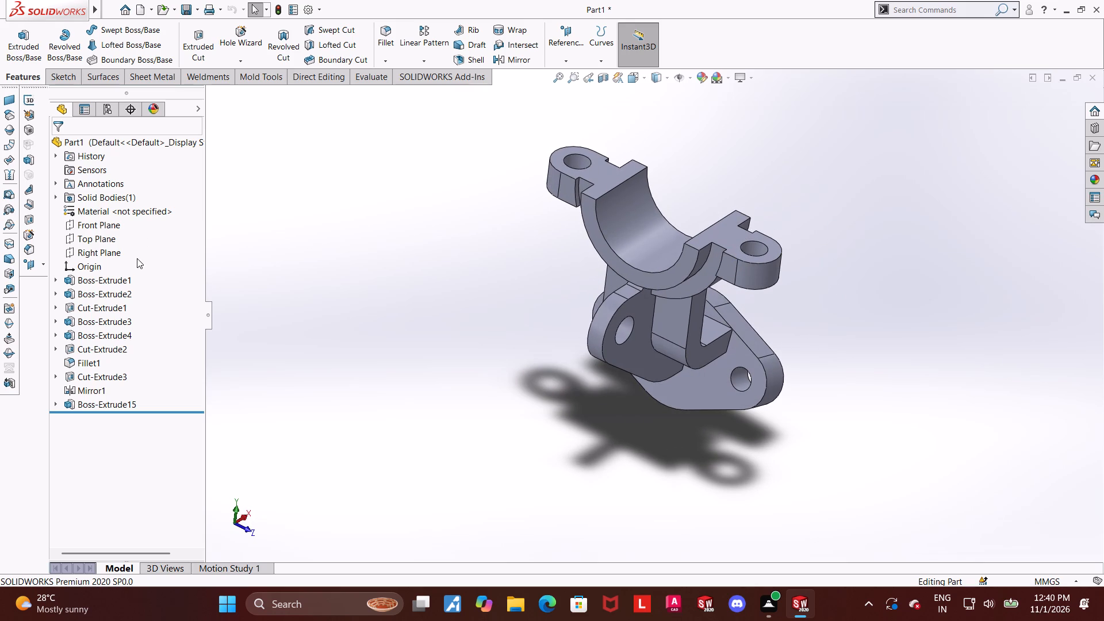
Delete the saddle's two rounded lugs, Boss-Extrude2, with the dependent hole cut Cut-Extrude1, and remove the leftover Sketch2.
right_click(108, 297)
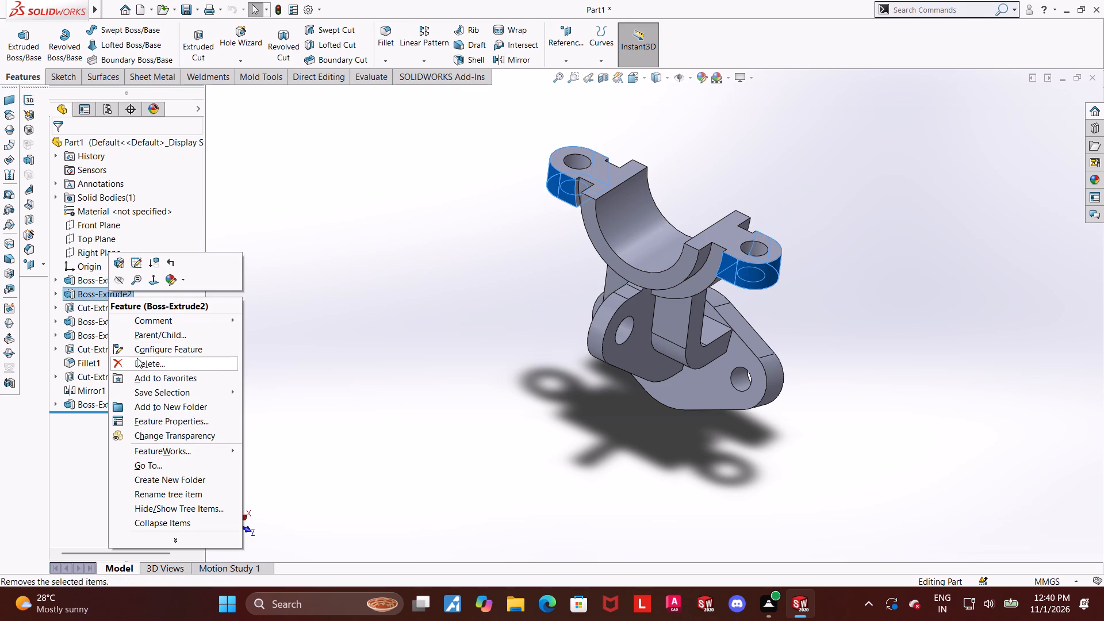
click(141, 362)
click(647, 226)
click(872, 269)
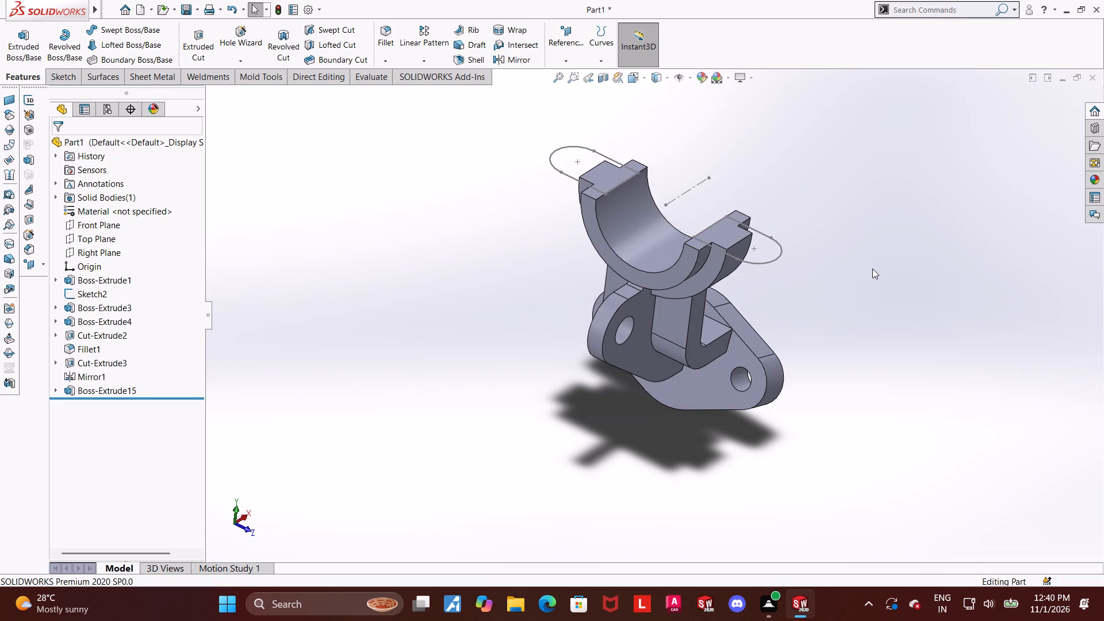
middle_drag(867, 268, 875, 289)
right_click(101, 298)
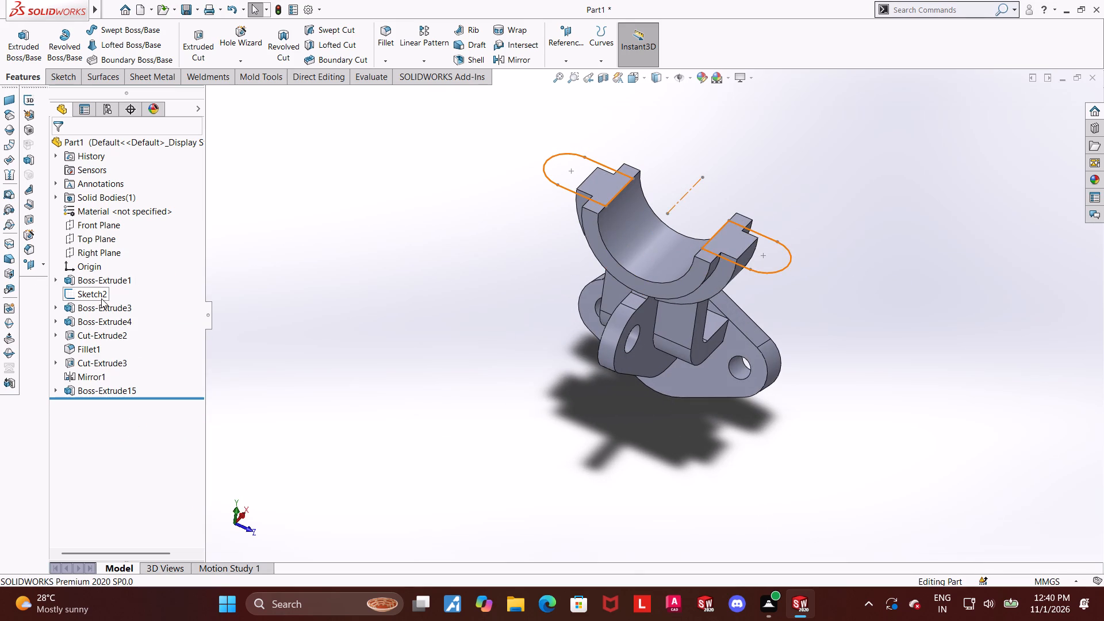
click(141, 382)
click(649, 228)
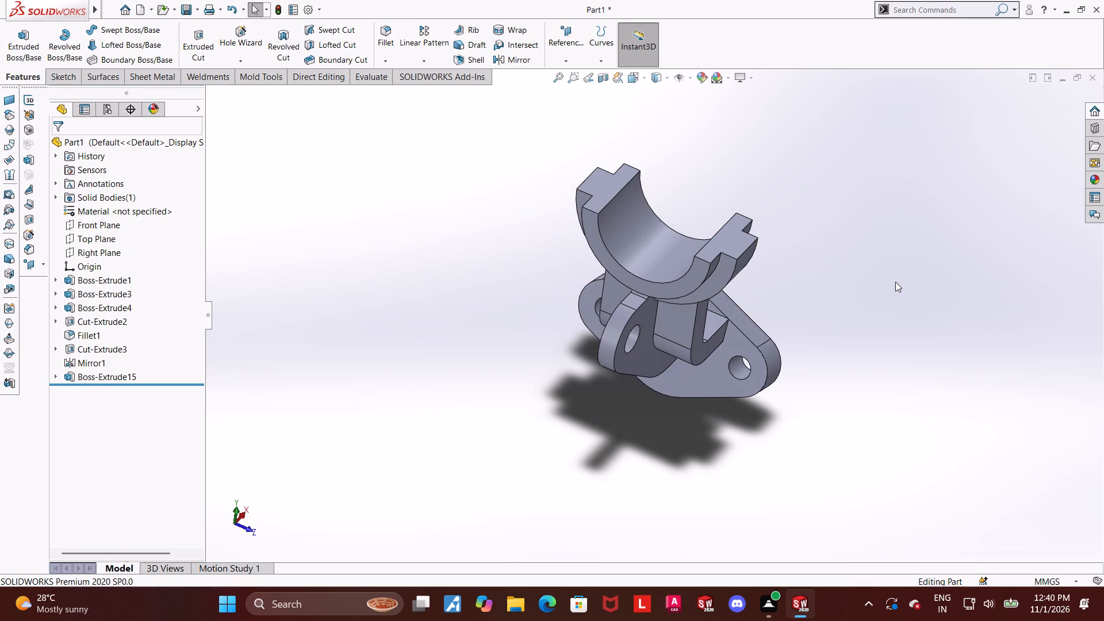
click(896, 283)
Start a new sketch on the flat stepped top face of the half-ring saddle, viewed normal to its plane.
middle_drag(802, 277, 837, 345)
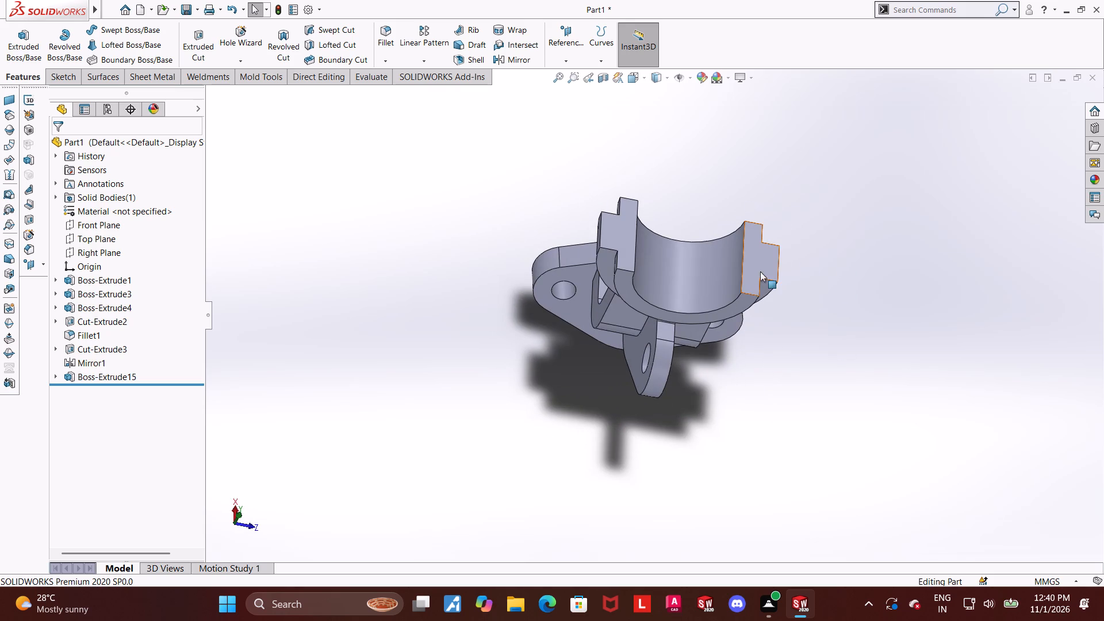
click(754, 262)
click(801, 234)
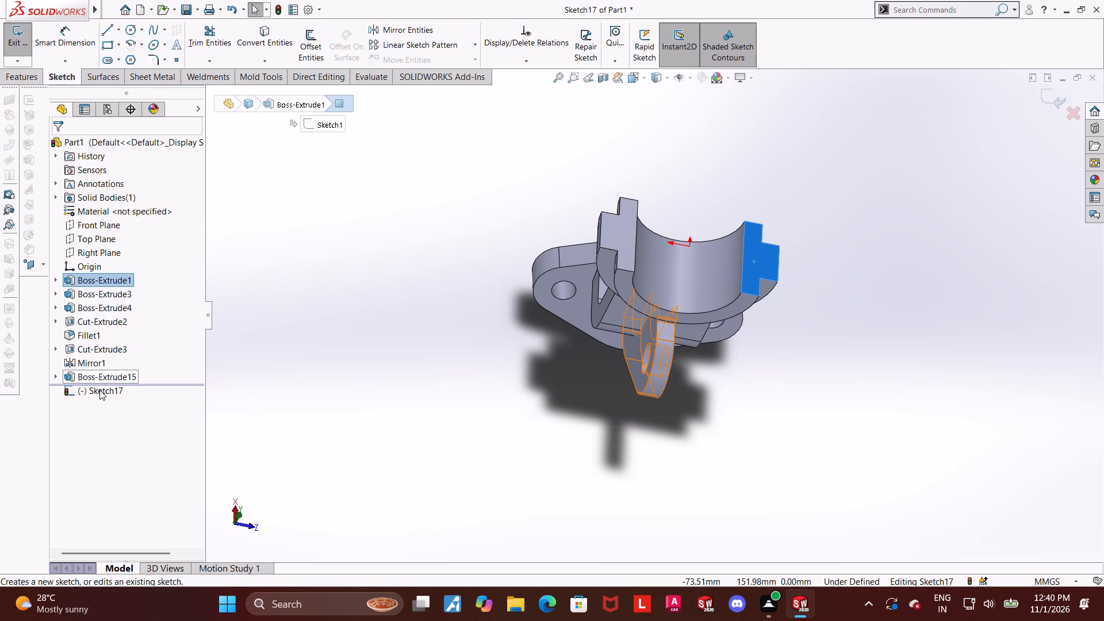
click(99, 390)
click(136, 374)
click(118, 390)
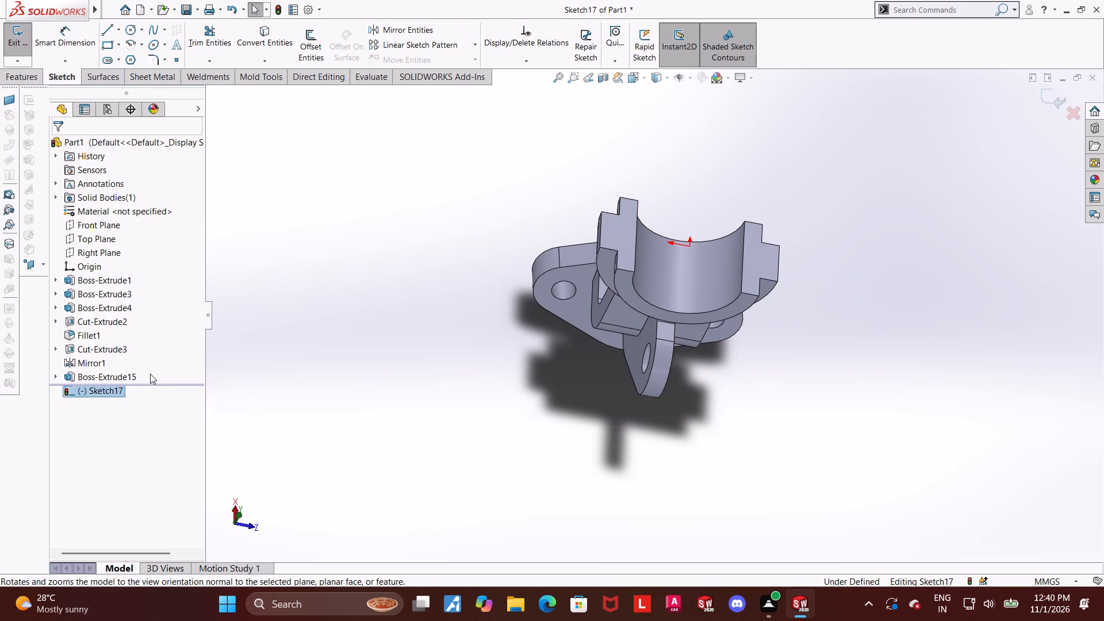
click(150, 374)
click(396, 391)
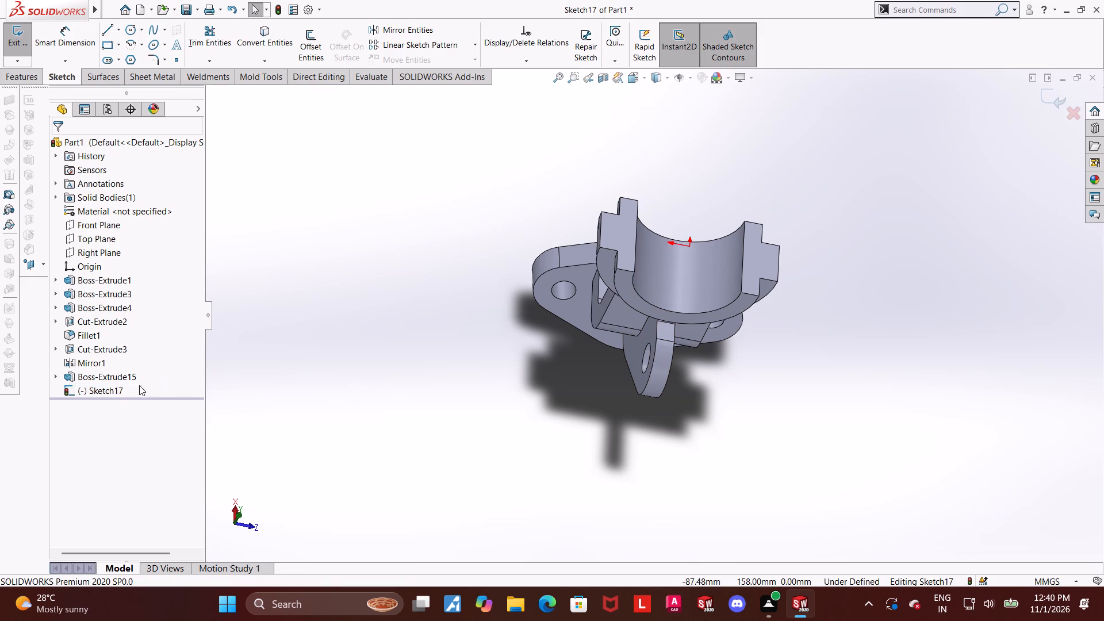
click(118, 388)
click(149, 377)
scroll(774, 394, up, 2)
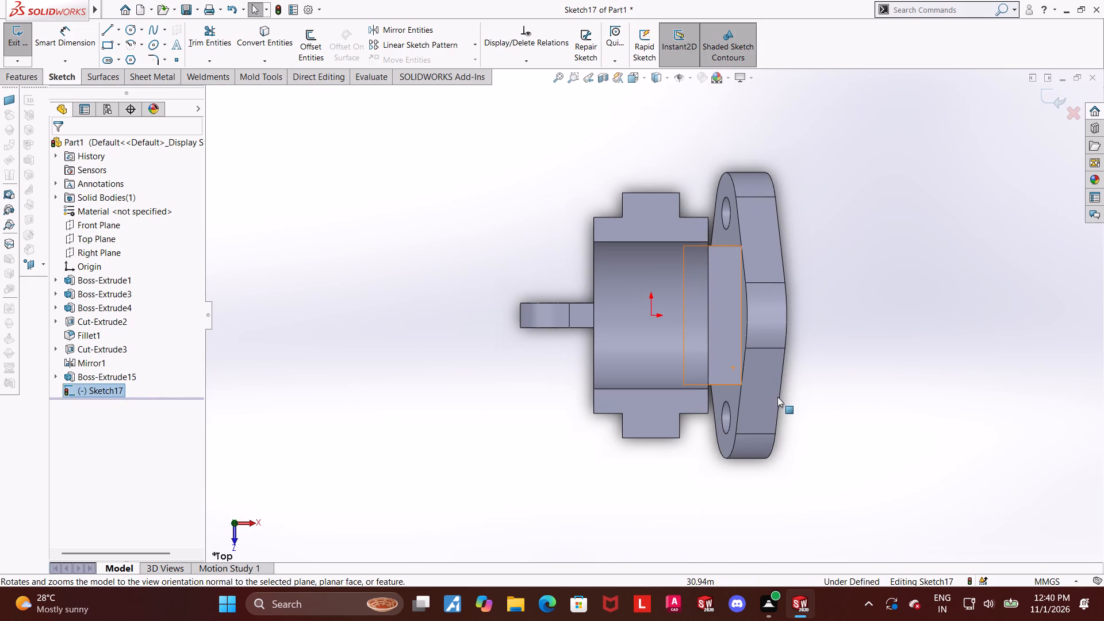
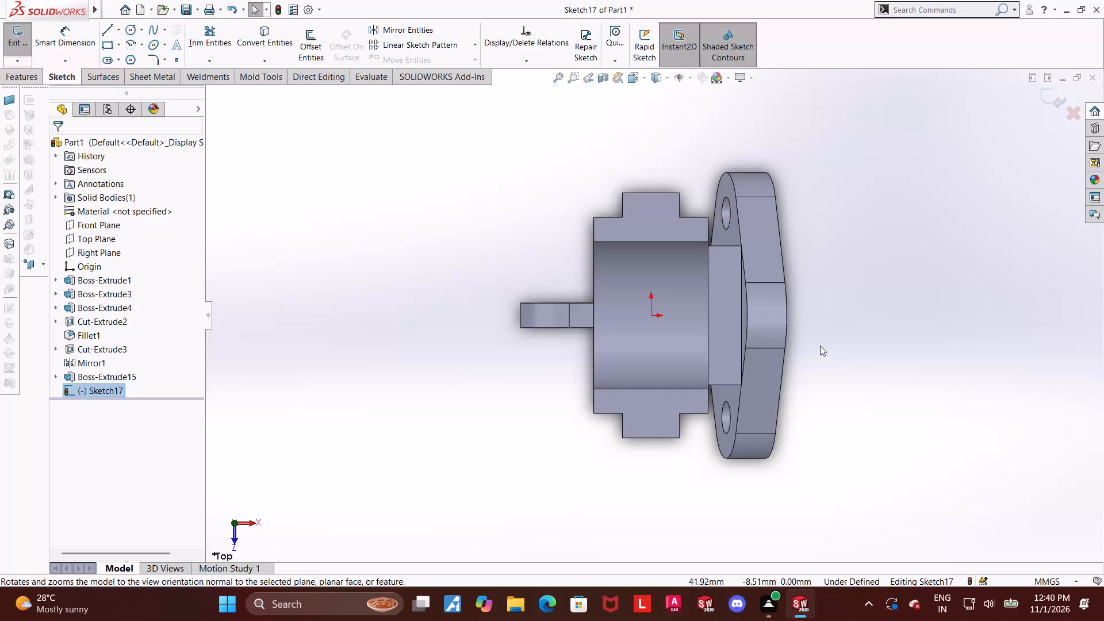
Sketch a centre-point arc of about 9.3 mm radius beyond the saddle's end, centred in line with the origin and bulging away from it.
click(923, 349)
scroll(658, 495, down, 1)
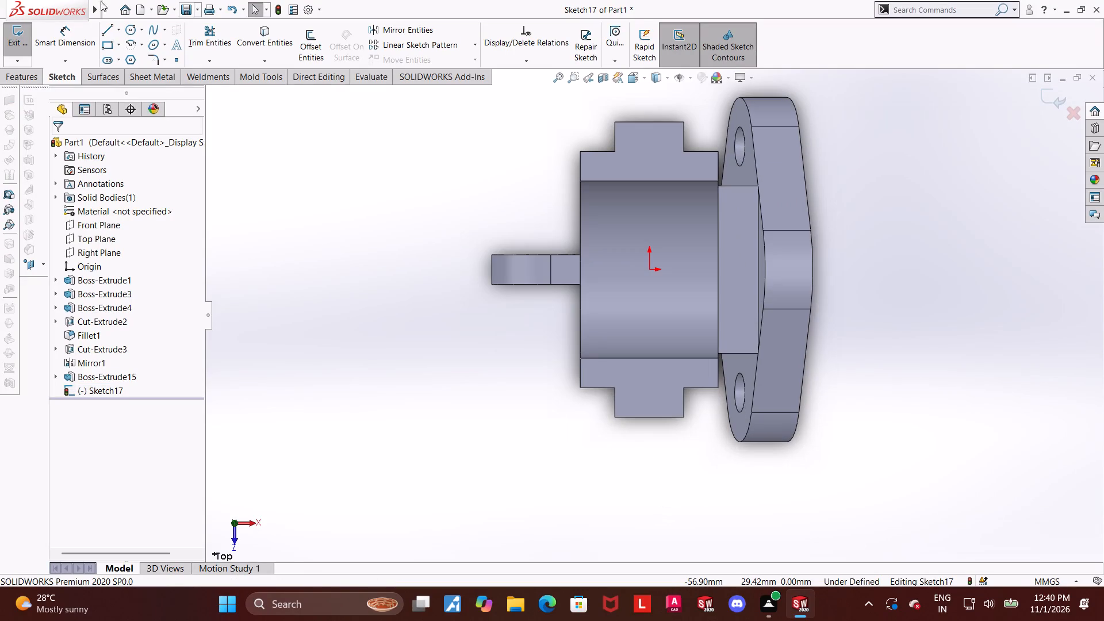
click(124, 41)
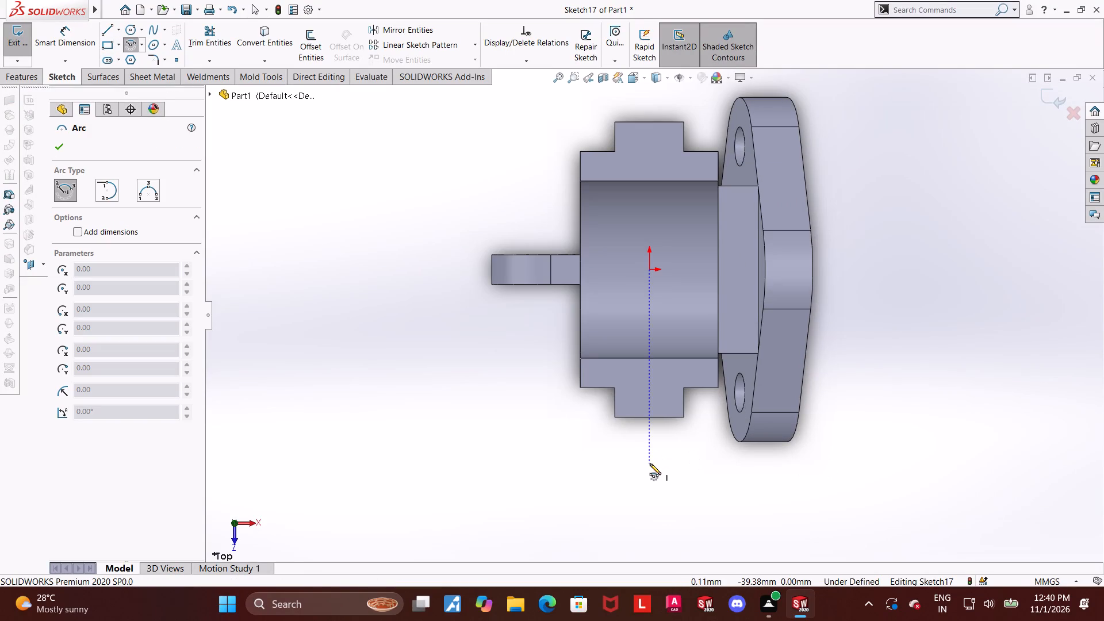
click(650, 463)
click(692, 446)
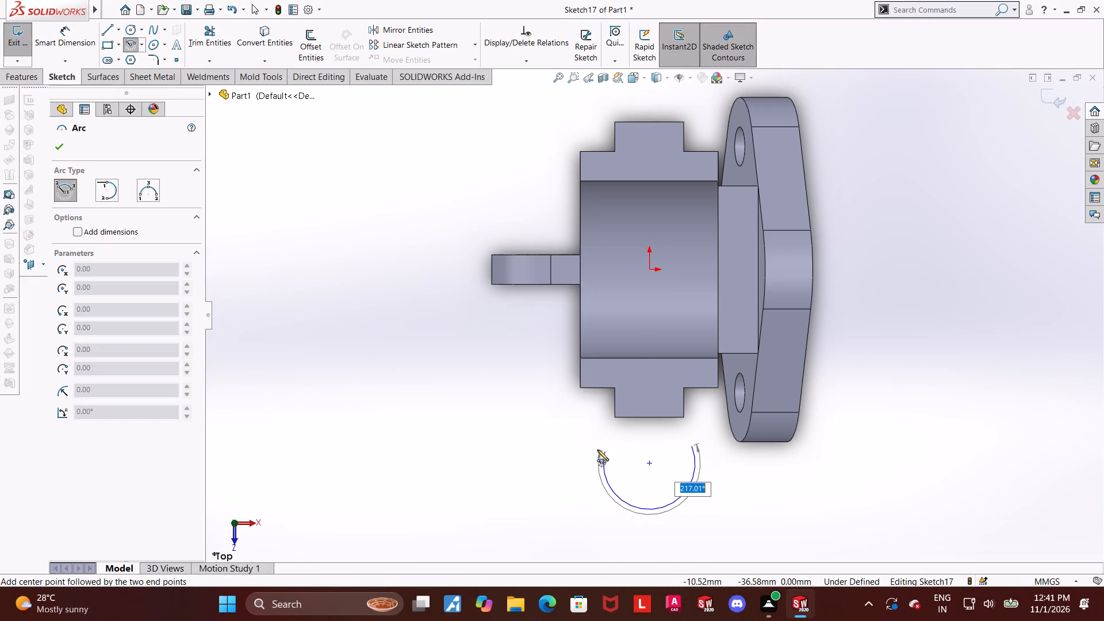
click(599, 467)
key(Escape)
key(Escape)
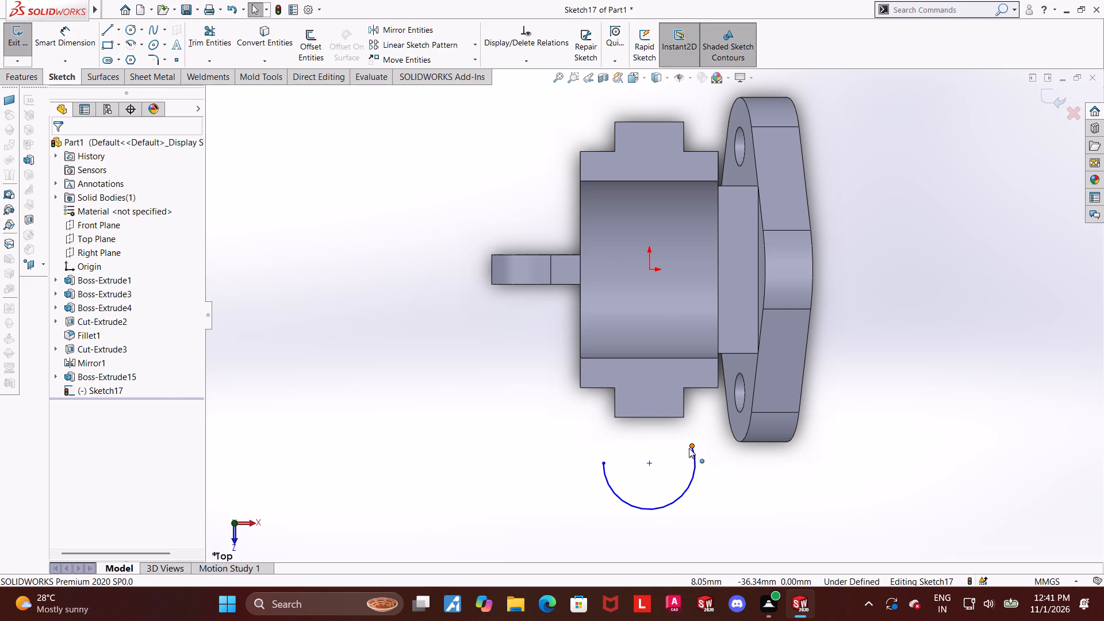
Make the arc's two endpoints and its centre point horizontal to one another.
ctrl+click(689, 447)
ctrl+click(606, 465)
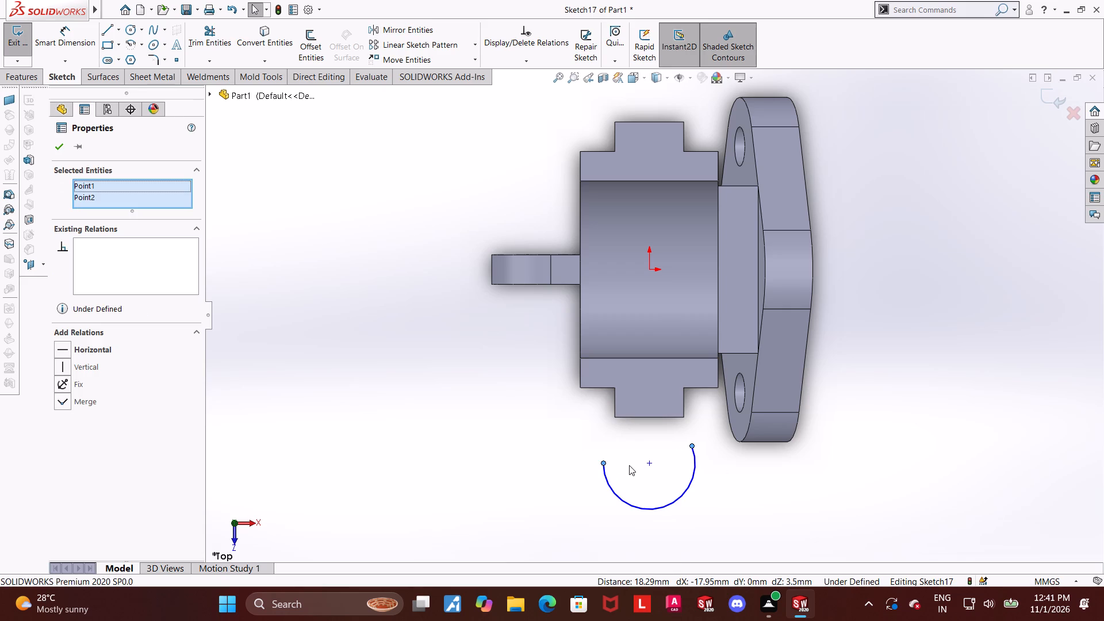
ctrl+click(649, 464)
click(64, 363)
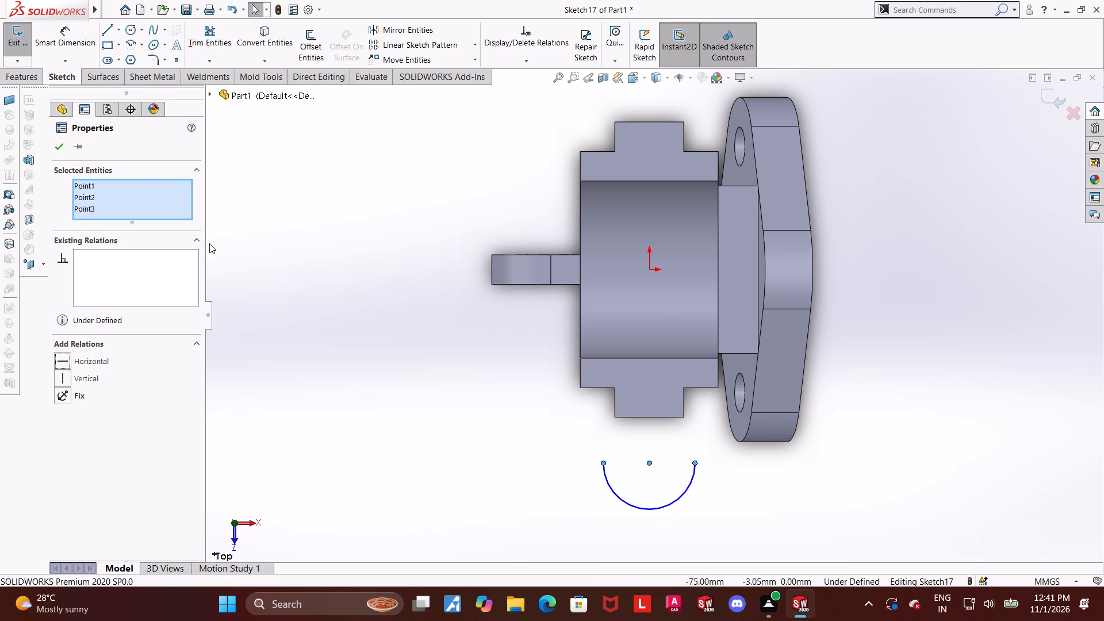
Sketch lines from the arc's rib-side end about 15.4 mm up to the saddle edge, about 19.8 mm along it, and back toward the arc.
click(106, 33)
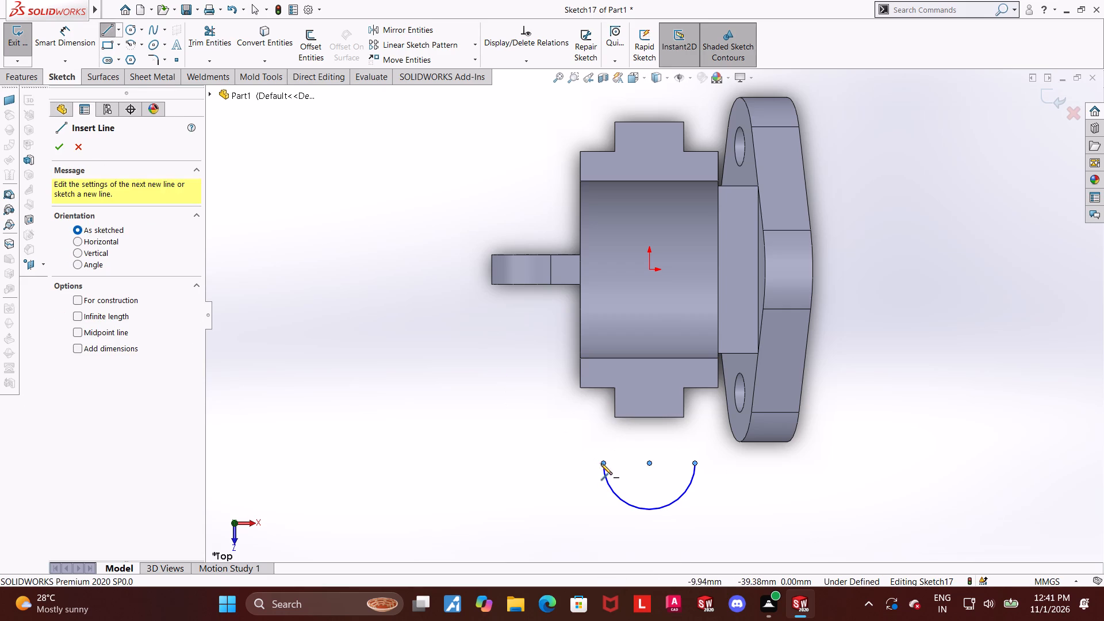
click(601, 463)
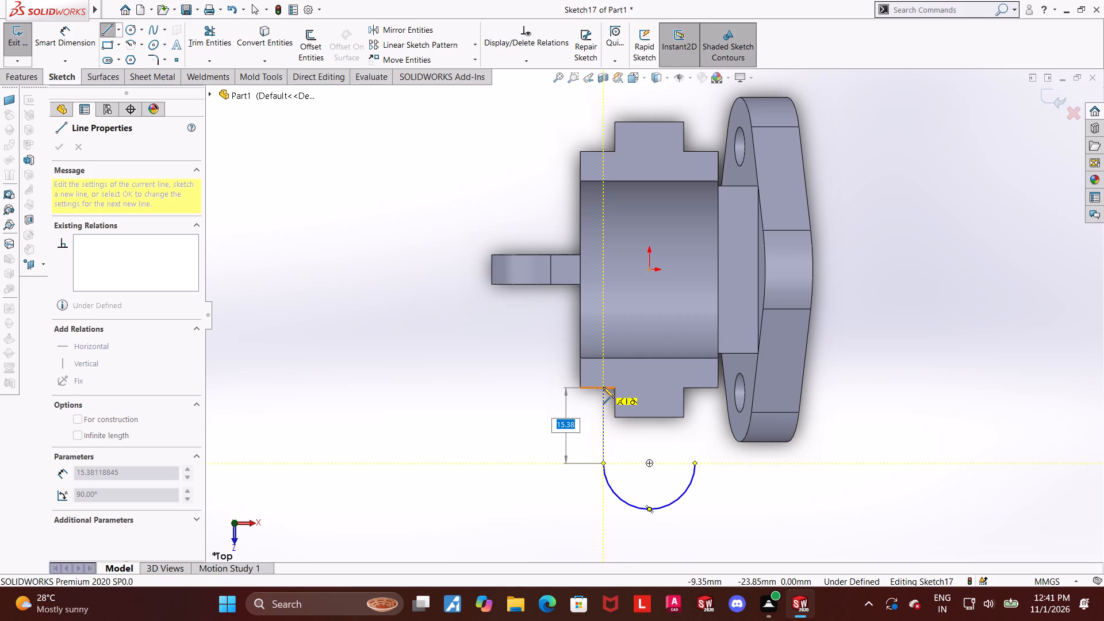
click(603, 387)
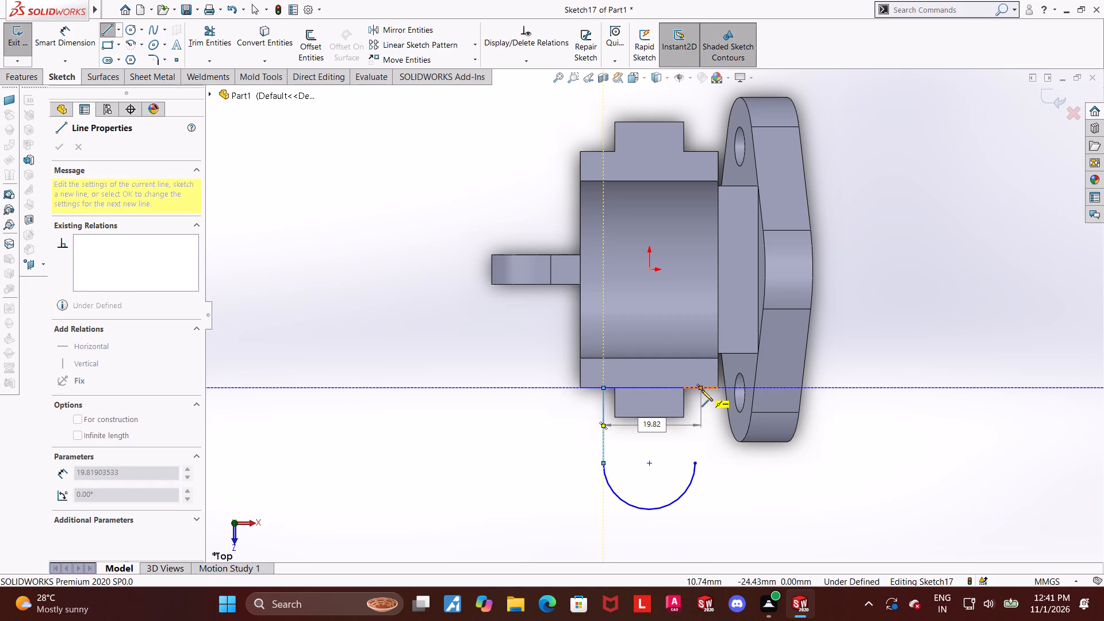
click(701, 390)
click(705, 463)
key(Escape)
Make the arc's open end coincident with the loose flange-side line, and make that line tangent to the arc.
ctrl+click(696, 462)
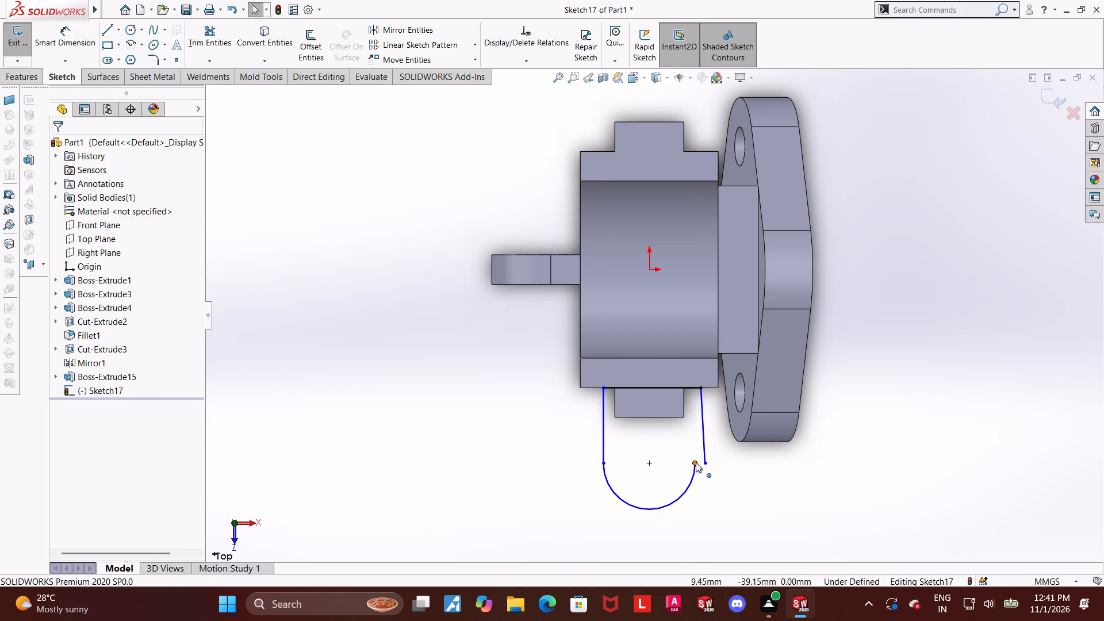
ctrl+click(707, 456)
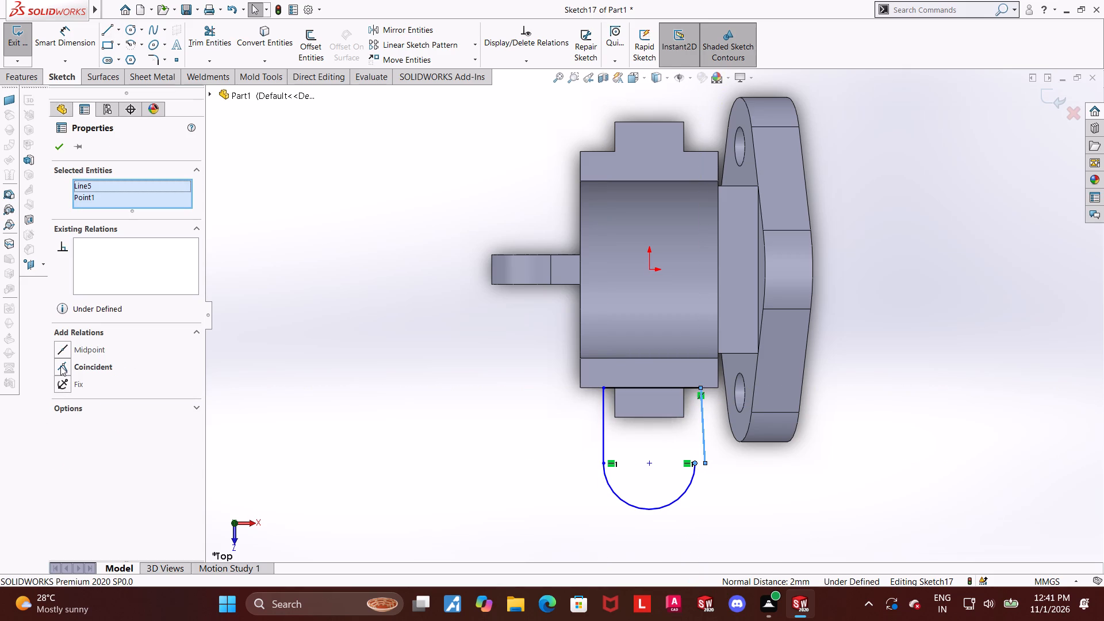
click(60, 366)
click(756, 499)
ctrl+click(704, 473)
ctrl+click(706, 438)
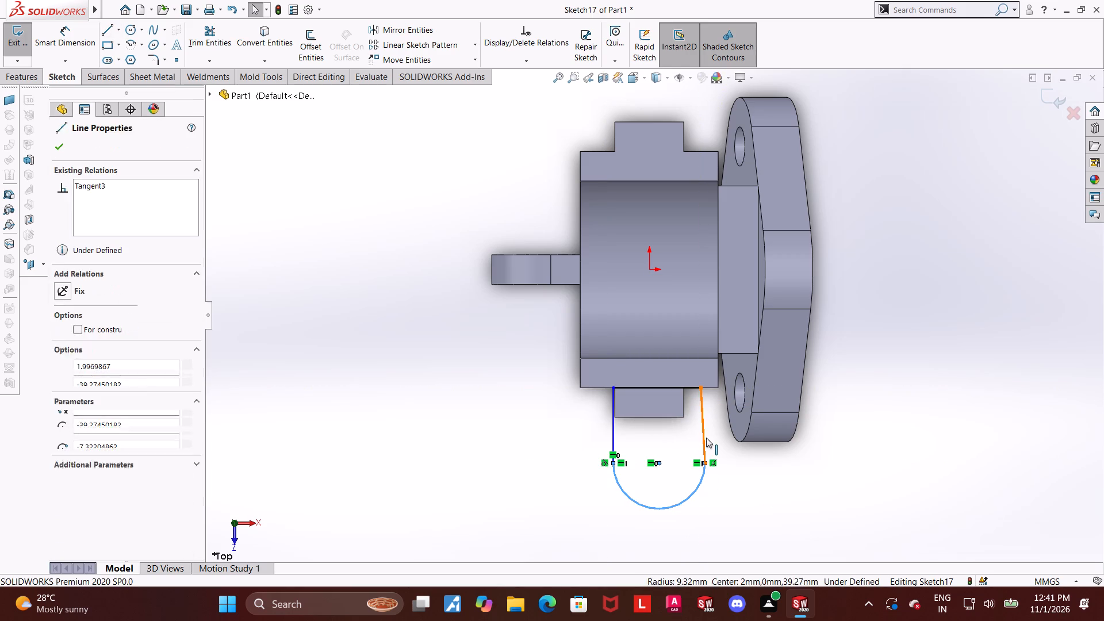
click(54, 353)
Merge the arc's end with the endpoint of the flange-side line to close the lug outline.
click(704, 463)
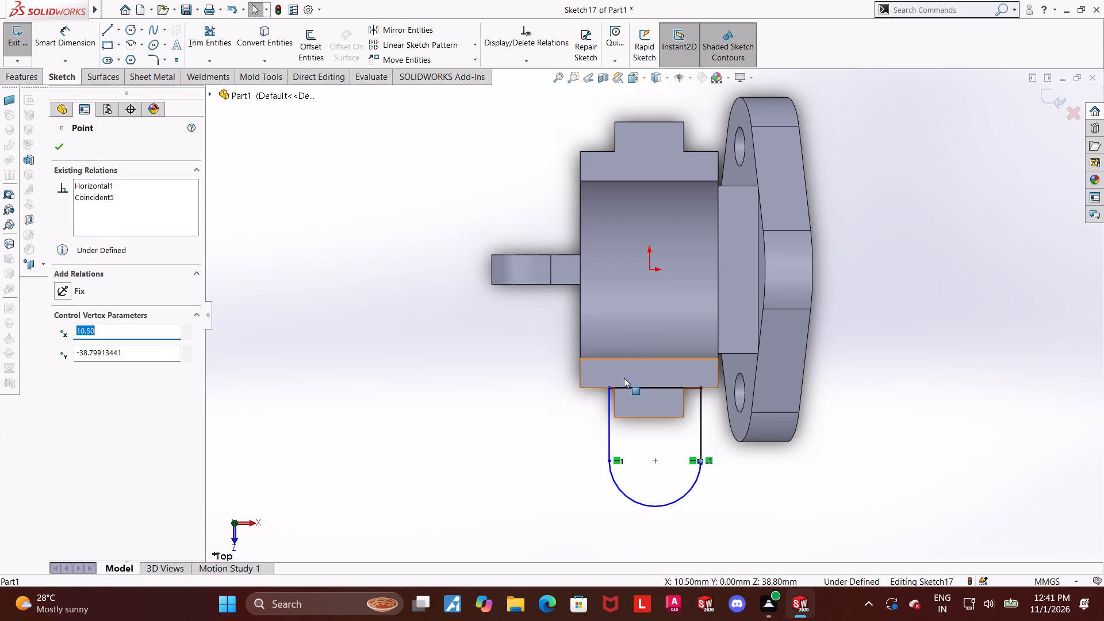
click(553, 430)
click(649, 269)
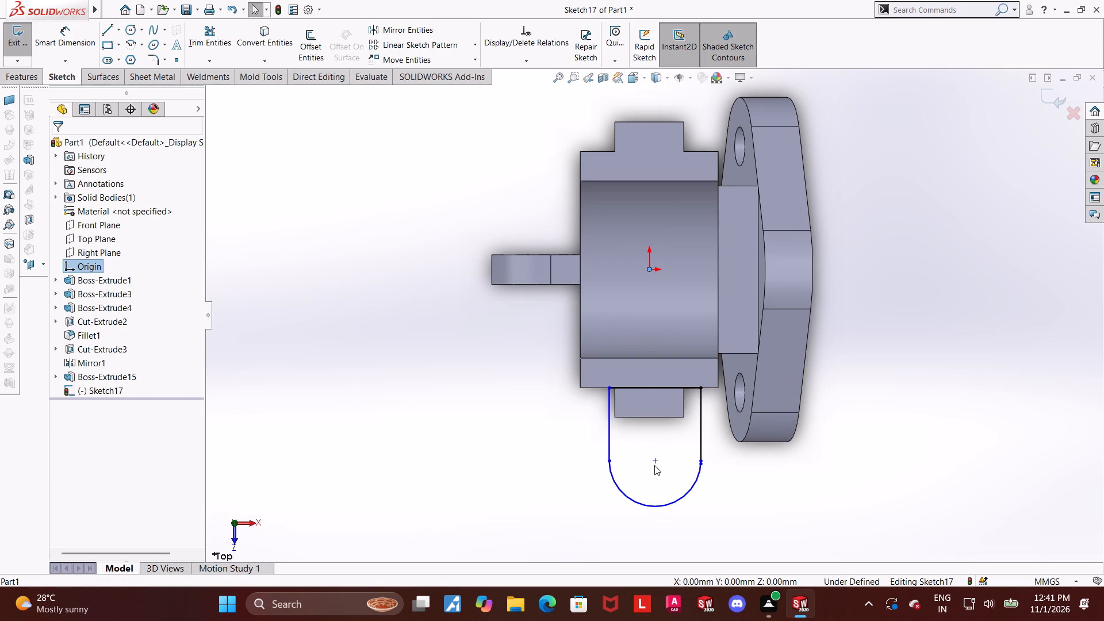
ctrl+click(654, 465)
click(754, 482)
scroll(732, 480, down, 4)
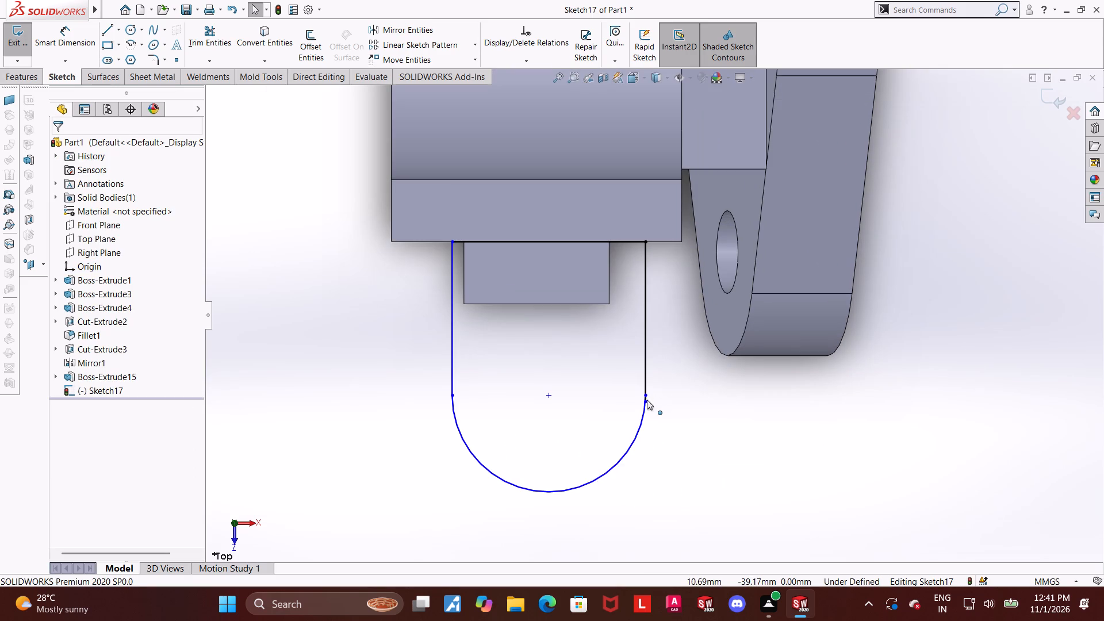
ctrl+click(647, 400)
ctrl+click(647, 393)
click(57, 403)
Make the arc's centre point vertical with the origin so the lug outline is centred on the saddle.
scroll(581, 490, up, 3)
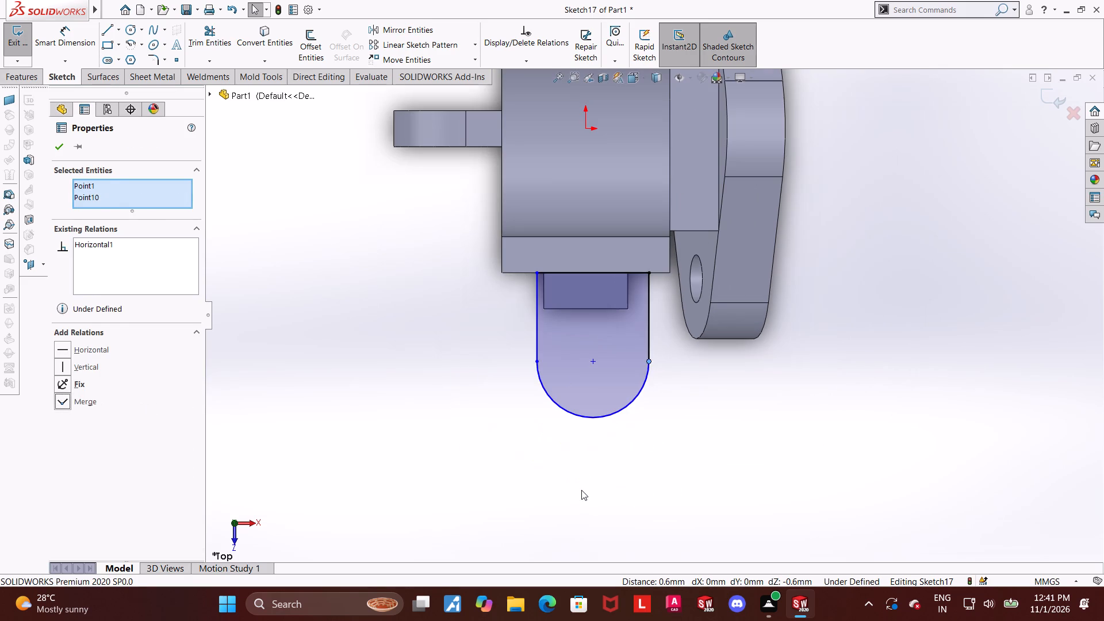
click(734, 453)
ctrl+click(584, 128)
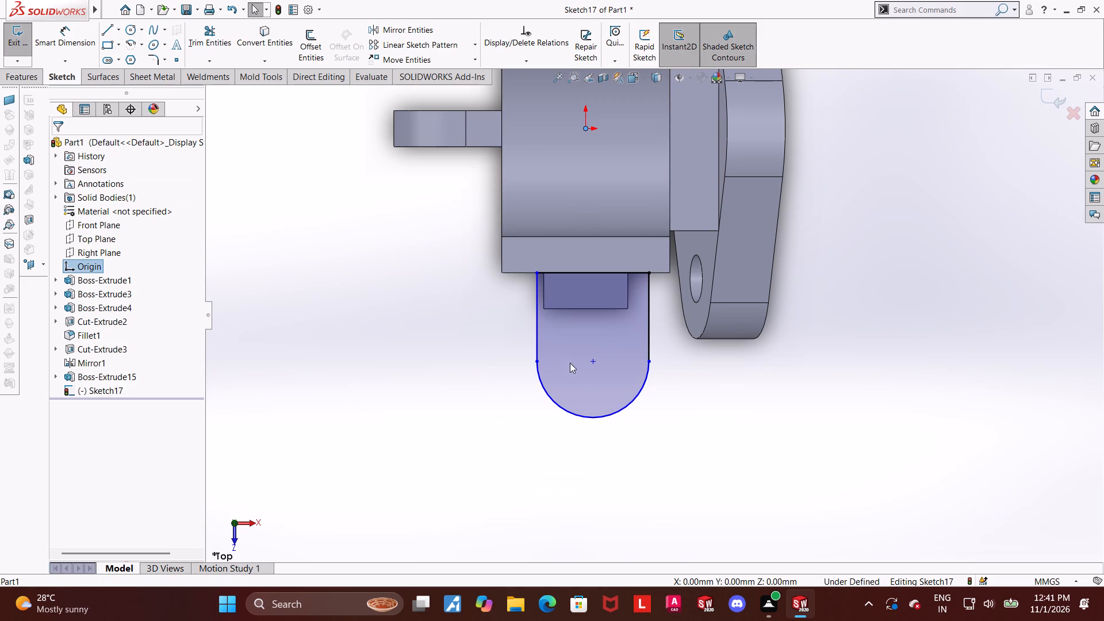
ctrl+click(596, 364)
click(68, 367)
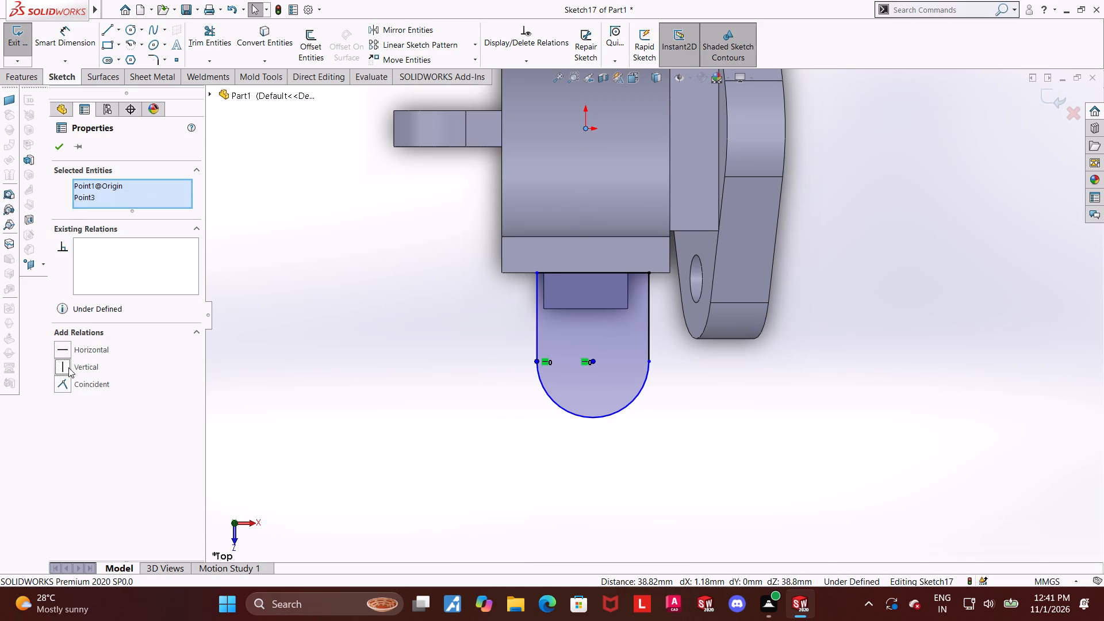
click(549, 406)
click(731, 462)
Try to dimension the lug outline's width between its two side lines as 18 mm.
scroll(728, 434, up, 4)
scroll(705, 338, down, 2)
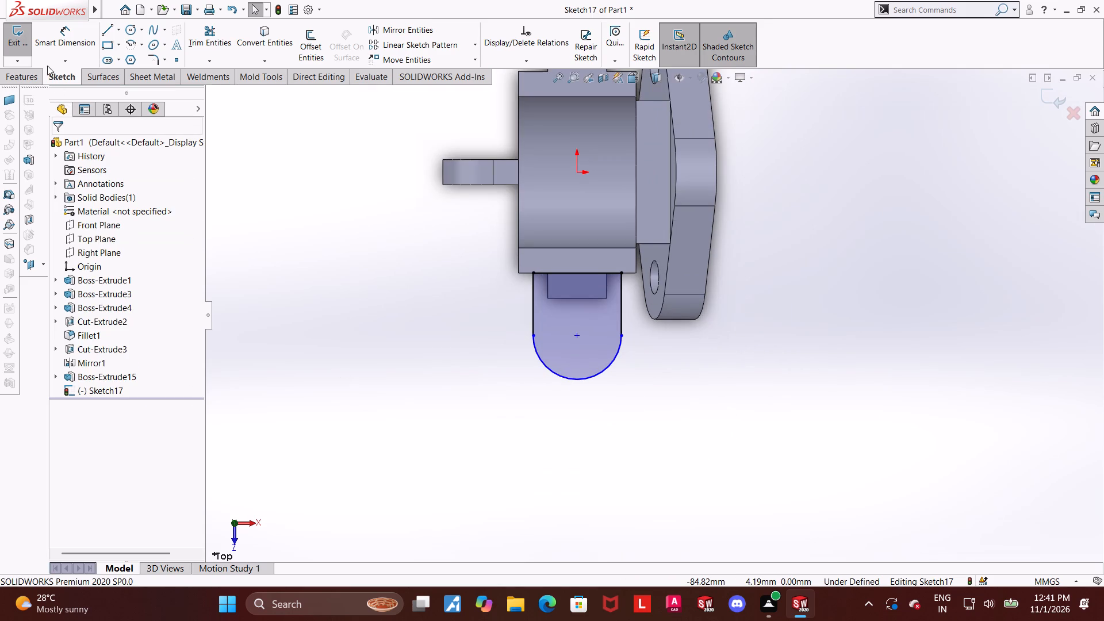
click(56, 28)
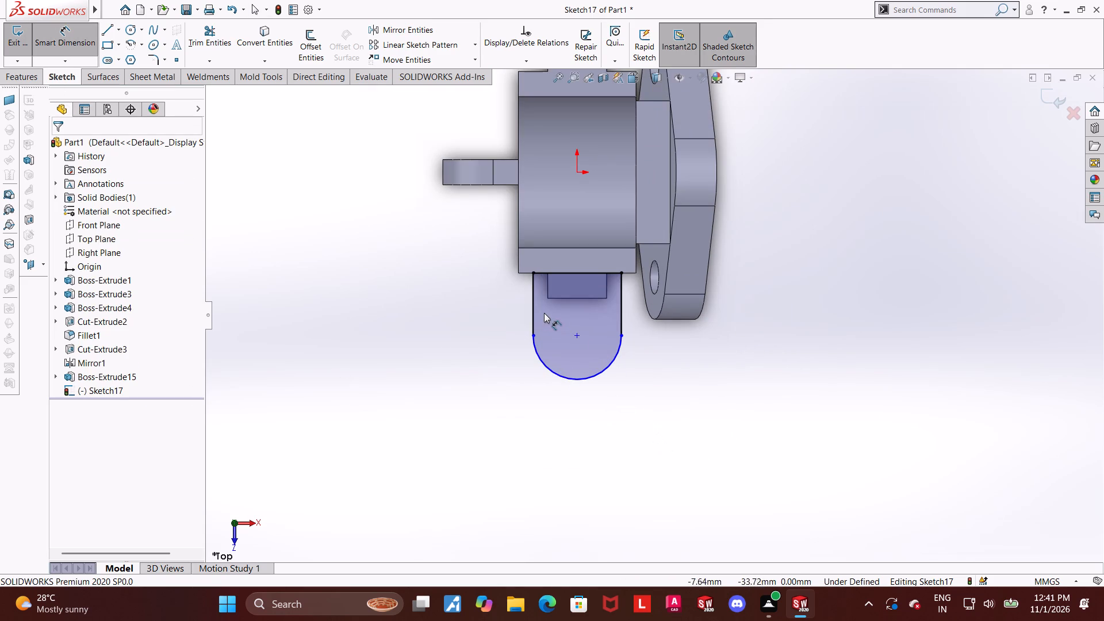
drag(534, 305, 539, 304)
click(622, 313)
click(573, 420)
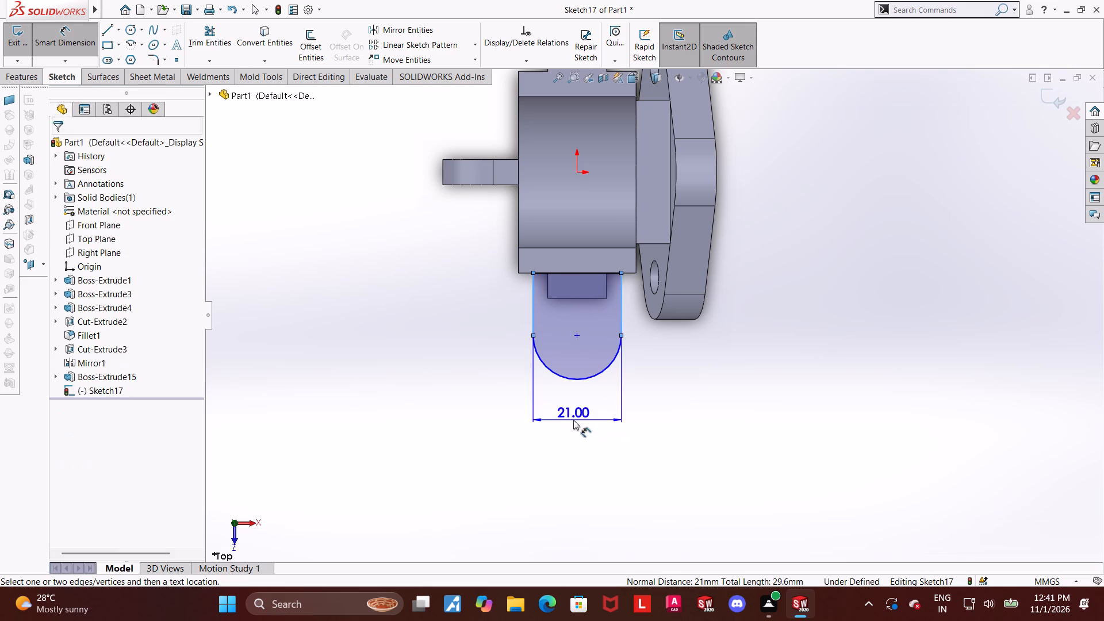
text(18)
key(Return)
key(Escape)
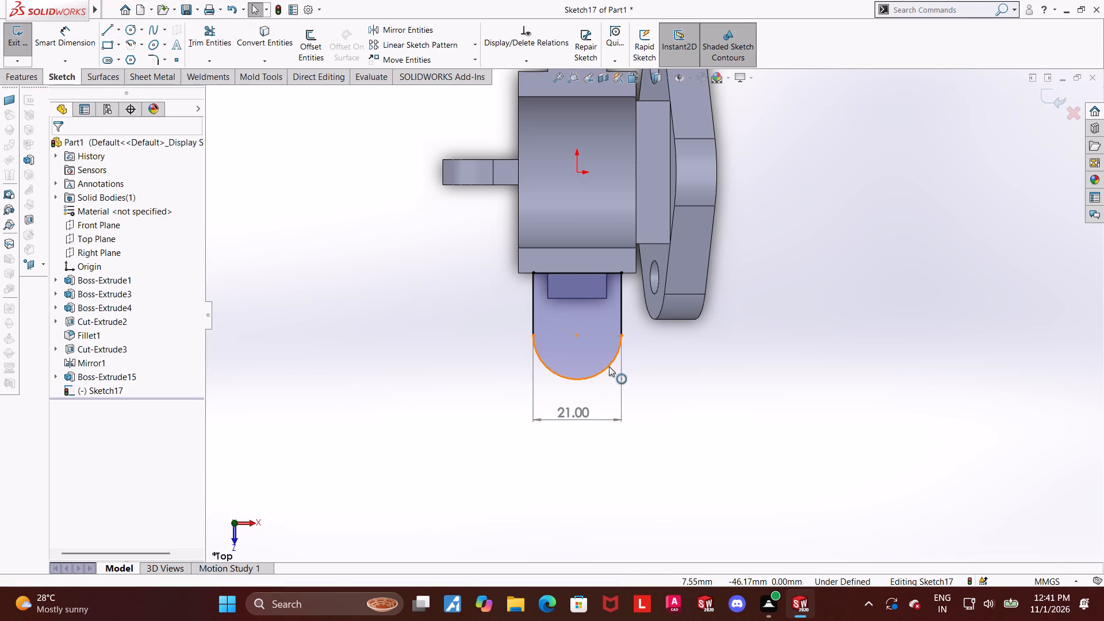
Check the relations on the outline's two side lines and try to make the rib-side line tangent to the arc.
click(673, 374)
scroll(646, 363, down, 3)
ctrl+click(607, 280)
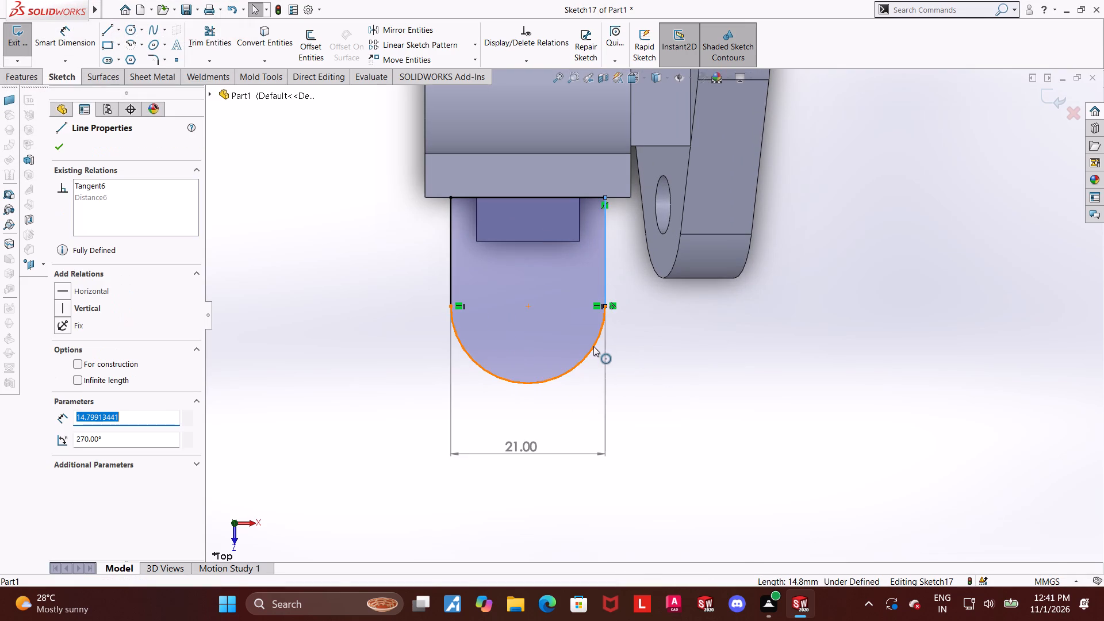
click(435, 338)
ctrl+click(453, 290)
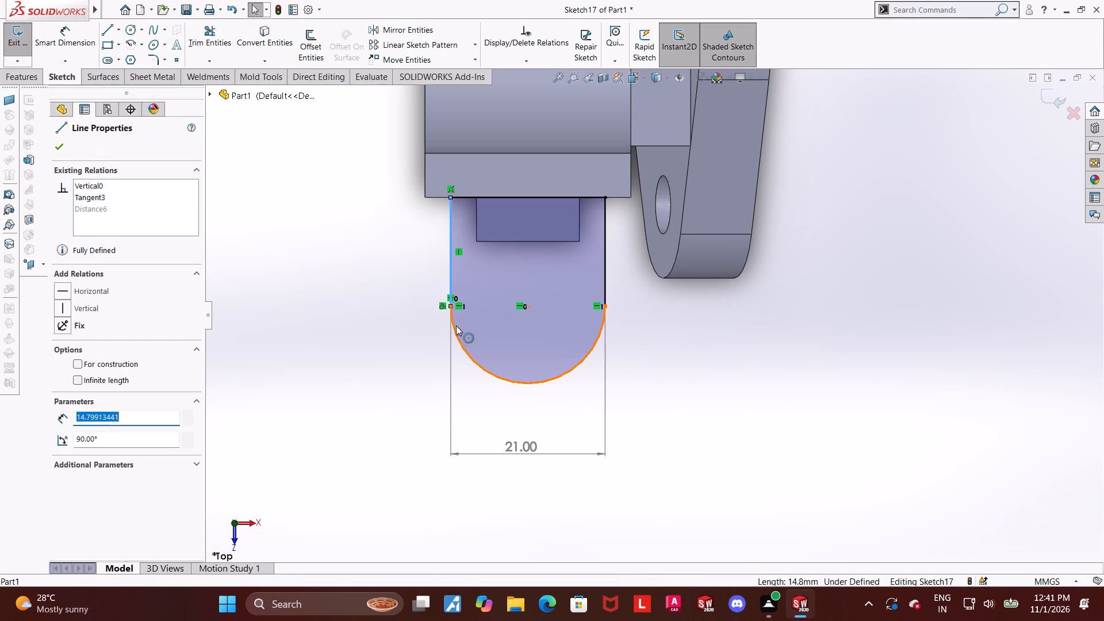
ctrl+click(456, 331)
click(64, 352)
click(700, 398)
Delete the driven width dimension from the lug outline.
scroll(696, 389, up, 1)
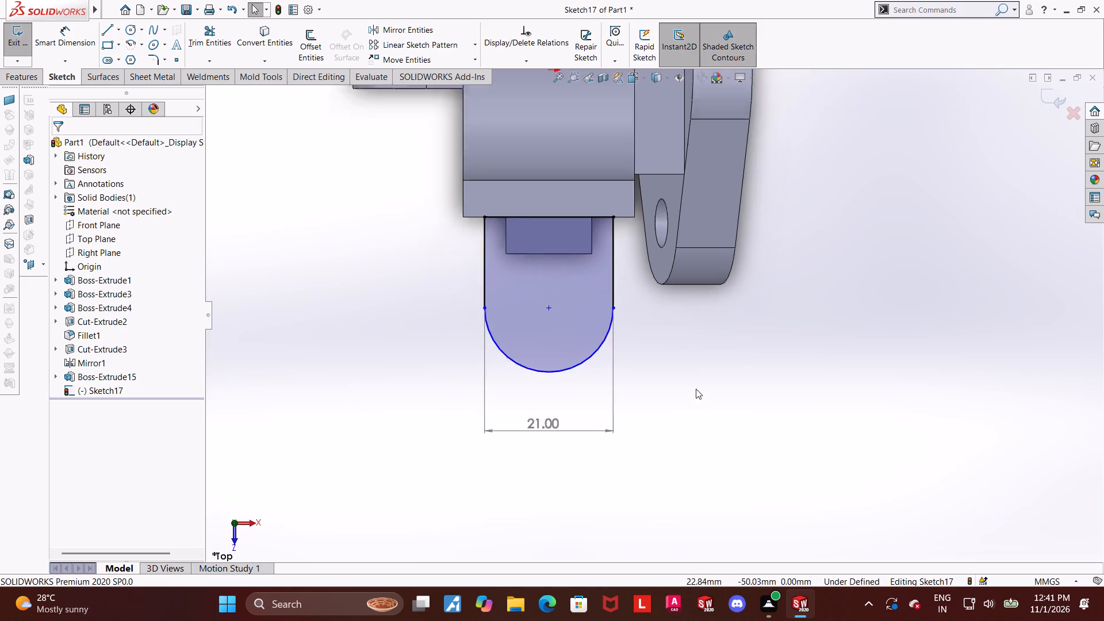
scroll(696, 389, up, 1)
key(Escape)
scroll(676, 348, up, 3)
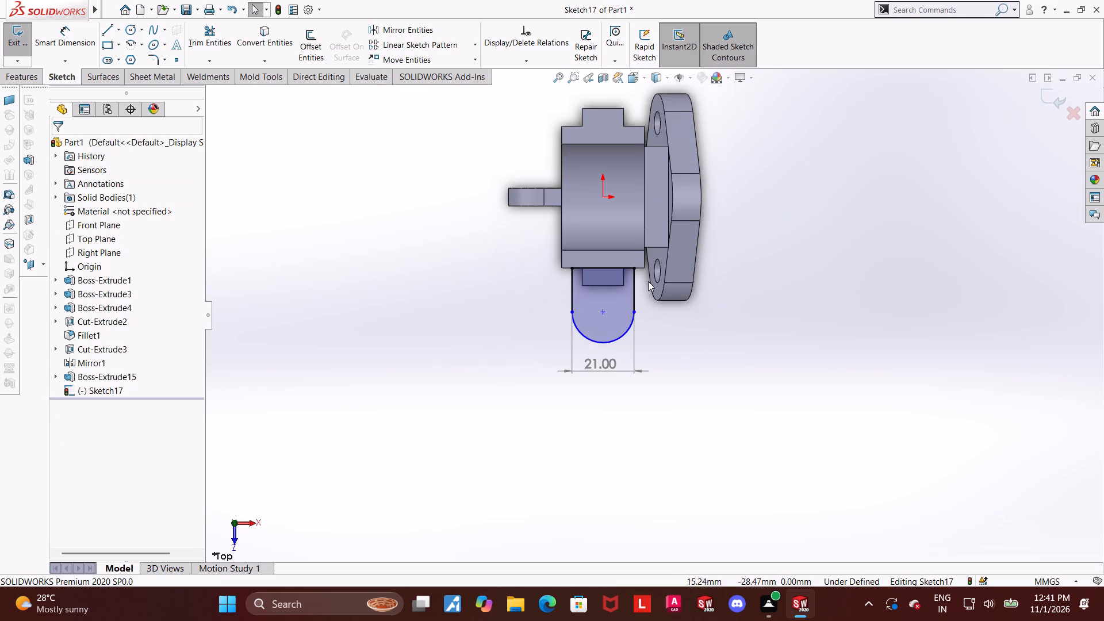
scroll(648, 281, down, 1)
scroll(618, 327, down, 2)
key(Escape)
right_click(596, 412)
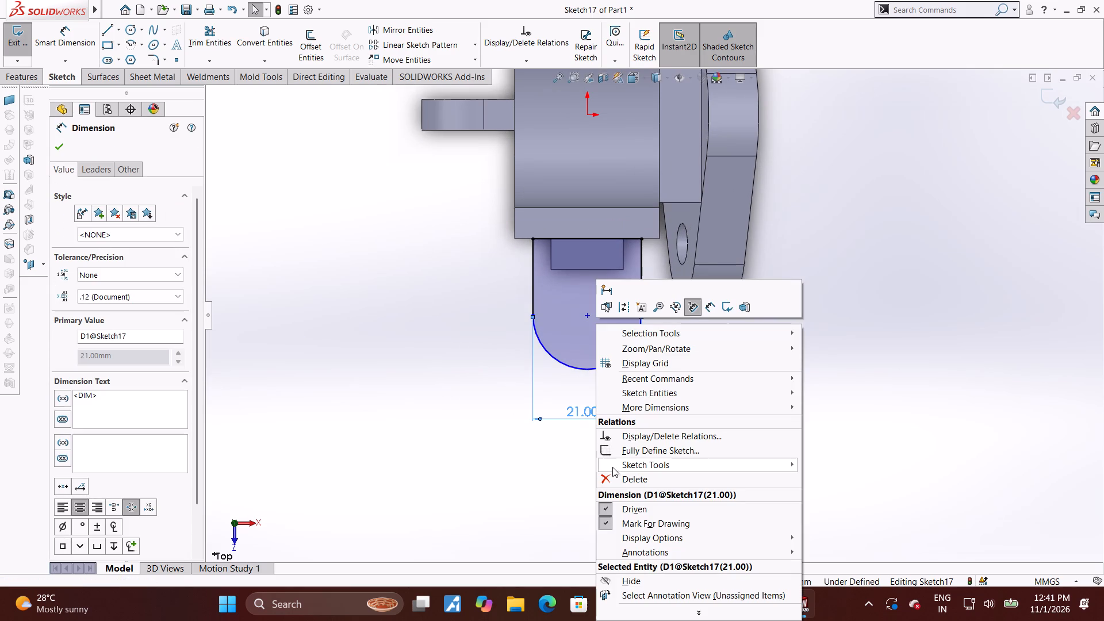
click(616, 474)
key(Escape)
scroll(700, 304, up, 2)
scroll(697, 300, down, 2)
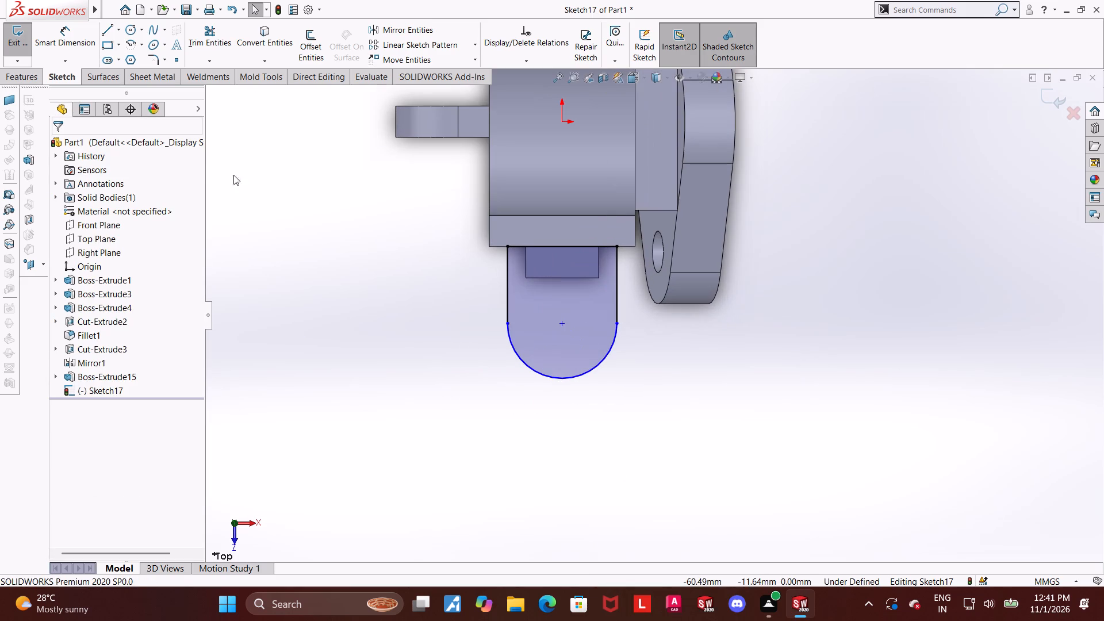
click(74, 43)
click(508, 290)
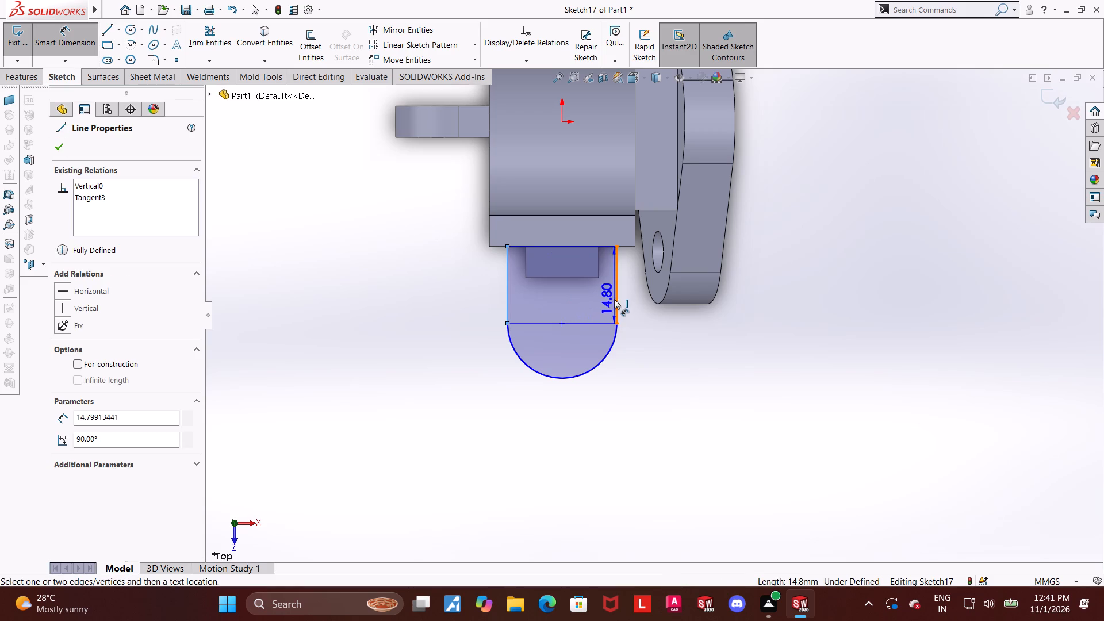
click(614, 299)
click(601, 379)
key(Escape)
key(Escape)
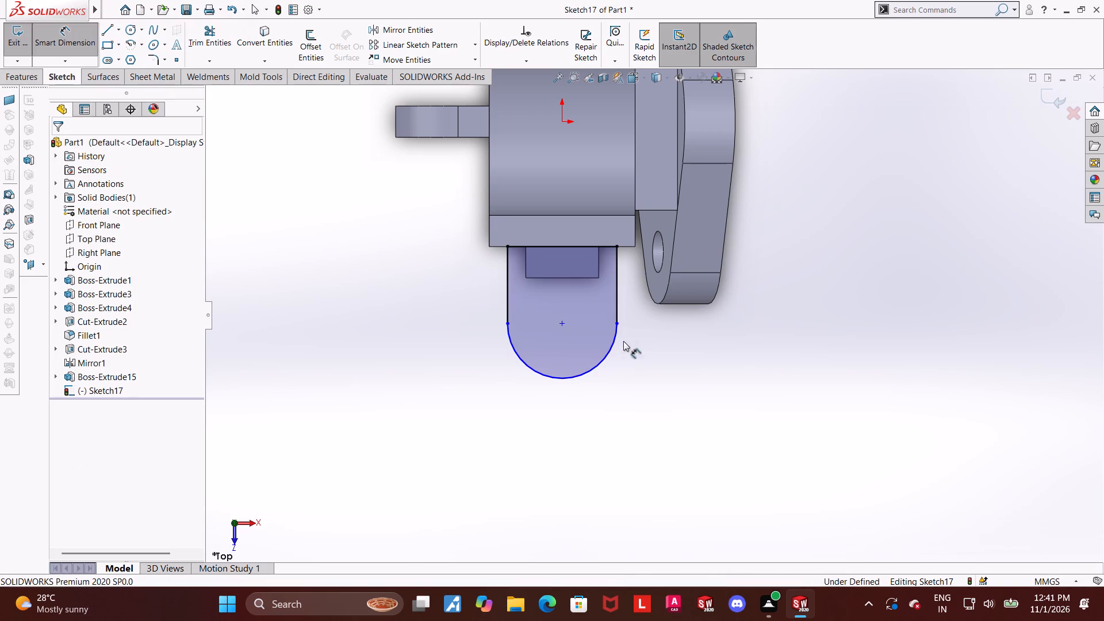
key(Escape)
Remove the coincident relation from the flange-side line's saddle end and move that endpoint inward to about X 8.65 mm.
drag(616, 284, 596, 282)
key(Escape)
key(Escape)
key(Escape)
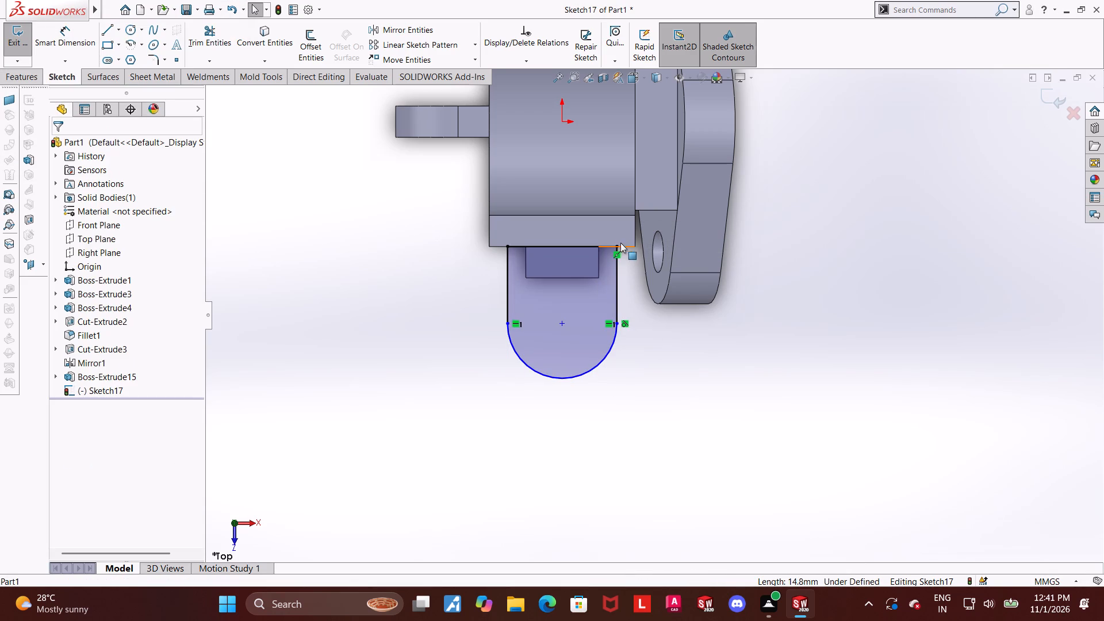
right_click(618, 257)
click(642, 416)
key(Escape)
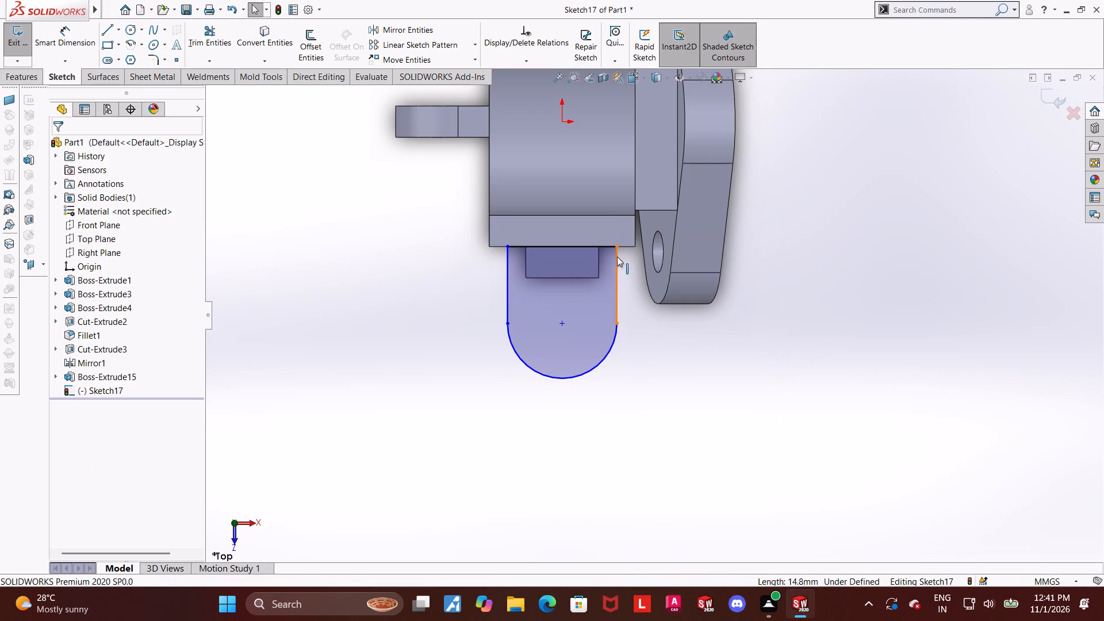
drag(618, 248, 607, 251)
key(Escape)
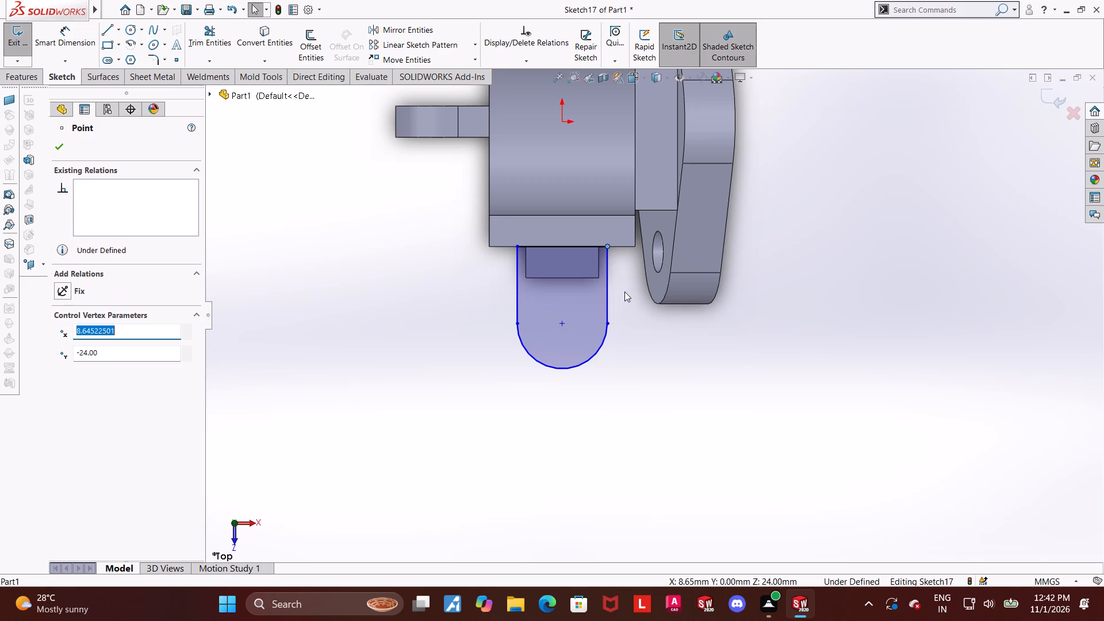
Make the flange-side line of the lug outline vertical.
click(607, 286)
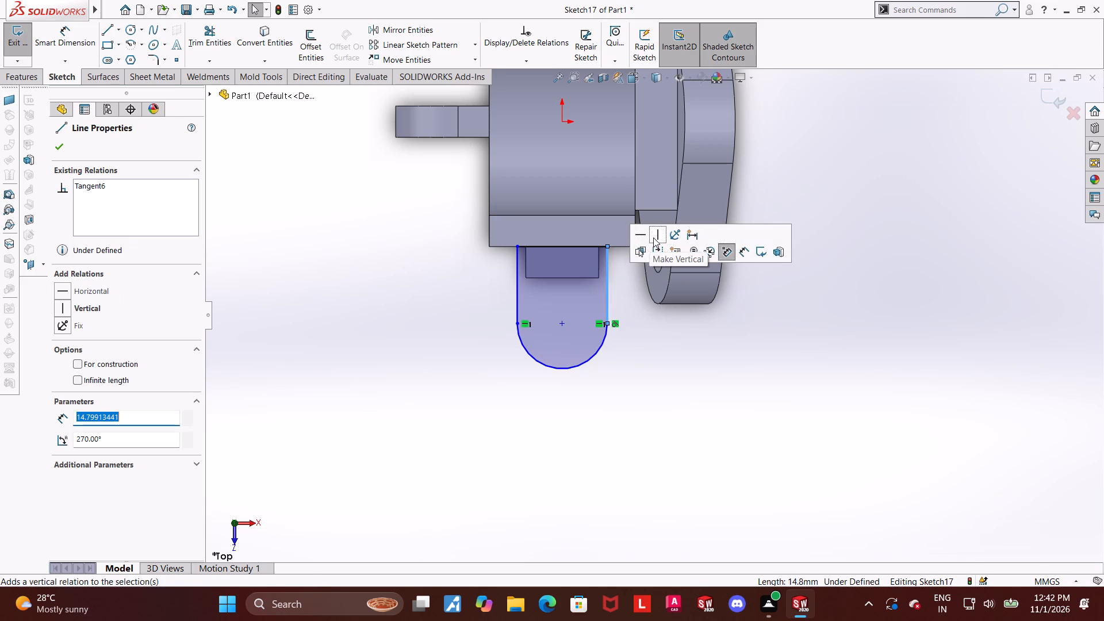
click(654, 237)
click(648, 344)
Dimension the distance between the lug outline's two vertical side lines as 18 mm.
click(518, 291)
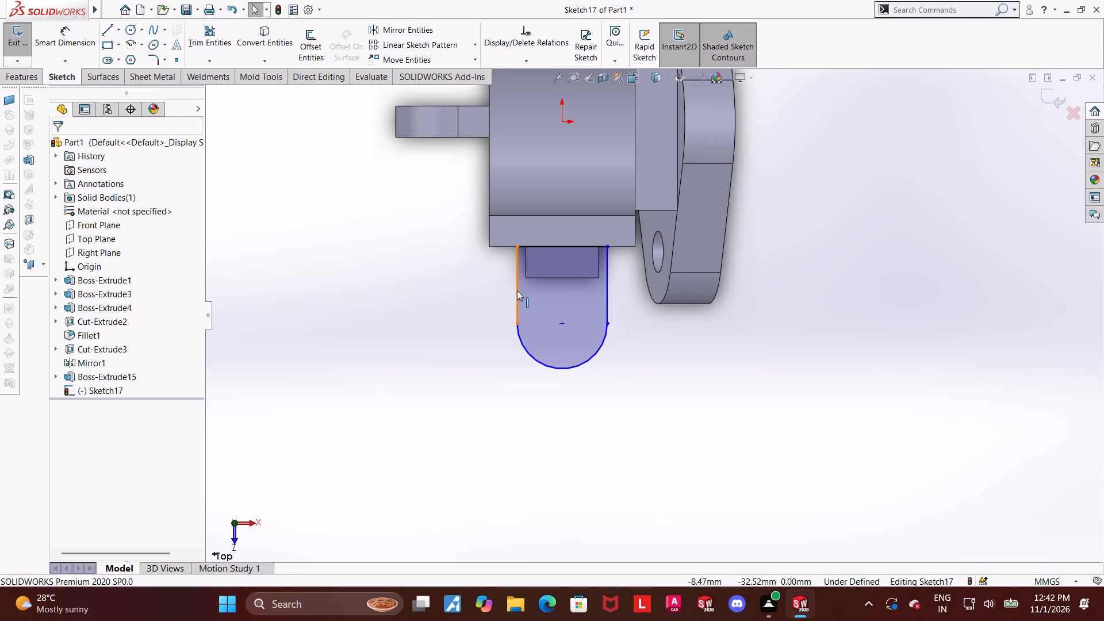
click(570, 244)
key(Escape)
scroll(640, 331, down, 2)
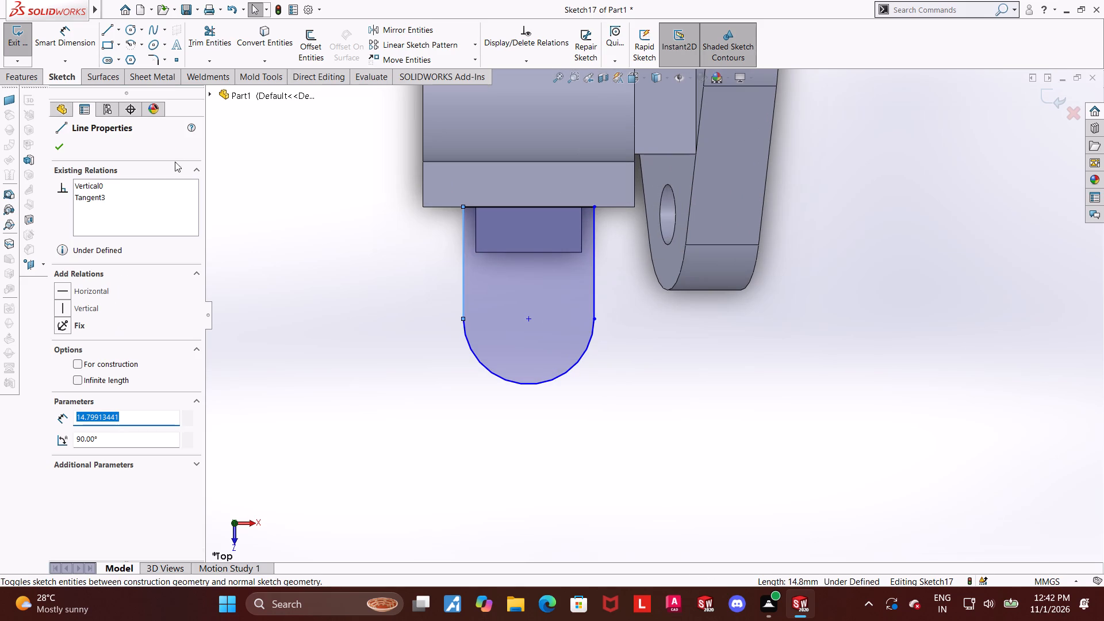
click(71, 48)
click(463, 267)
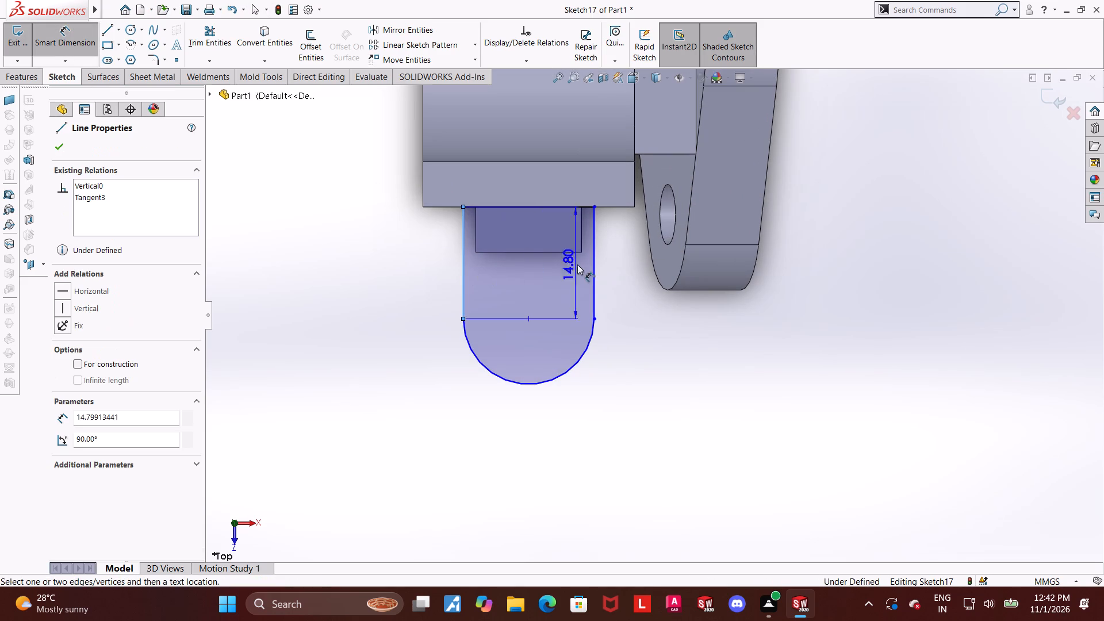
click(592, 267)
click(542, 458)
text(18)
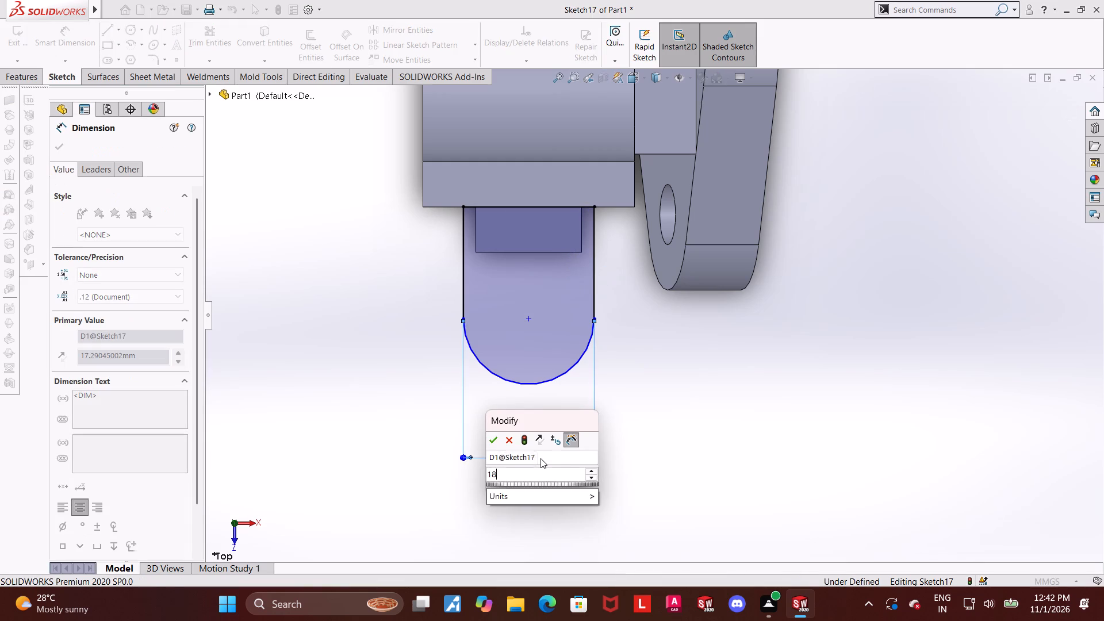
key(Return)
key(Escape)
key(Escape)
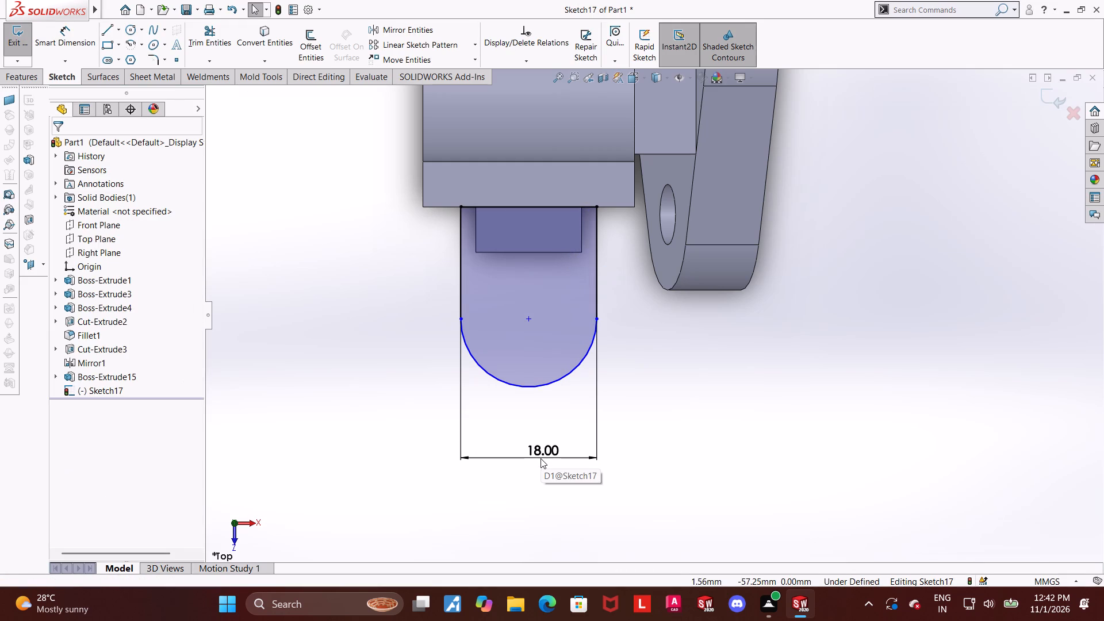
Add a vertical relation between the origin and the centre of the outline's end arc.
click(624, 393)
scroll(620, 382, up, 2)
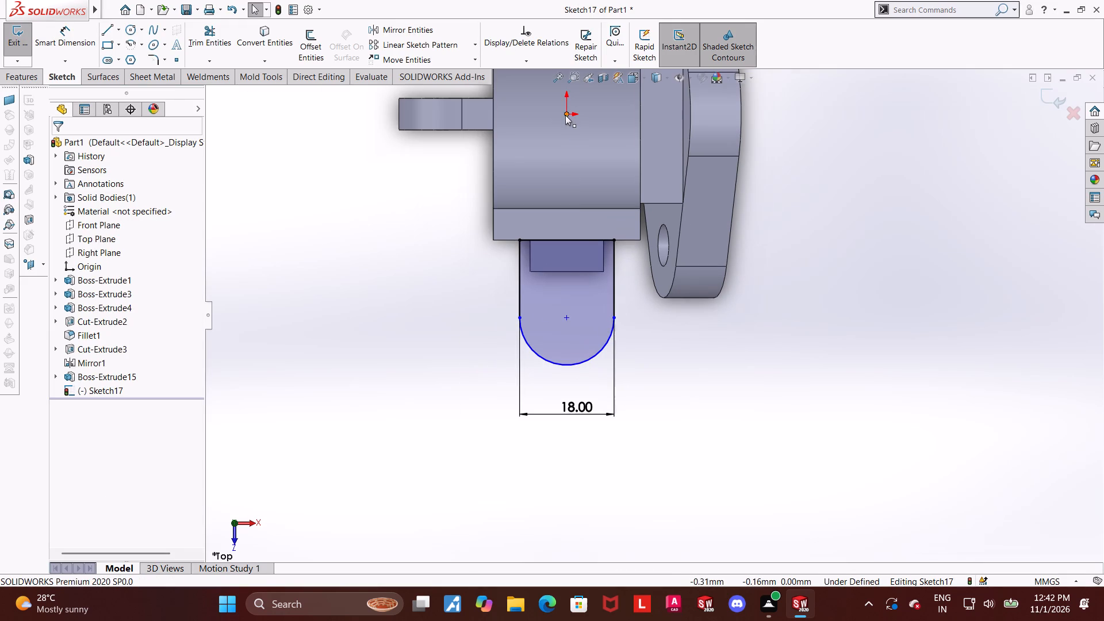
ctrl+click(565, 114)
ctrl+click(568, 317)
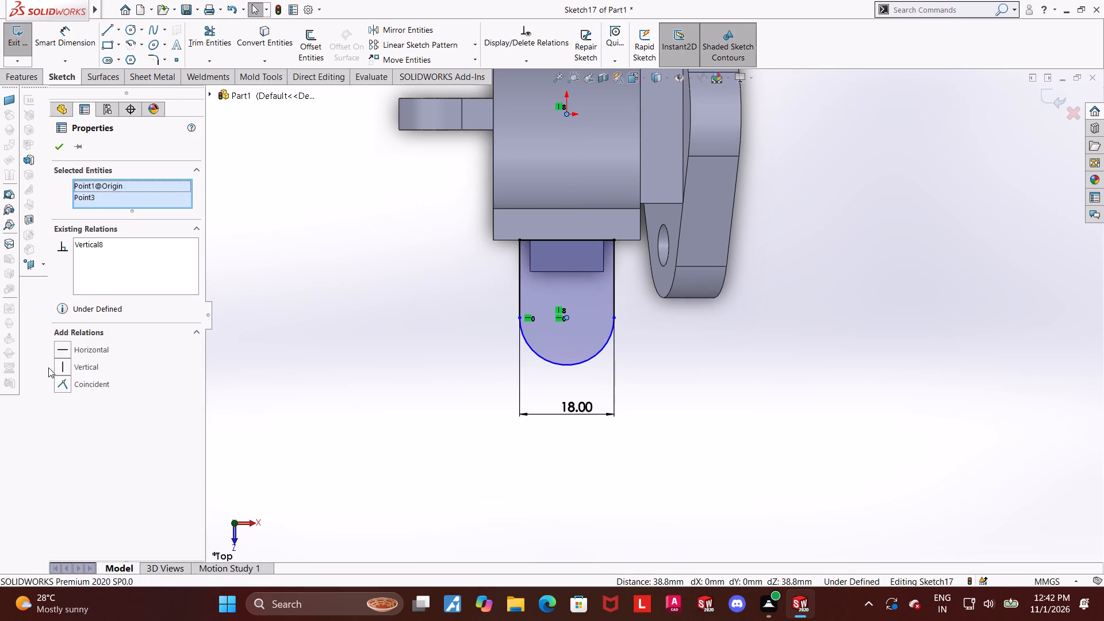
click(58, 367)
click(775, 402)
scroll(670, 323, down, 2)
scroll(605, 335, down, 2)
key(Escape)
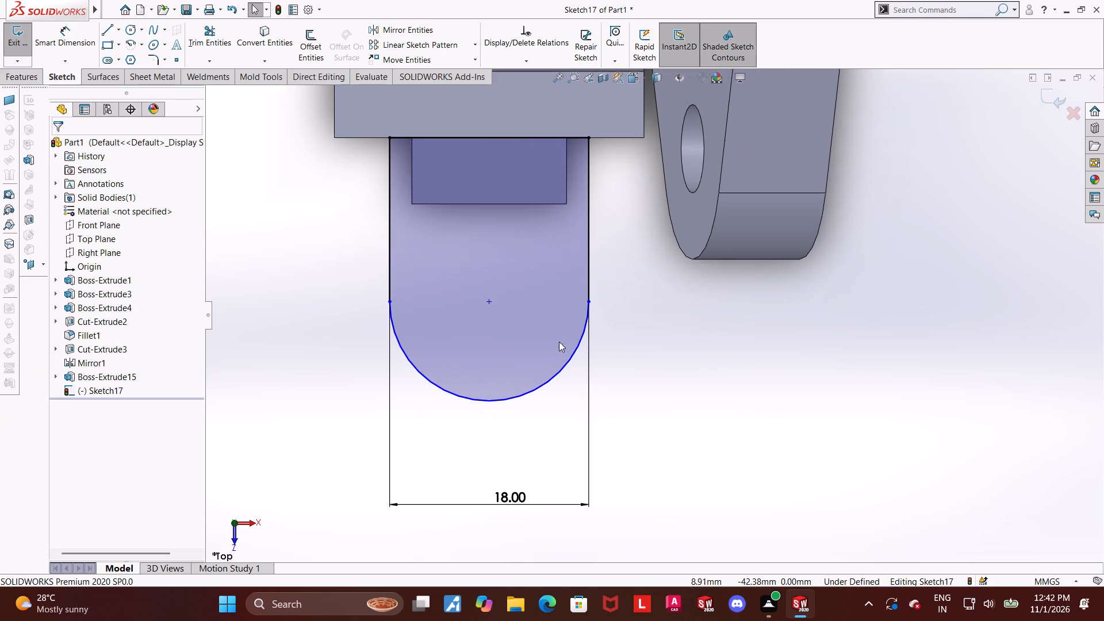
Try to make the outline's rib-side line tangent to the end arc.
ctrl+click(393, 329)
ctrl+click(392, 252)
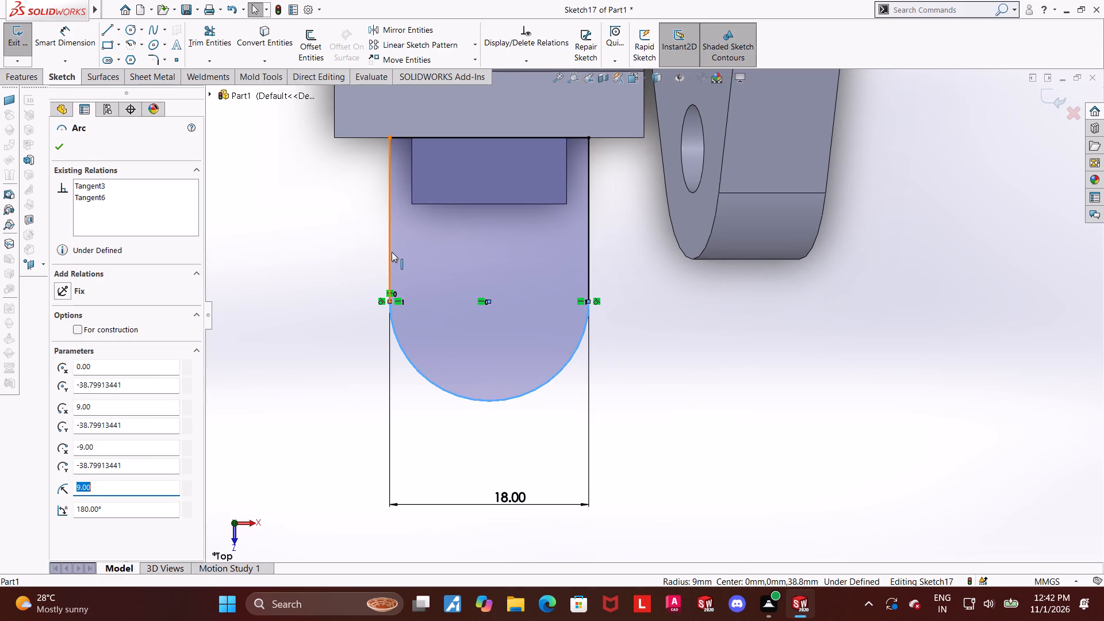
click(72, 350)
click(831, 380)
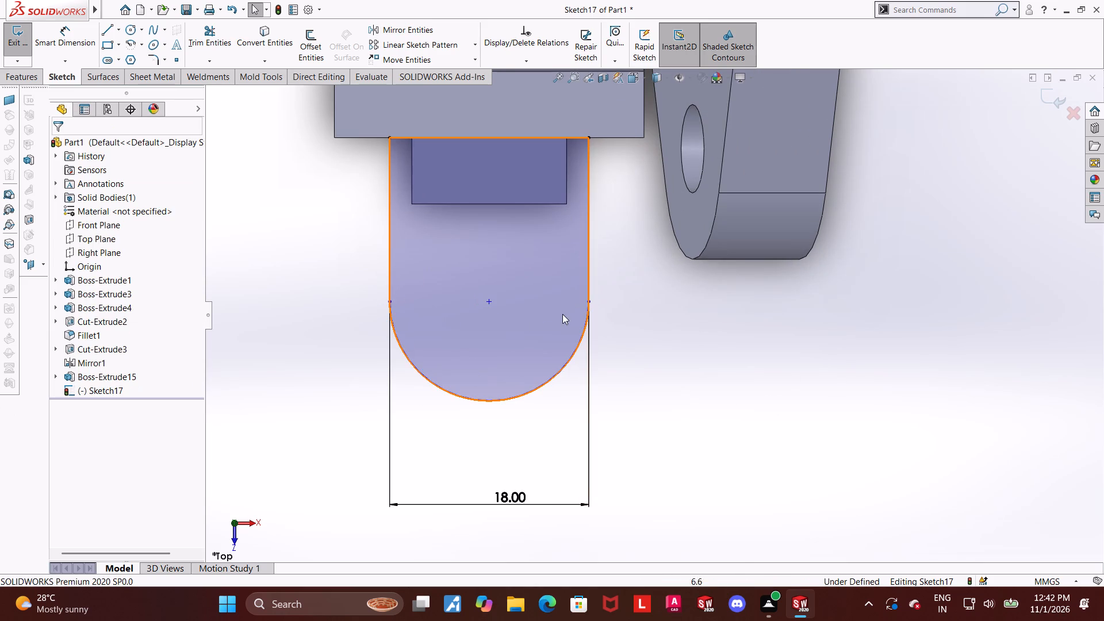
Dimension the distance from the origin to the end arc's centre as 72/2, that is 36 mm.
scroll(447, 269, up, 2)
click(82, 34)
scroll(637, 336, up, 3)
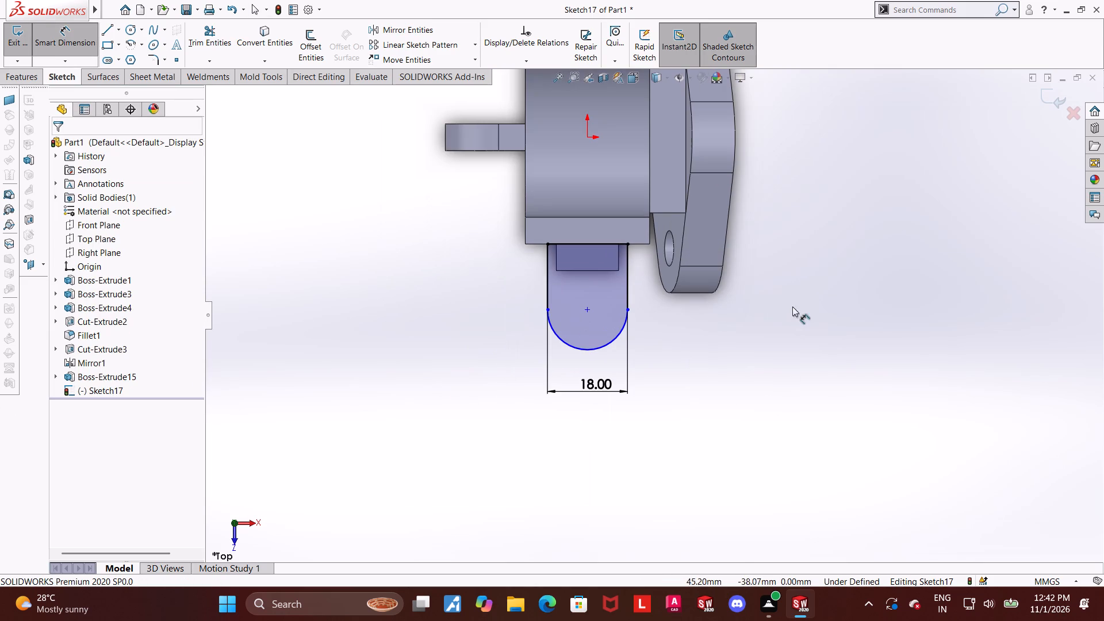
click(588, 134)
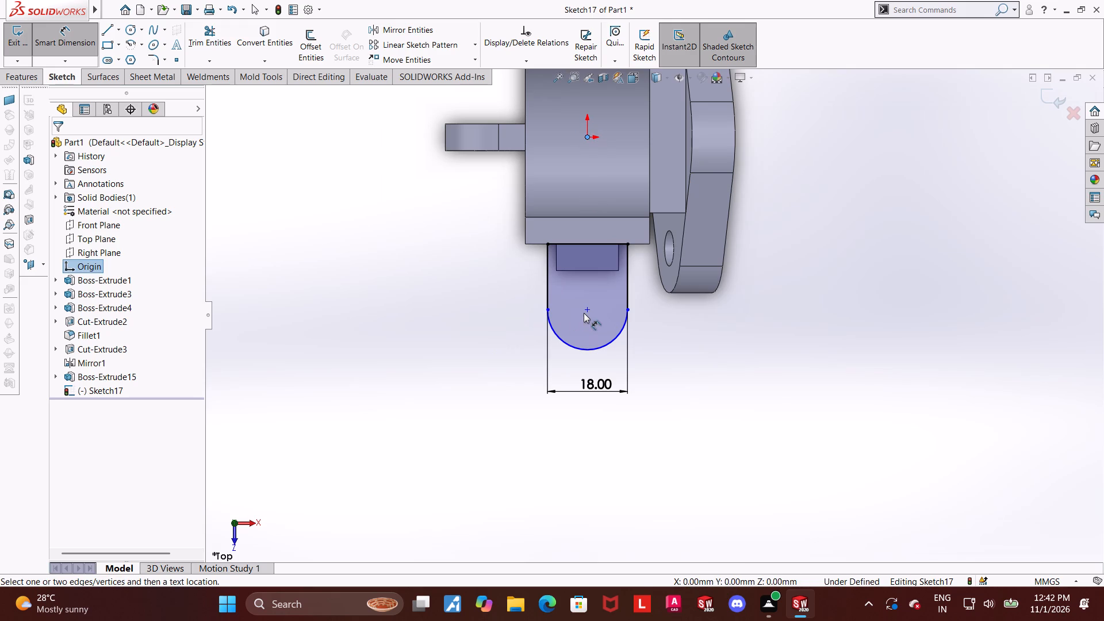
click(585, 312)
click(369, 289)
text(72/2)
key(Return)
key(Escape)
Extend the outline over the saddle's top face with three lines: up to the inner edge, 18 mm along it, and back to the opposite corner.
scroll(764, 340, up, 3)
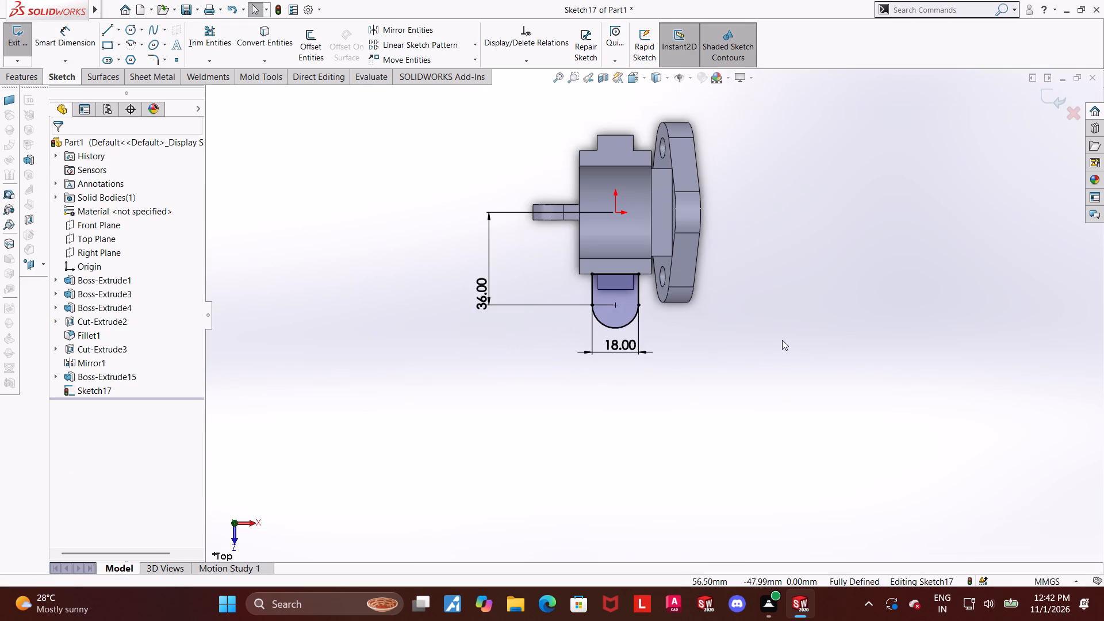
scroll(681, 207, down, 2)
scroll(599, 267, down, 3)
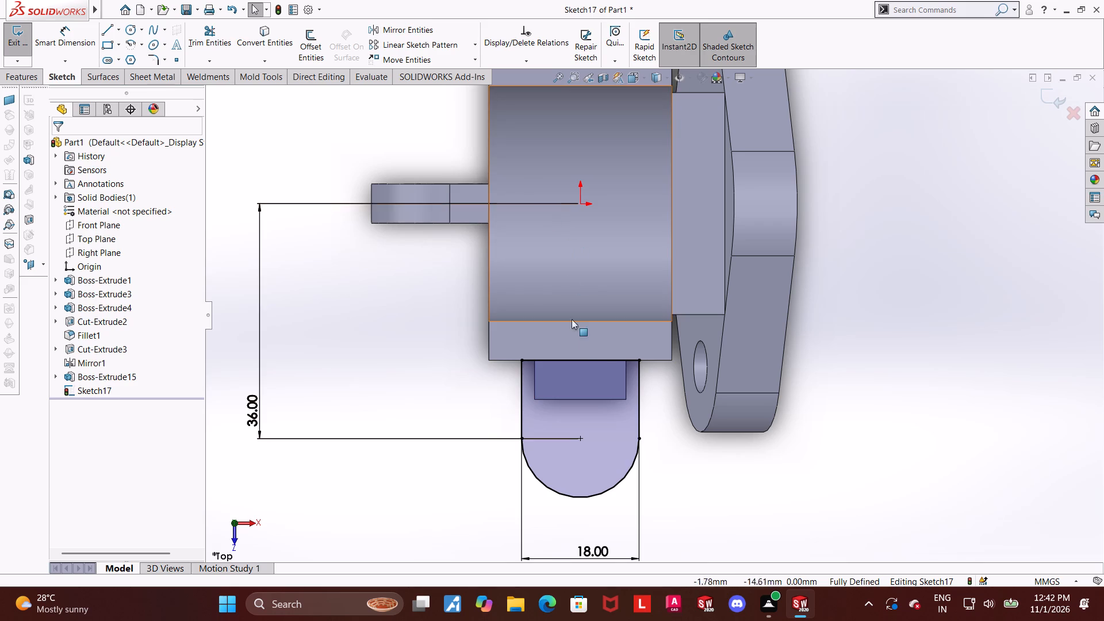
scroll(595, 383, down, 1)
key(Escape)
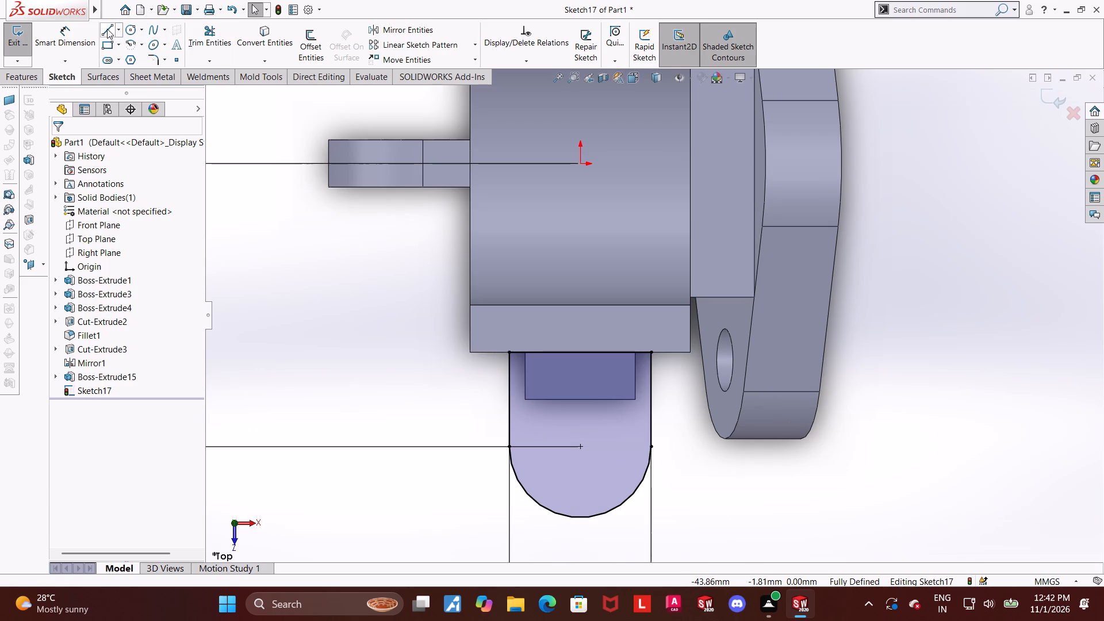
click(107, 29)
click(507, 353)
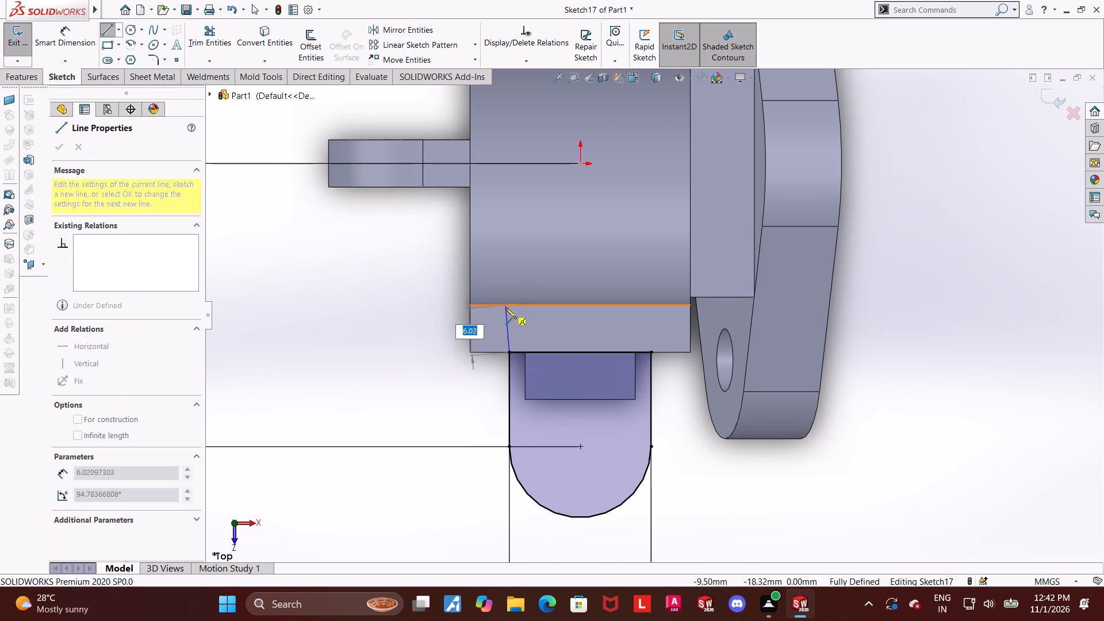
click(509, 304)
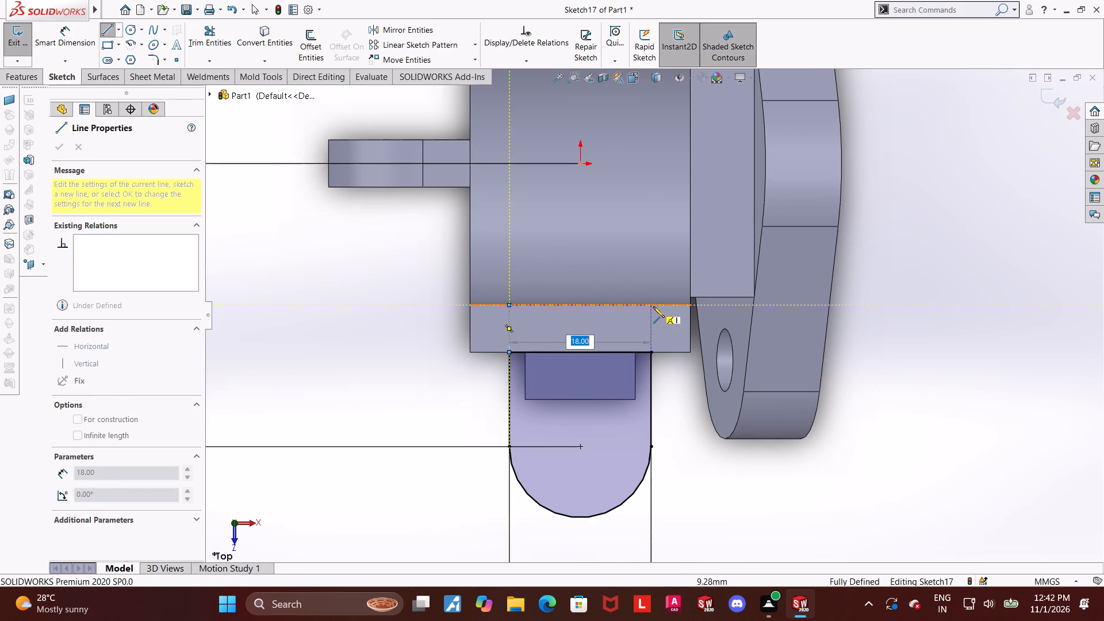
click(653, 306)
click(650, 352)
key(Escape)
key(Escape)
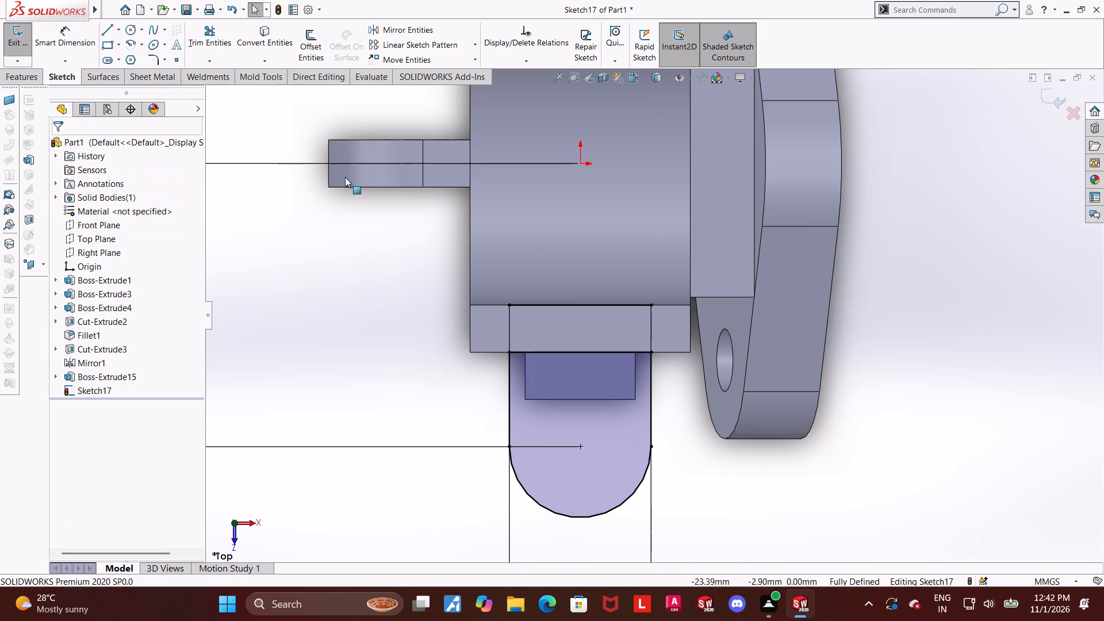
key(Escape)
Trim away the outline's line along the saddle's outer edge to merge the lug and saddle regions into one profile.
click(197, 40)
drag(570, 376, 571, 358)
drag(584, 377, 585, 328)
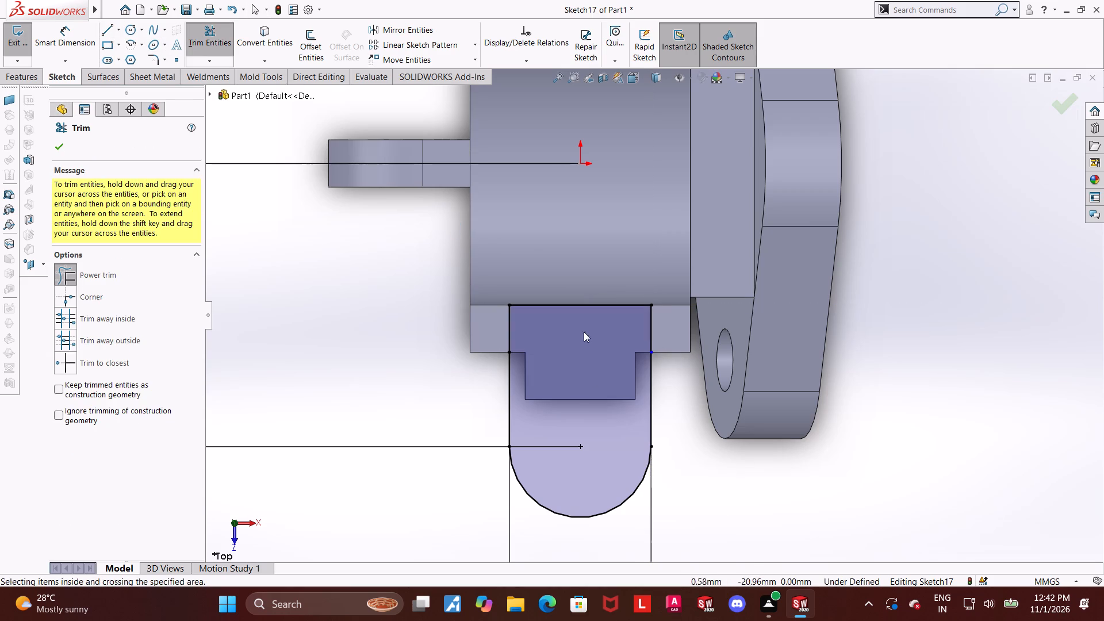
key(Escape)
scroll(795, 406, up, 2)
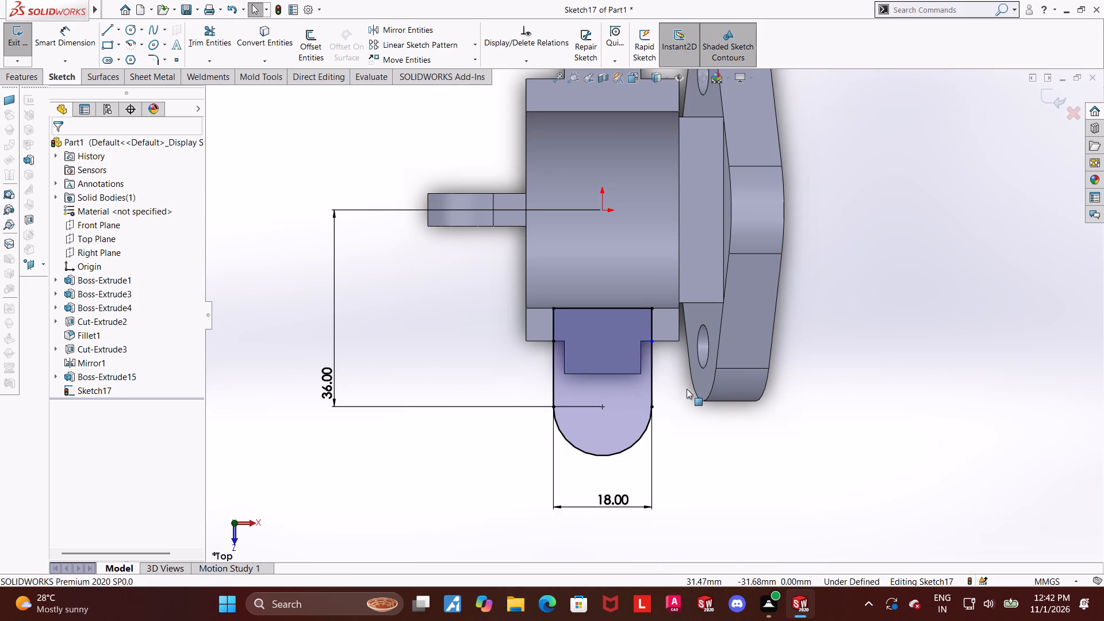
key(Escape)
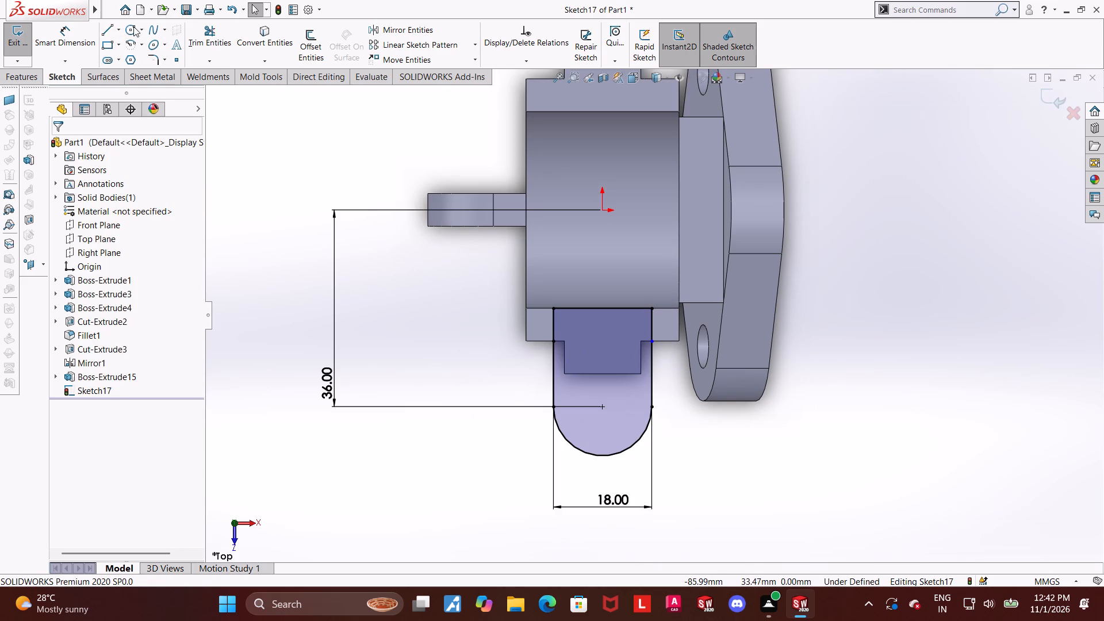
Sketch a circle about 10.25 mm in diameter centred on the lug's end arc centre.
click(134, 26)
click(137, 32)
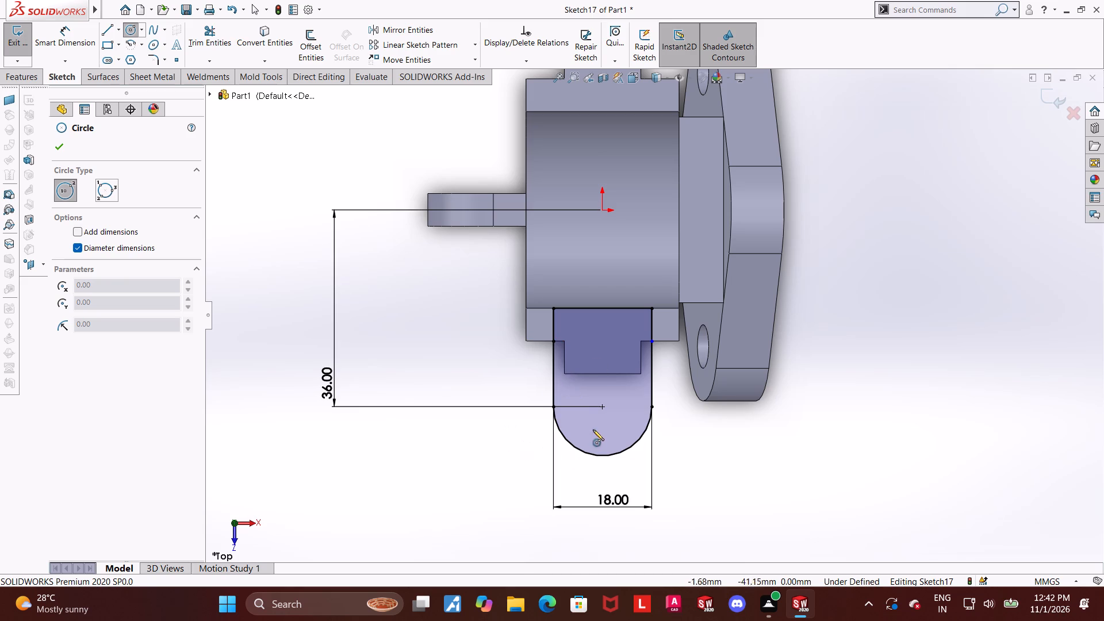
click(603, 405)
click(630, 402)
key(grave)
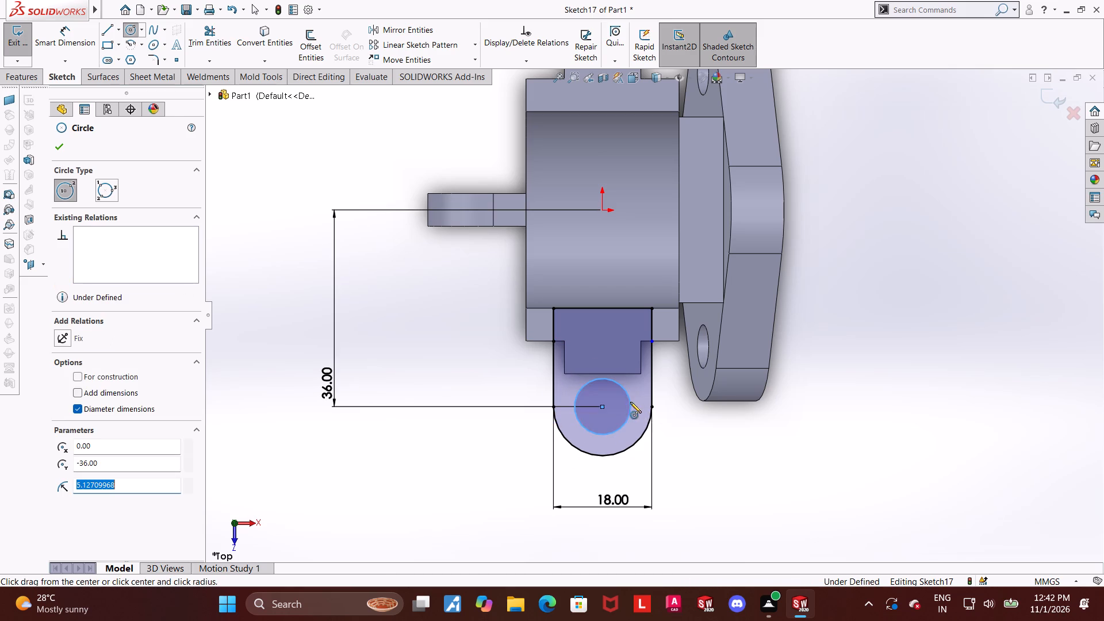
key(grave)
Dimension the lug's hole circle with a diameter of 9 mm.
click(75, 41)
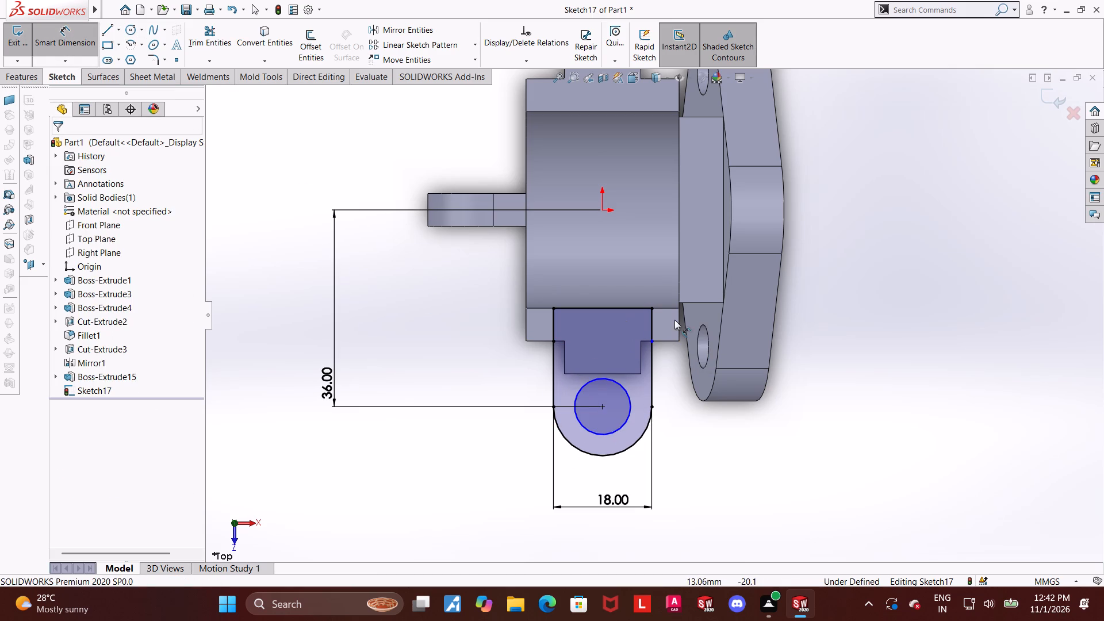
click(633, 411)
click(712, 438)
key(9)
key(Return)
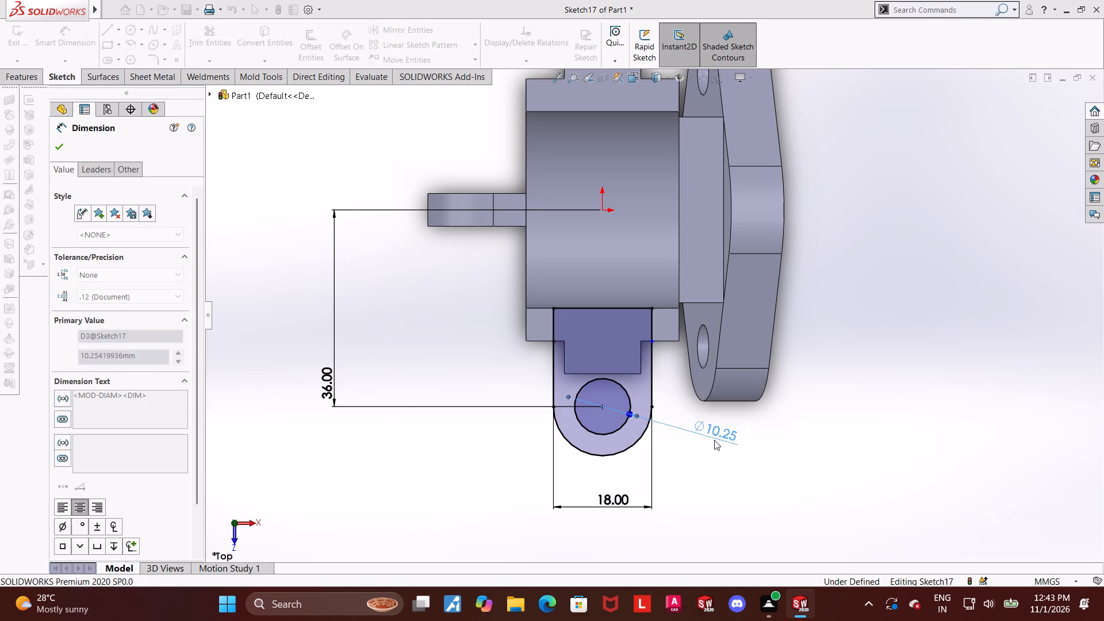
key(Escape)
scroll(739, 358, up, 3)
key(Escape)
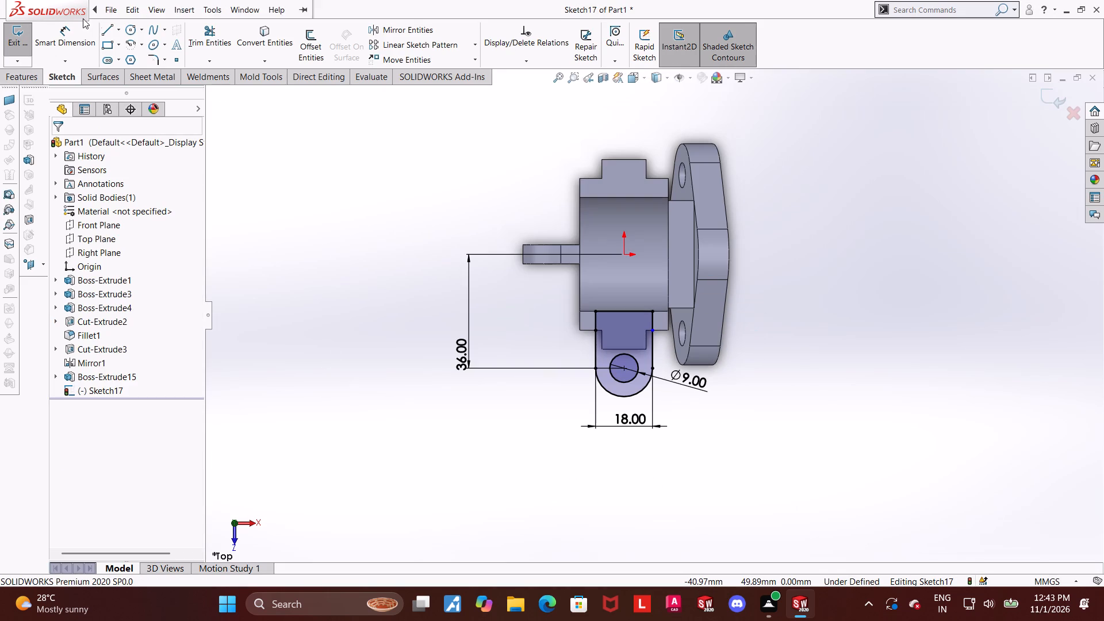
Sketch a horizontal construction centreline from the origin toward the flange.
click(119, 33)
click(121, 56)
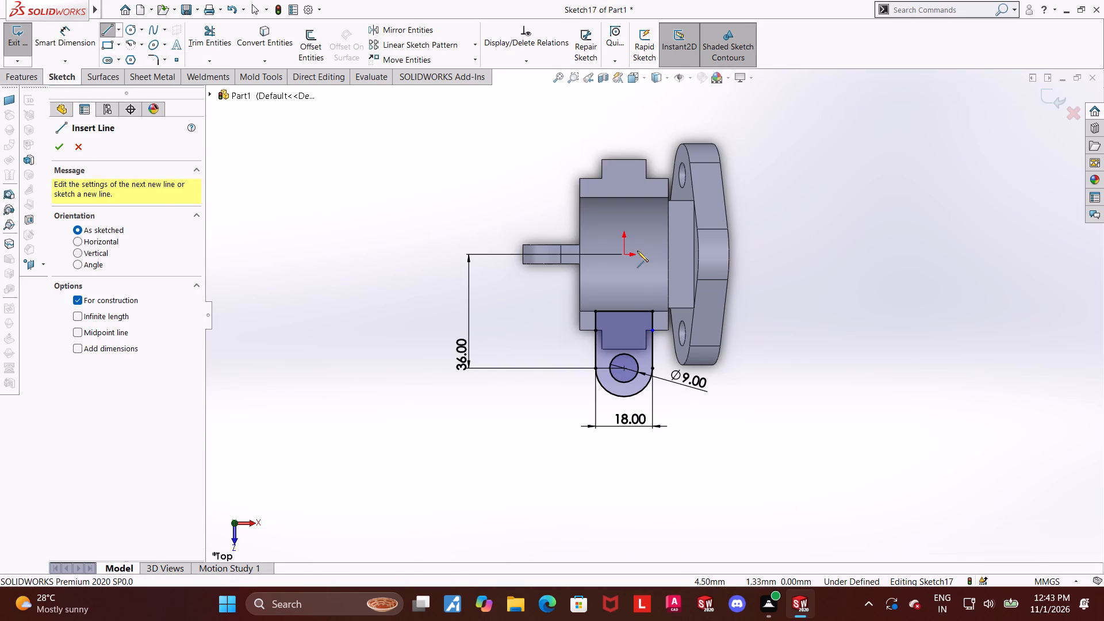
click(624, 257)
click(677, 254)
key(Escape)
key(Escape)
key(Escape)
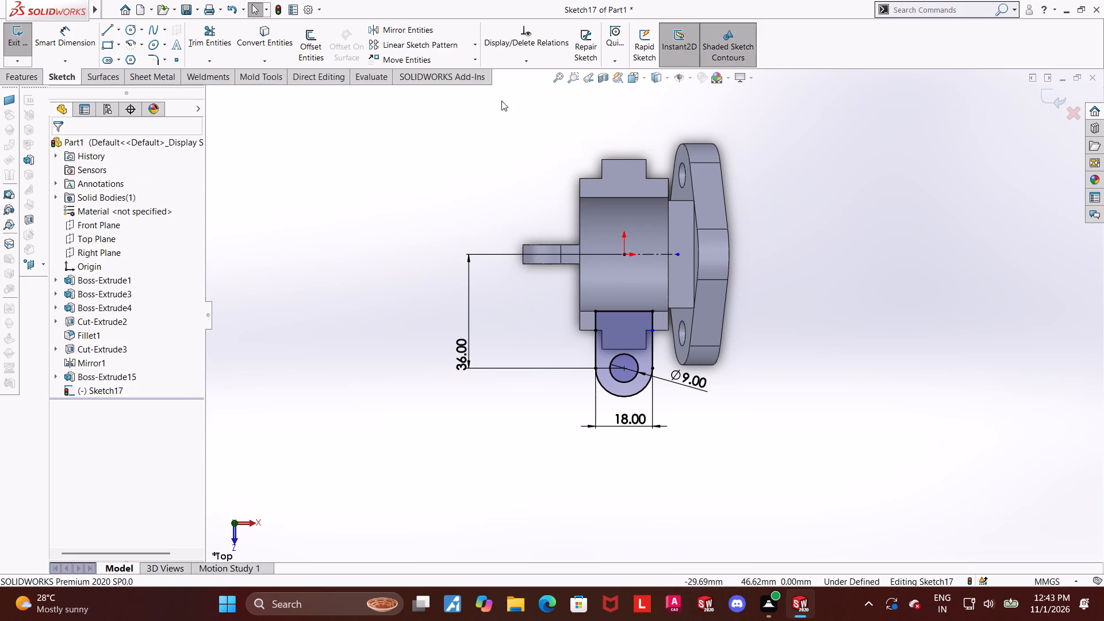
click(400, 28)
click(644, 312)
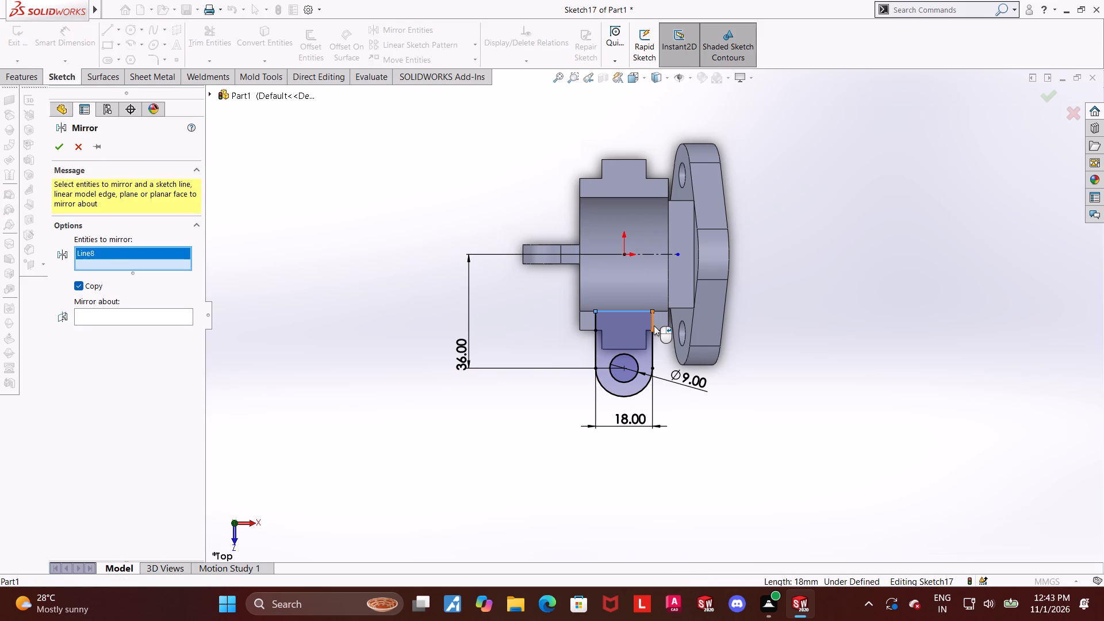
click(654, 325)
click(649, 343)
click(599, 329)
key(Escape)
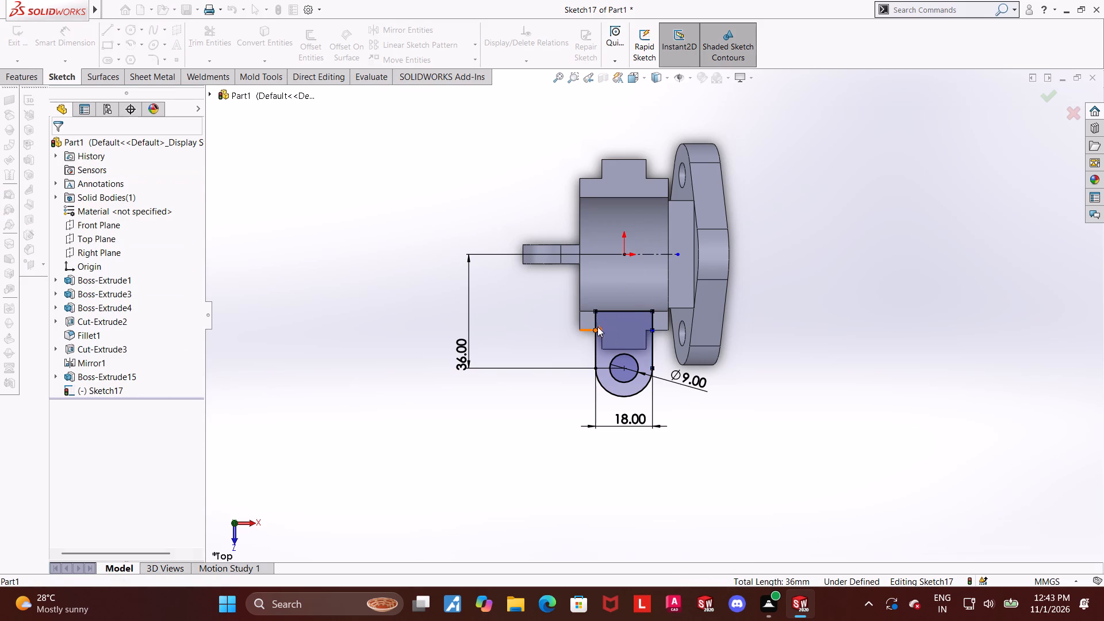
Mirror the complete lug outline and its hole circle about the horizontal construction centreline, keeping the original.
scroll(605, 328, down, 2)
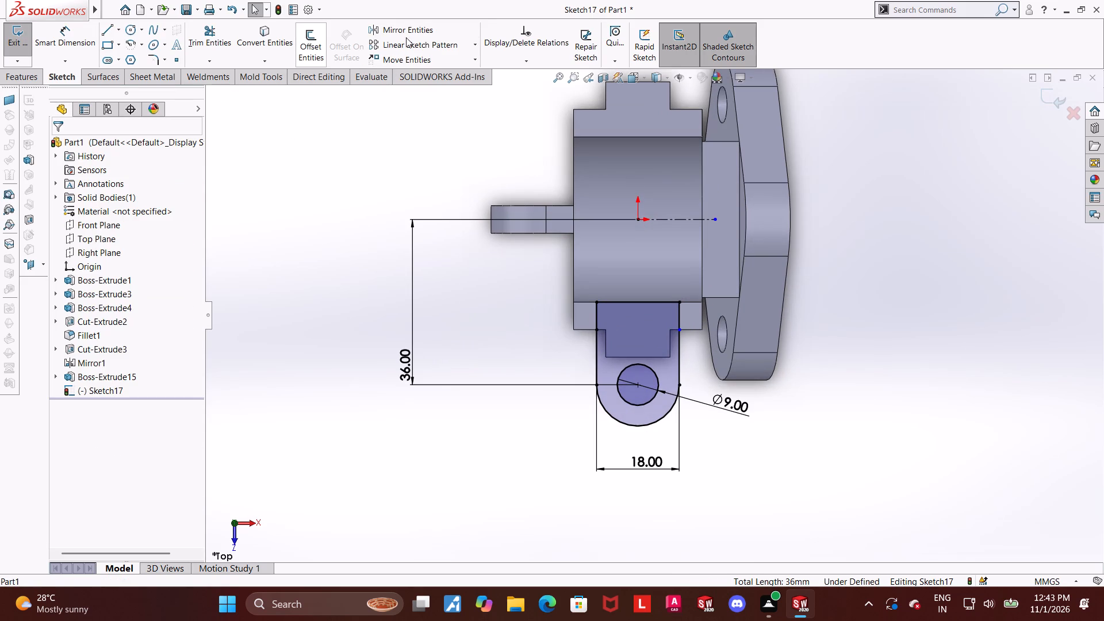
click(407, 33)
click(596, 313)
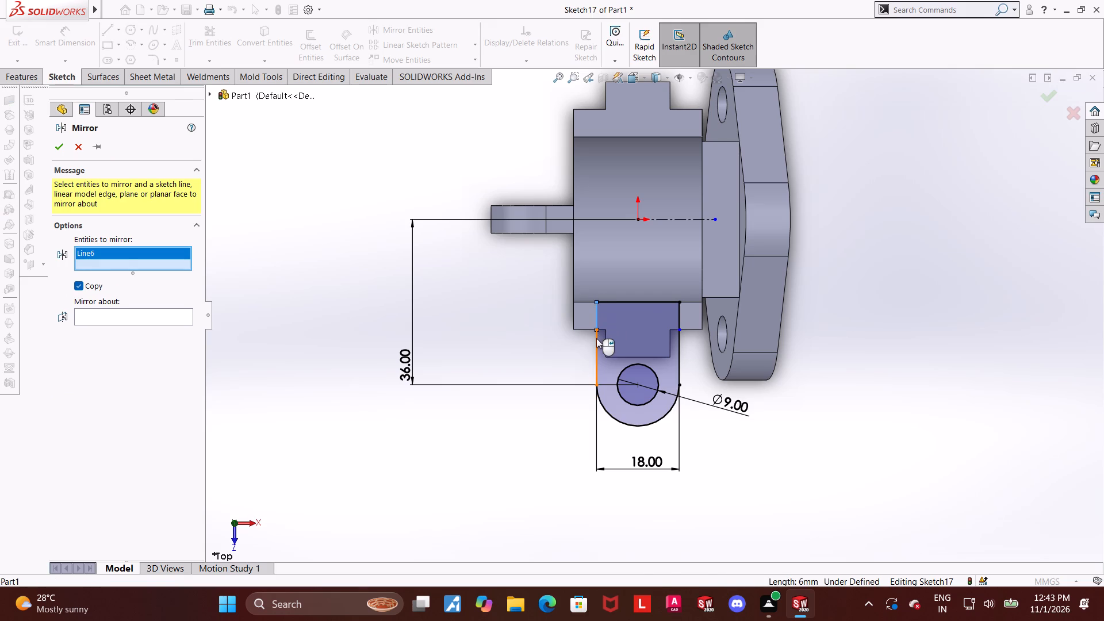
click(596, 338)
click(621, 304)
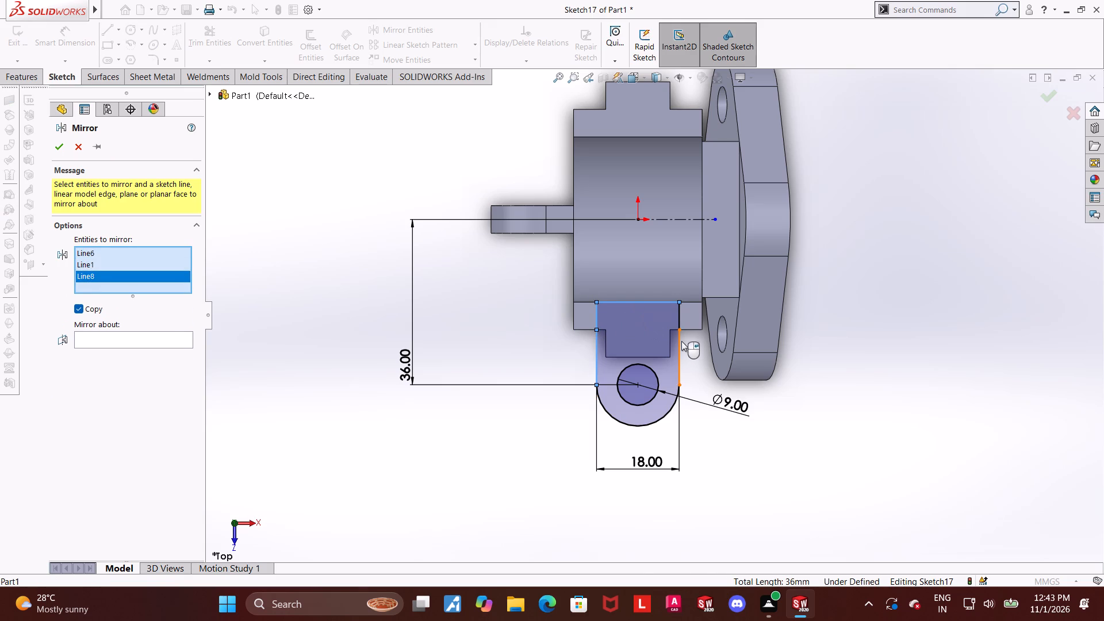
click(681, 341)
click(678, 321)
drag(691, 437, 601, 367)
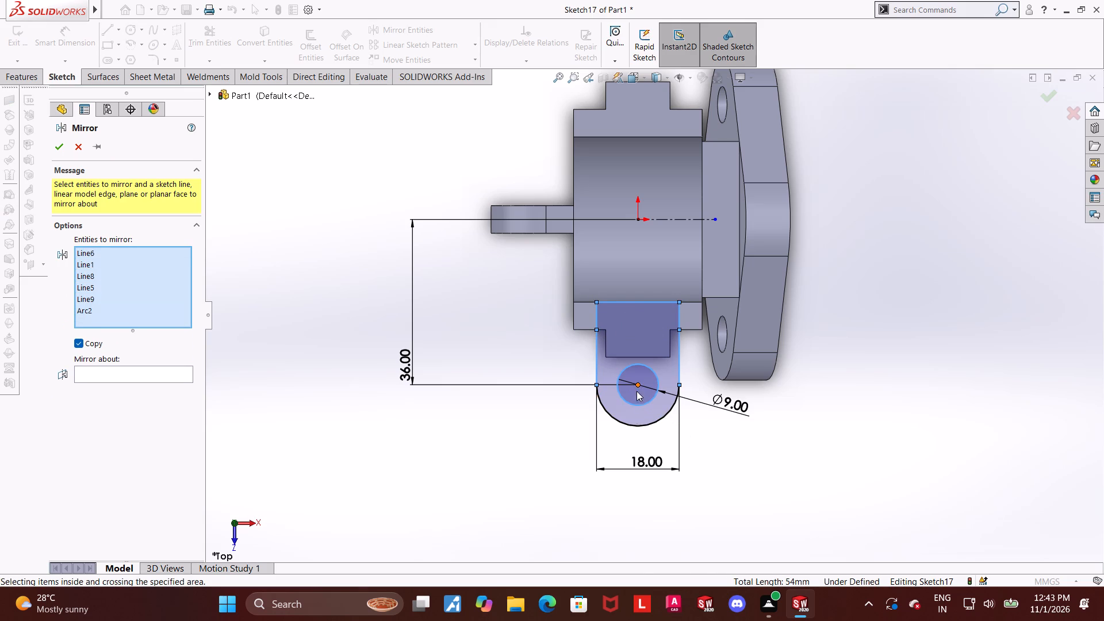
click(635, 427)
double_click(144, 392)
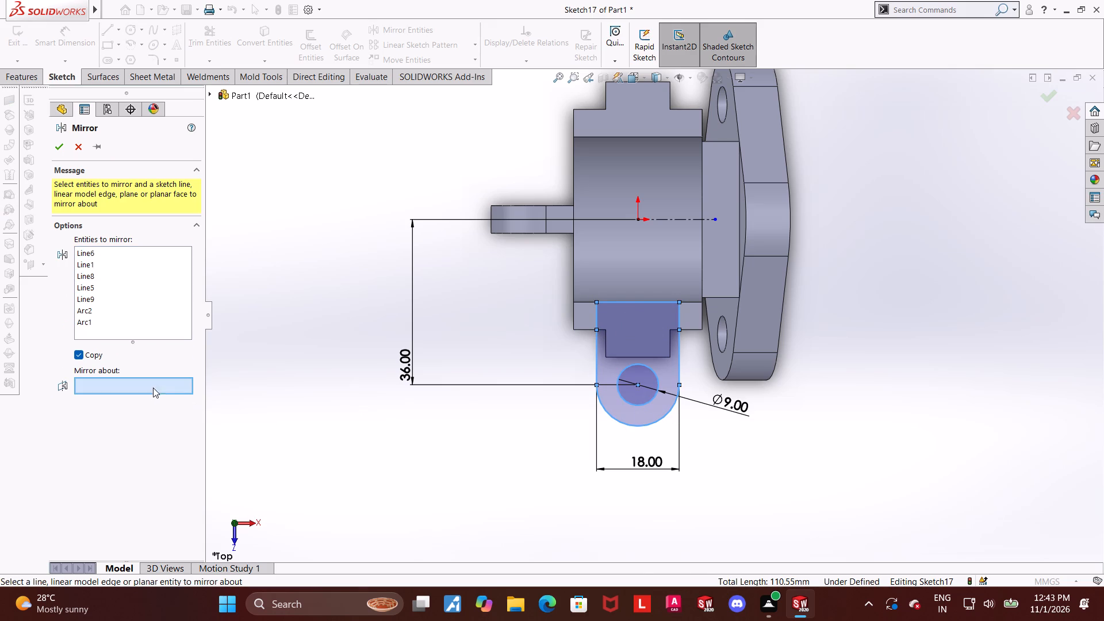
click(153, 388)
click(715, 221)
click(701, 221)
scroll(664, 222, up, 3)
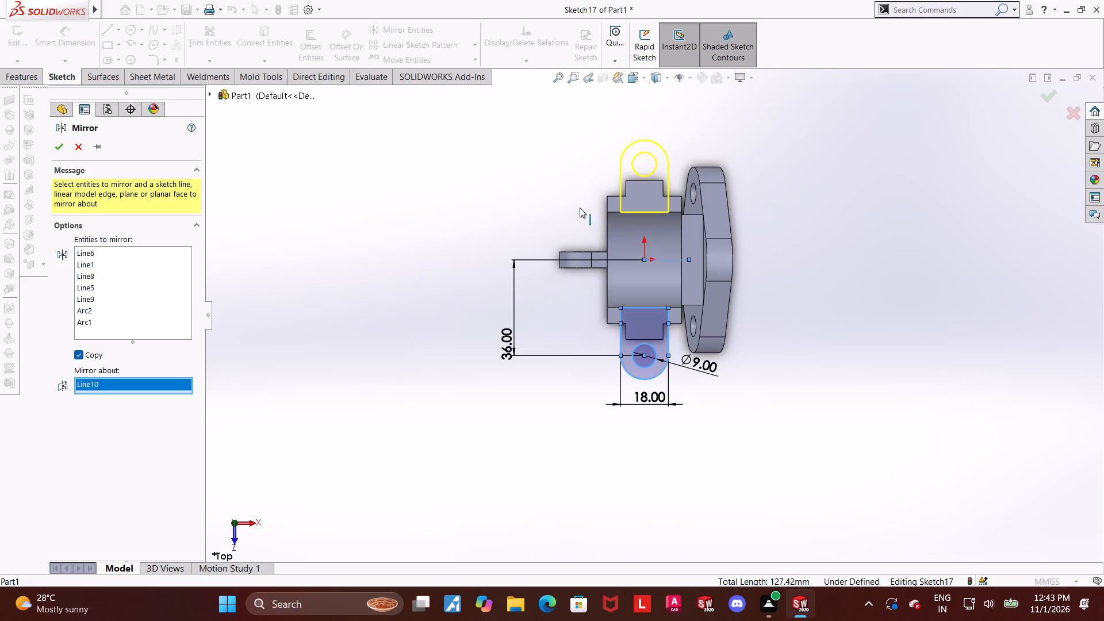
click(58, 153)
Check the distance between the two lug hole centres with a trial dimension, without keeping it in the sketch.
scroll(835, 257, down, 1)
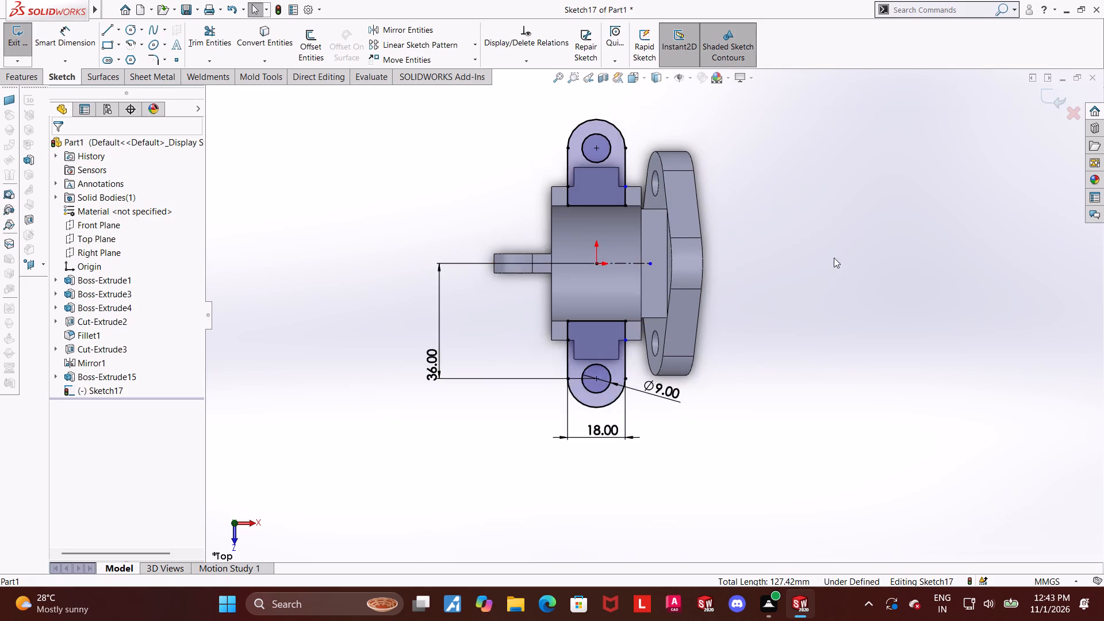
scroll(834, 258, down, 1)
scroll(810, 261, up, 2)
scroll(589, 270, down, 1)
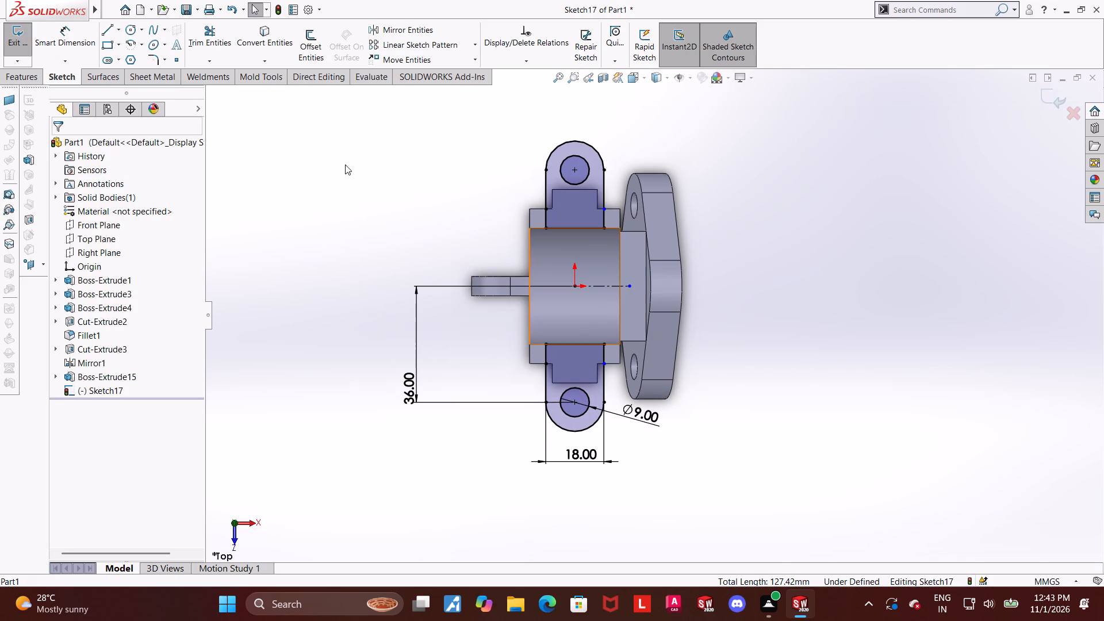
click(51, 33)
click(576, 170)
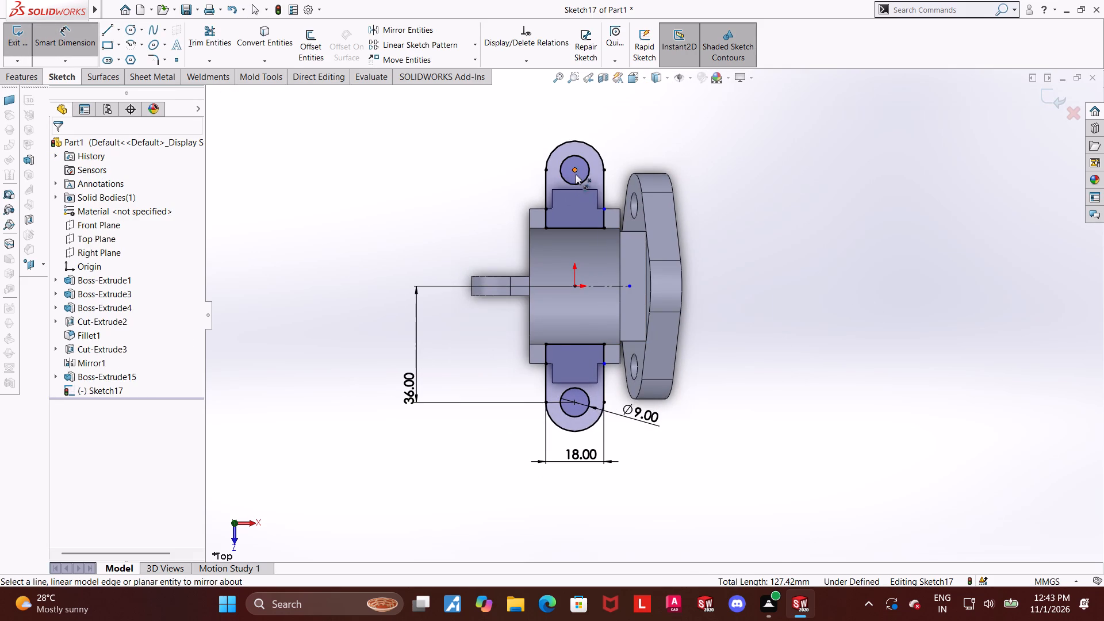
click(574, 400)
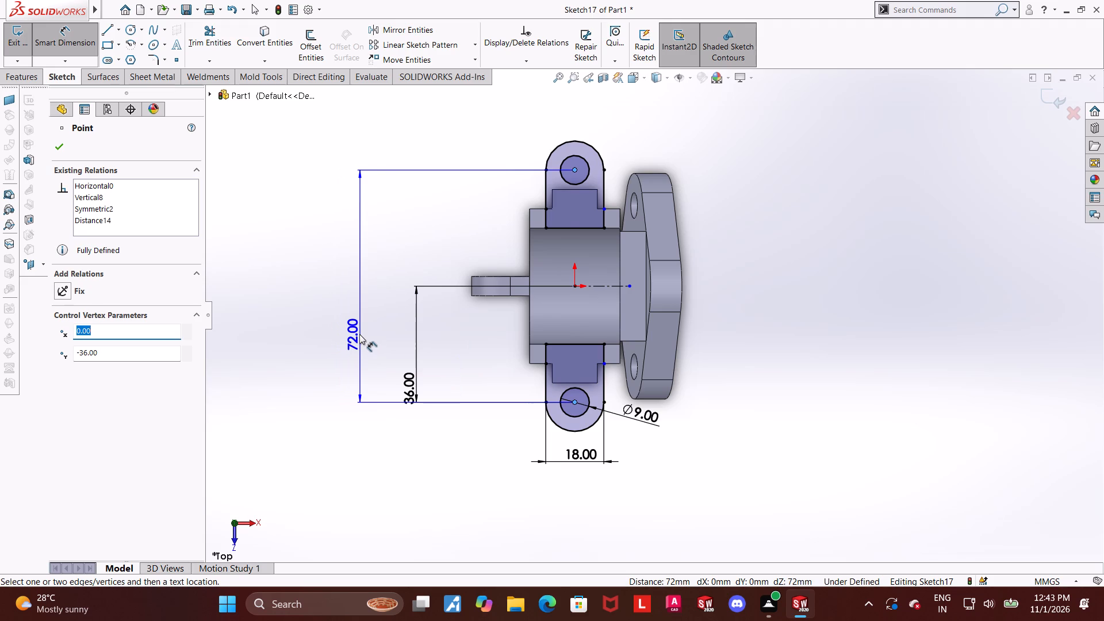
click(359, 333)
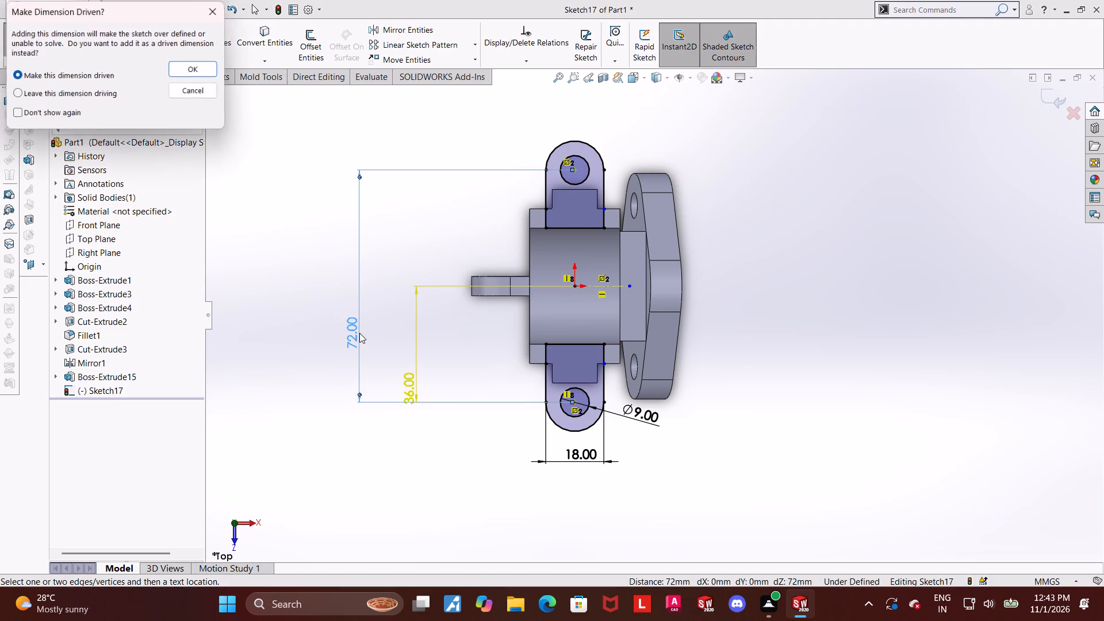
key(Escape)
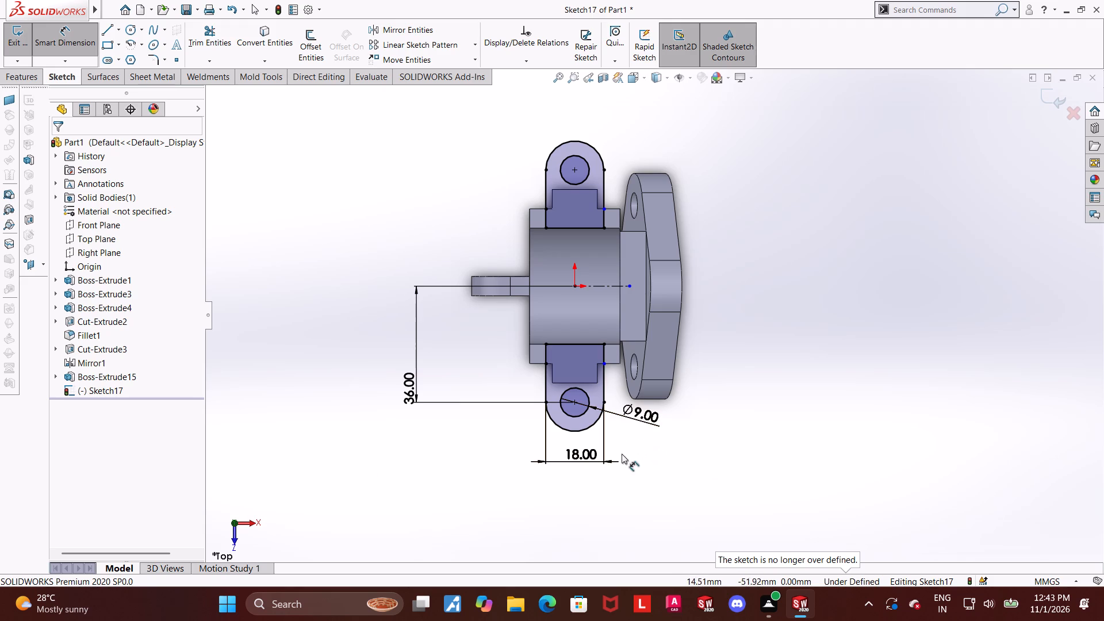
Exit the sketch and extrude both lug profiles 10 mm downward from the saddle's top face, merged with the body.
click(1042, 91)
scroll(791, 388, up, 3)
middle_drag(738, 398, 816, 182)
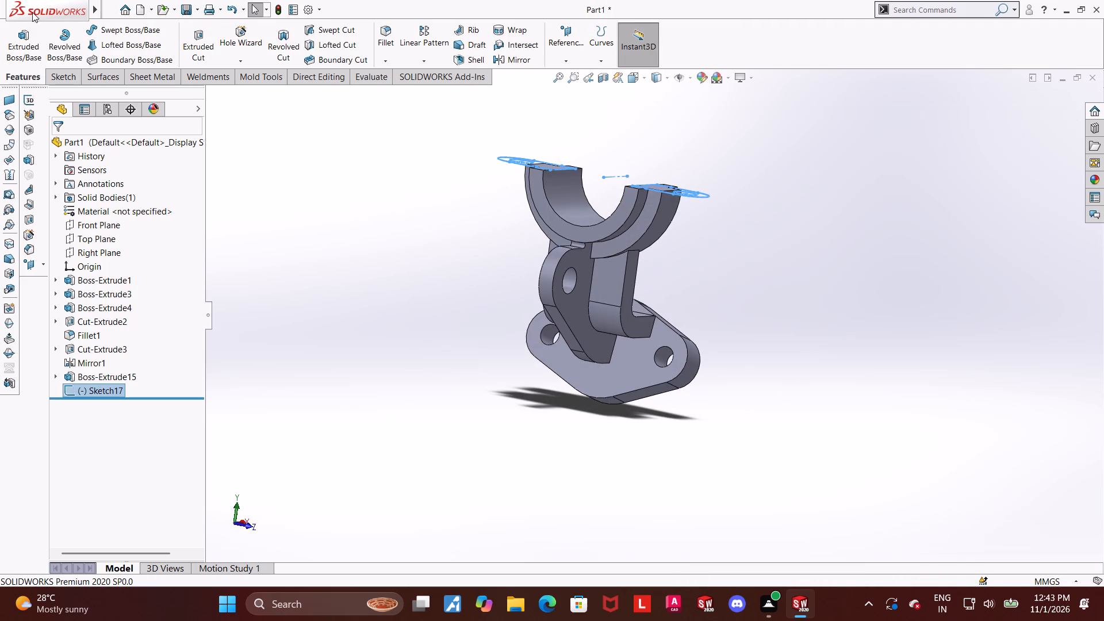
click(29, 35)
click(60, 218)
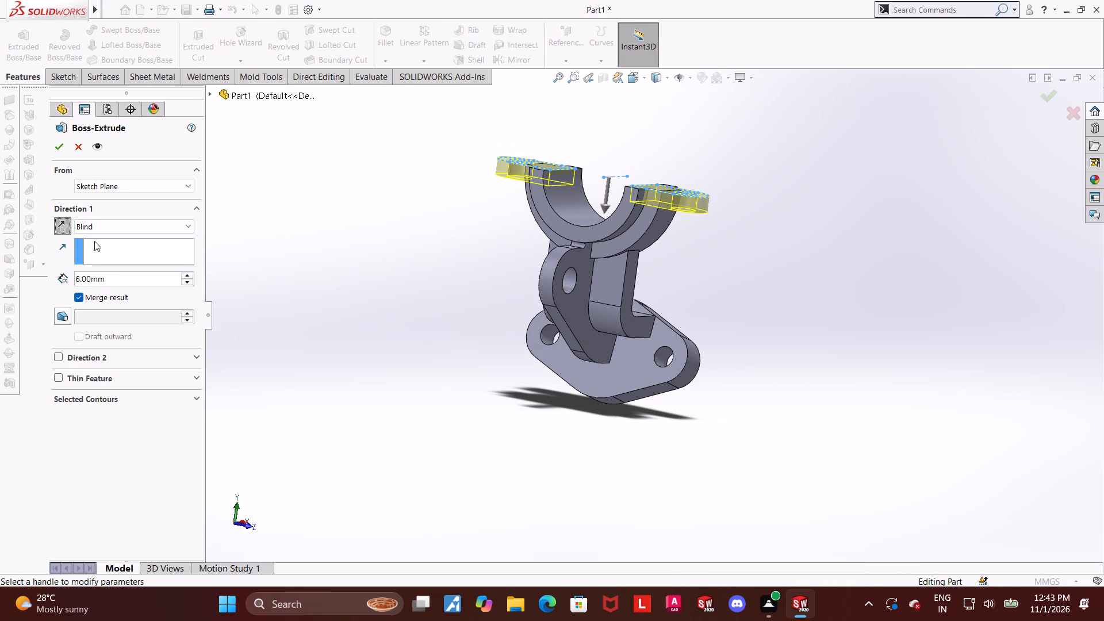
drag(133, 278, 0, 317)
text(10)
key(Return)
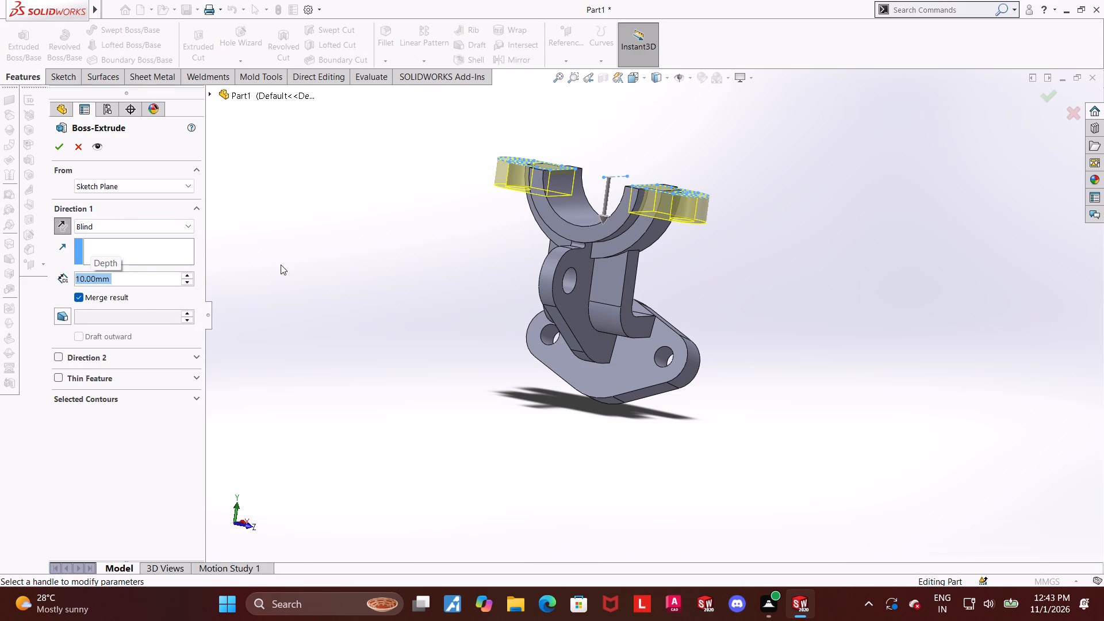
click(59, 146)
click(480, 337)
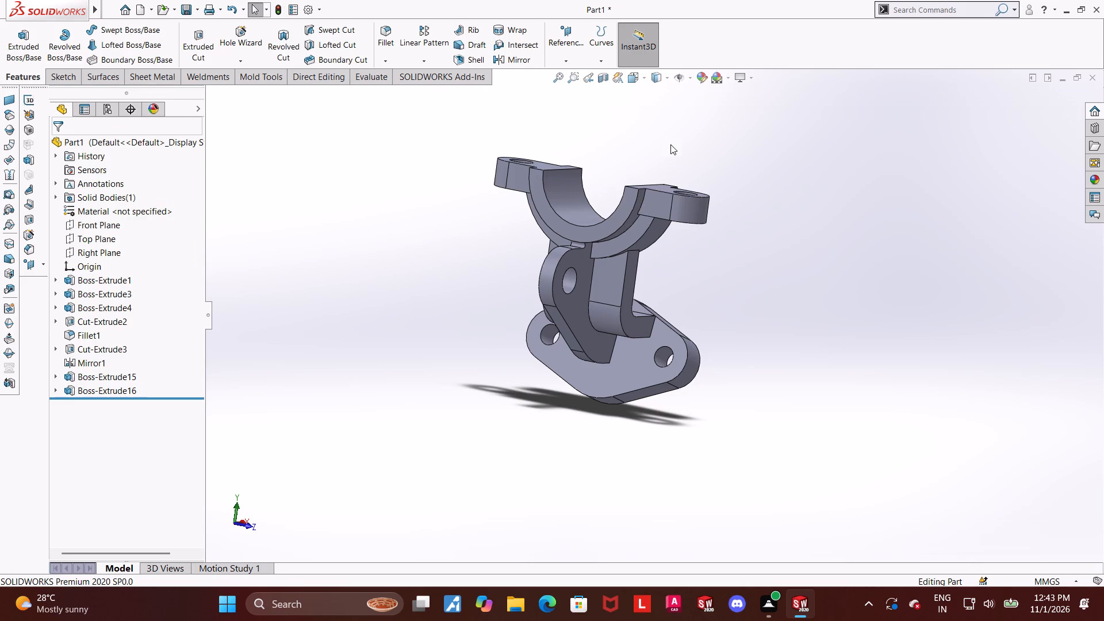
Measure the distance between the half-round saddle's two opposite end faces.
double_click(635, 88)
click(632, 79)
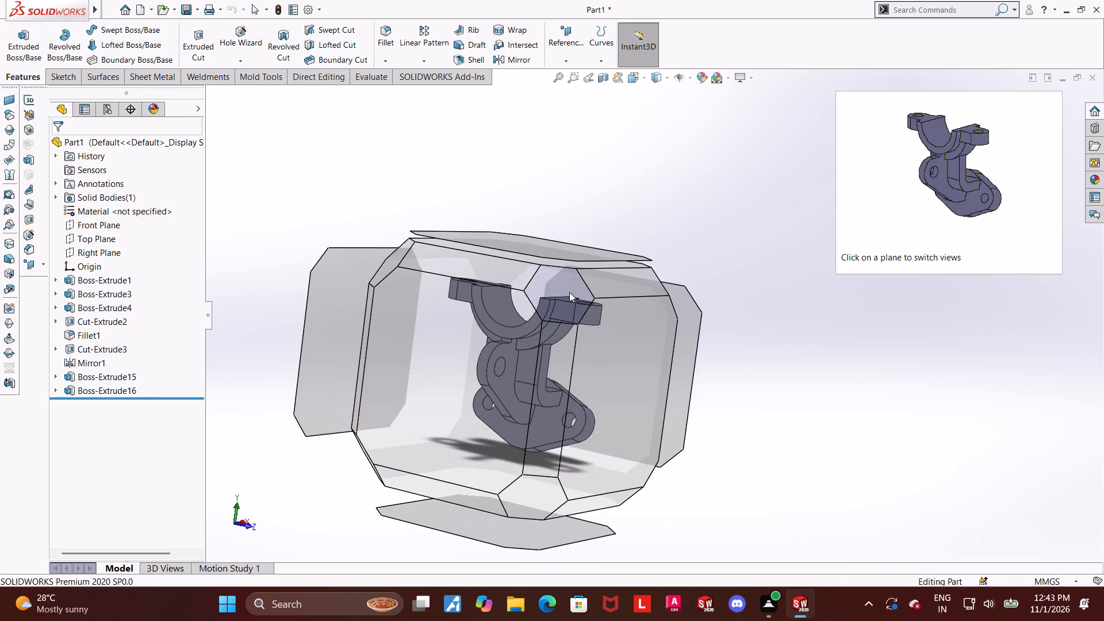
click(569, 292)
click(1002, 416)
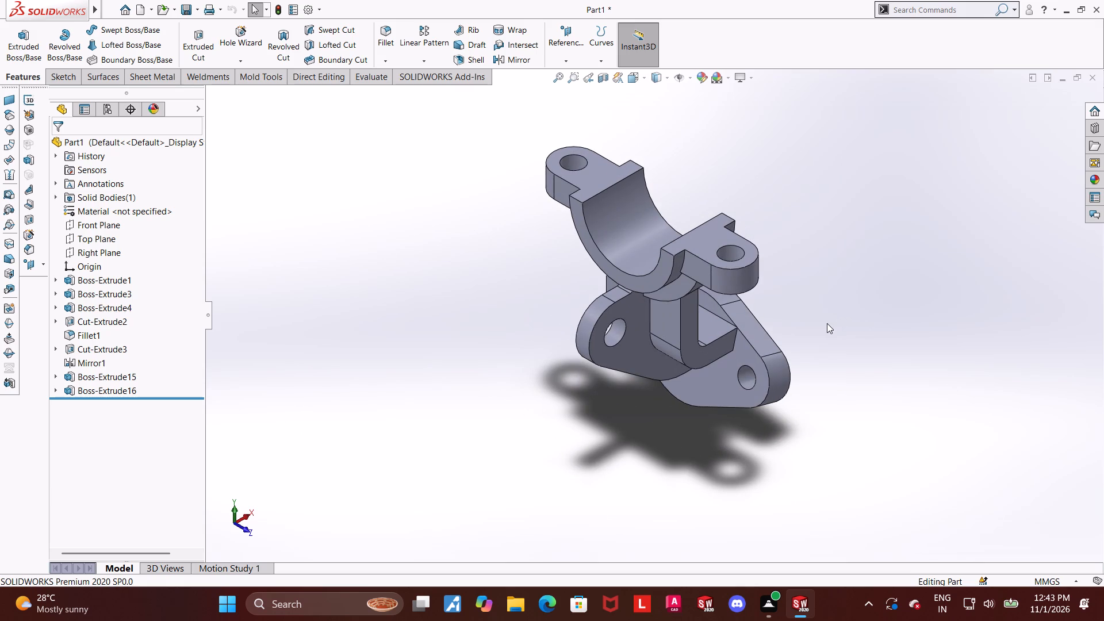
scroll(762, 274, down, 2)
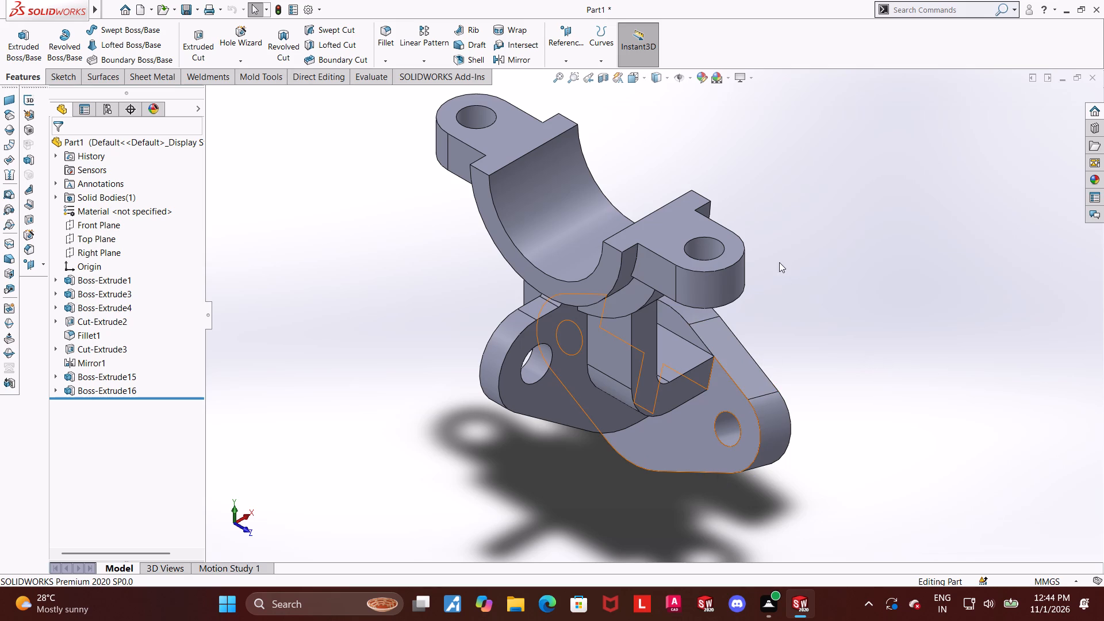
scroll(719, 264, down, 2)
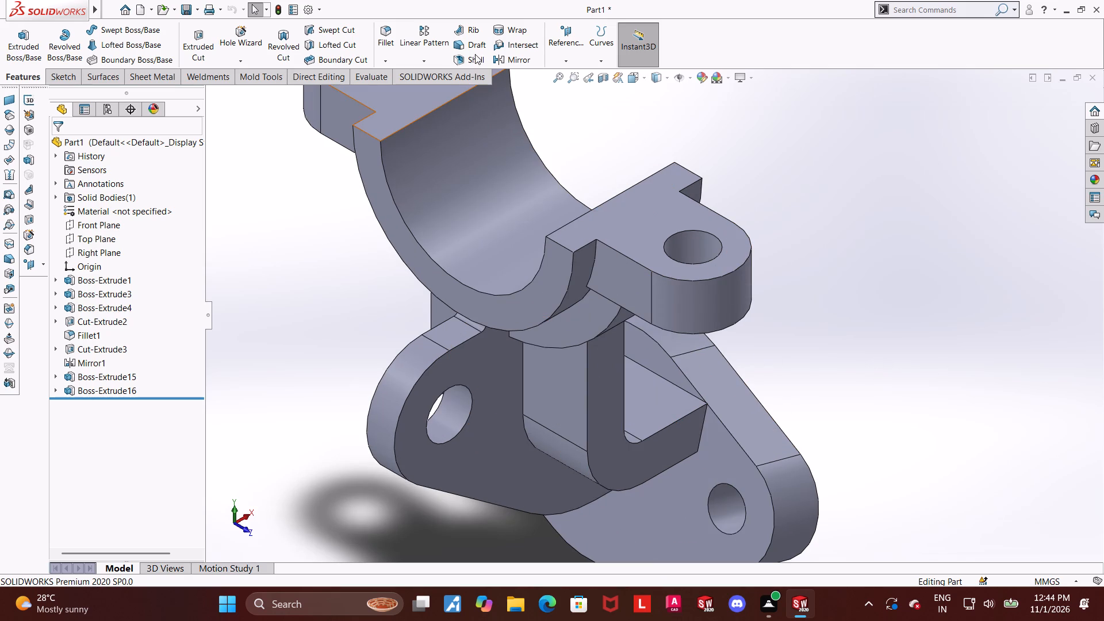
click(369, 83)
click(134, 44)
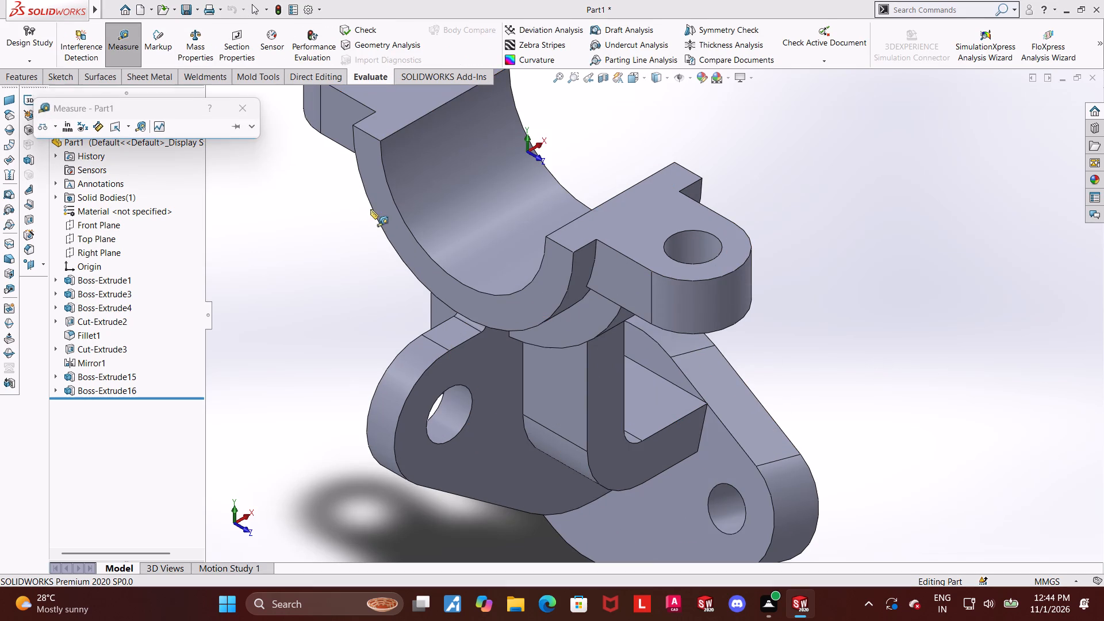
middle_drag(577, 312, 597, 292)
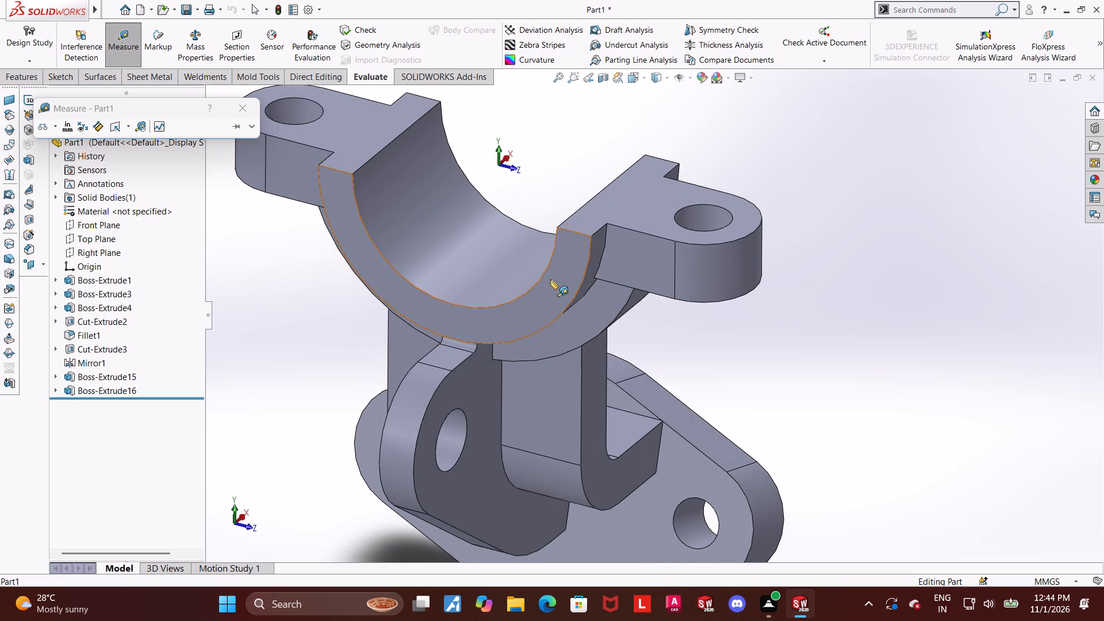
click(550, 279)
middle_drag(596, 284, 507, 400)
click(706, 206)
scroll(692, 271, up, 3)
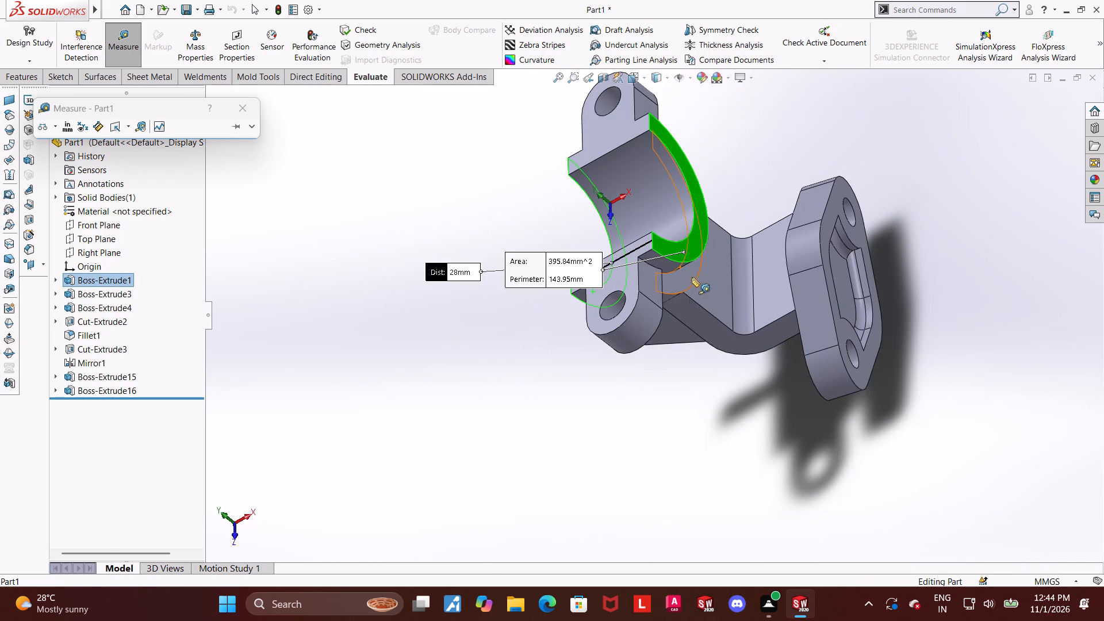
middle_drag(699, 330, 773, 297)
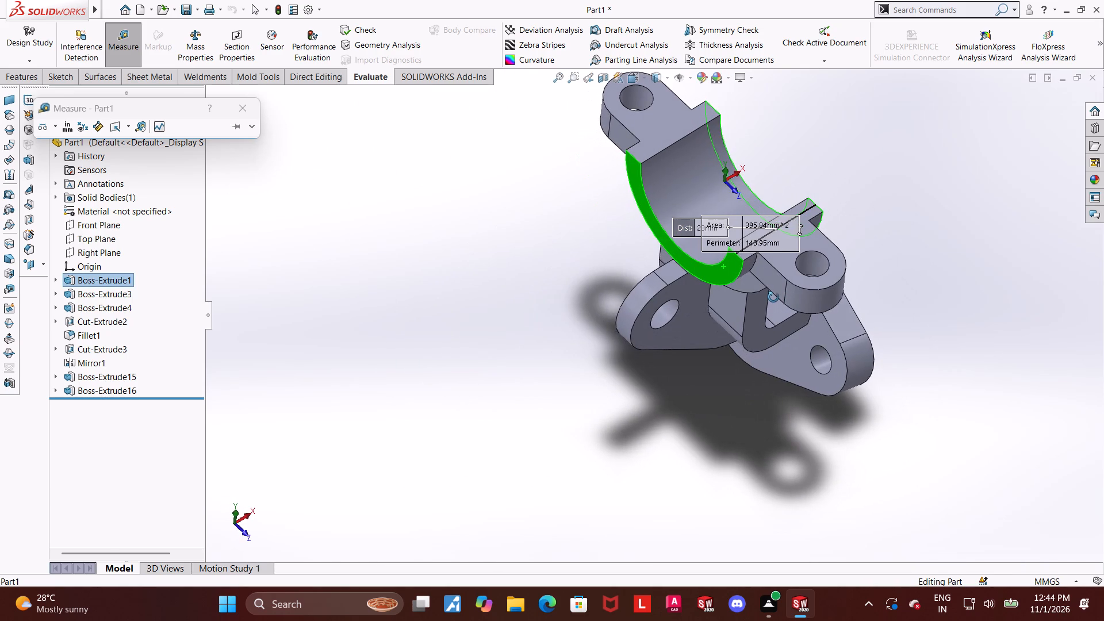
middle_drag(773, 297, 778, 286)
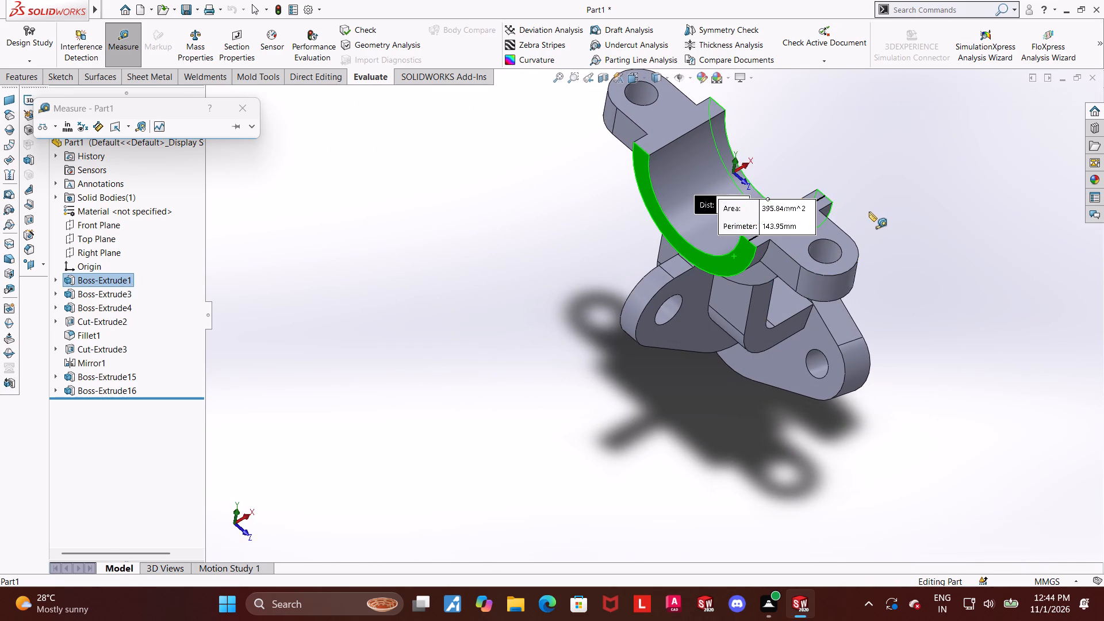
scroll(769, 194, down, 3)
scroll(753, 248, down, 1)
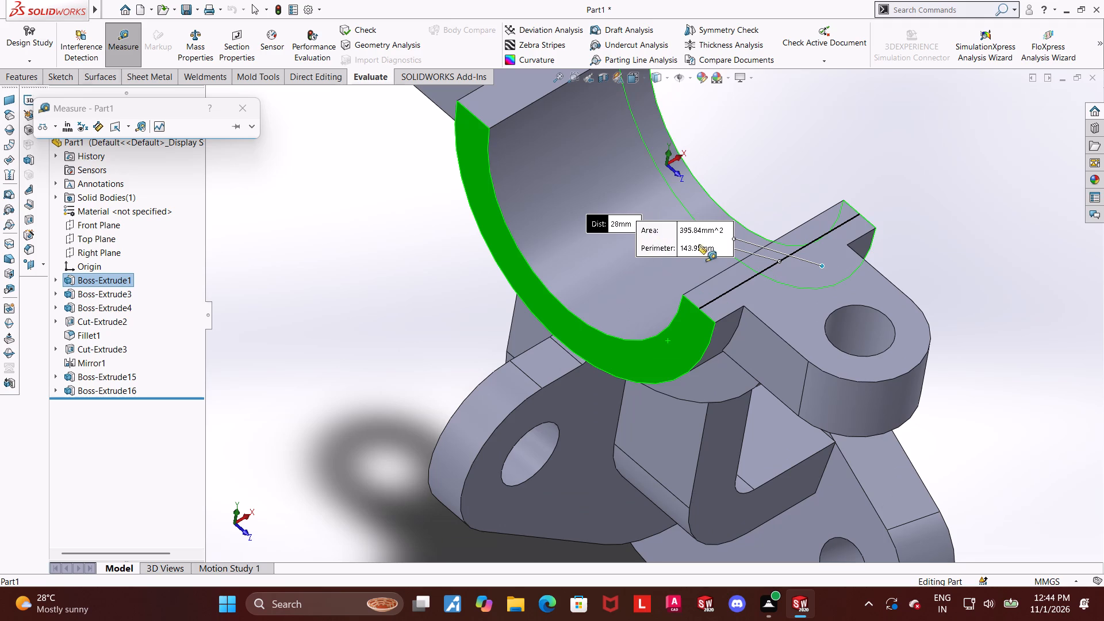
key(Escape)
Measure the lug's width between its two flat side faces.
click(125, 51)
click(747, 340)
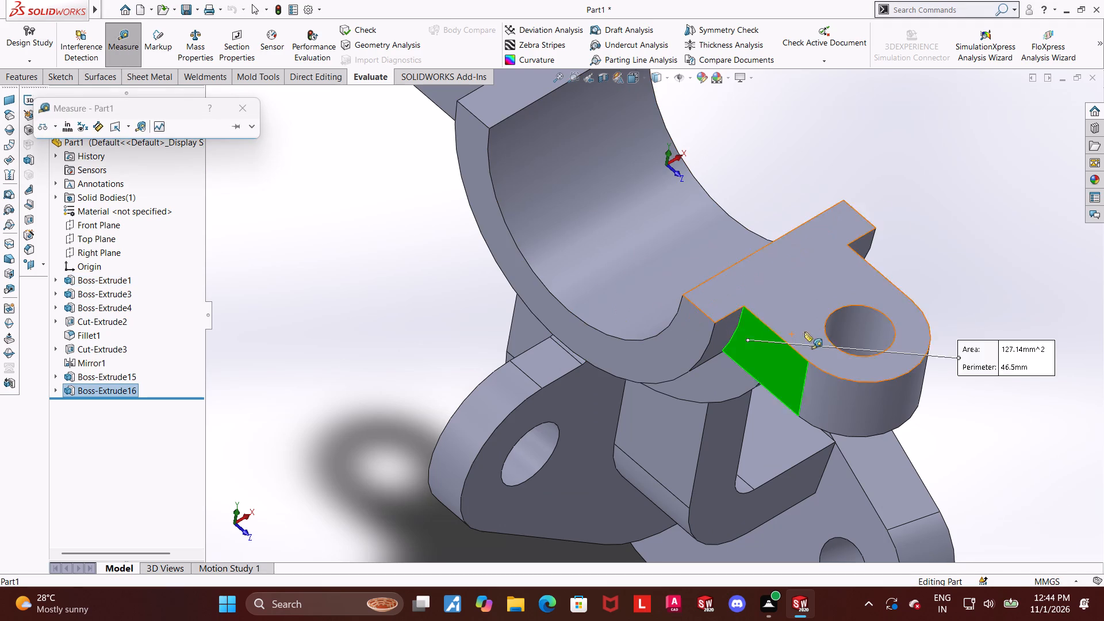
middle_drag(799, 334, 735, 351)
click(933, 293)
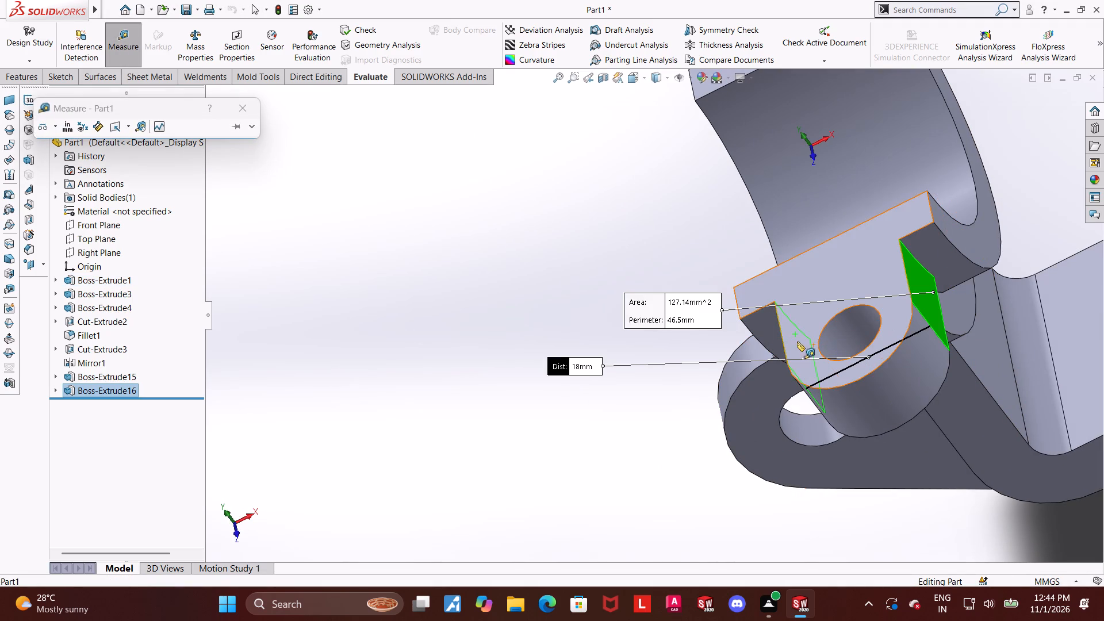
scroll(815, 338, up, 4)
scroll(858, 322, down, 1)
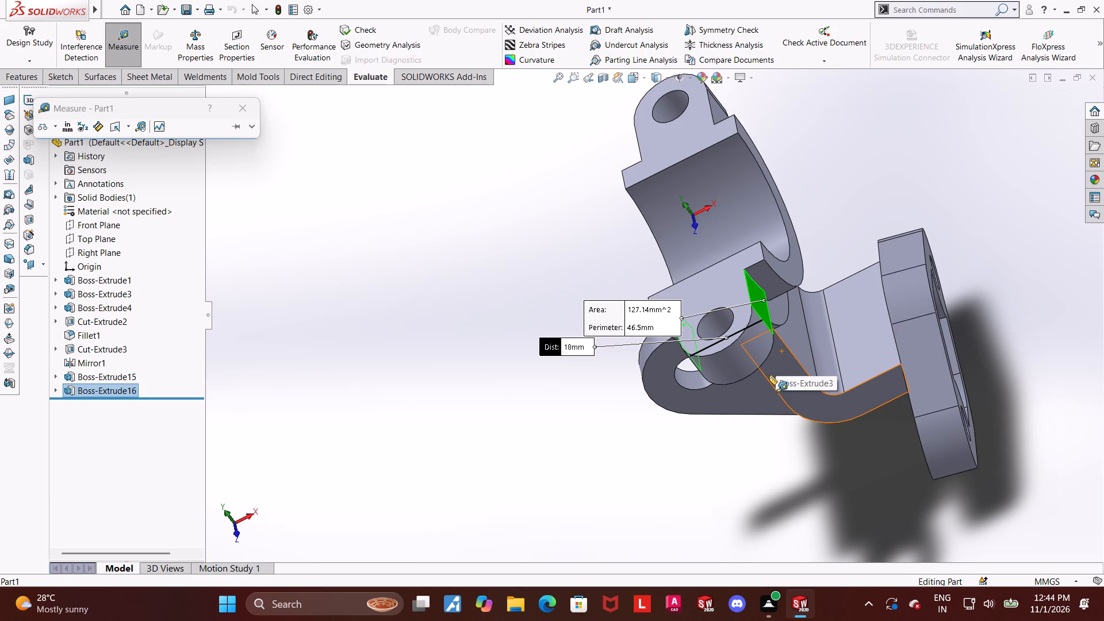
key(Escape)
Measure the radius of the lug's rounded end and the diameter of its hole.
middle_drag(769, 375, 825, 335)
click(129, 40)
click(874, 317)
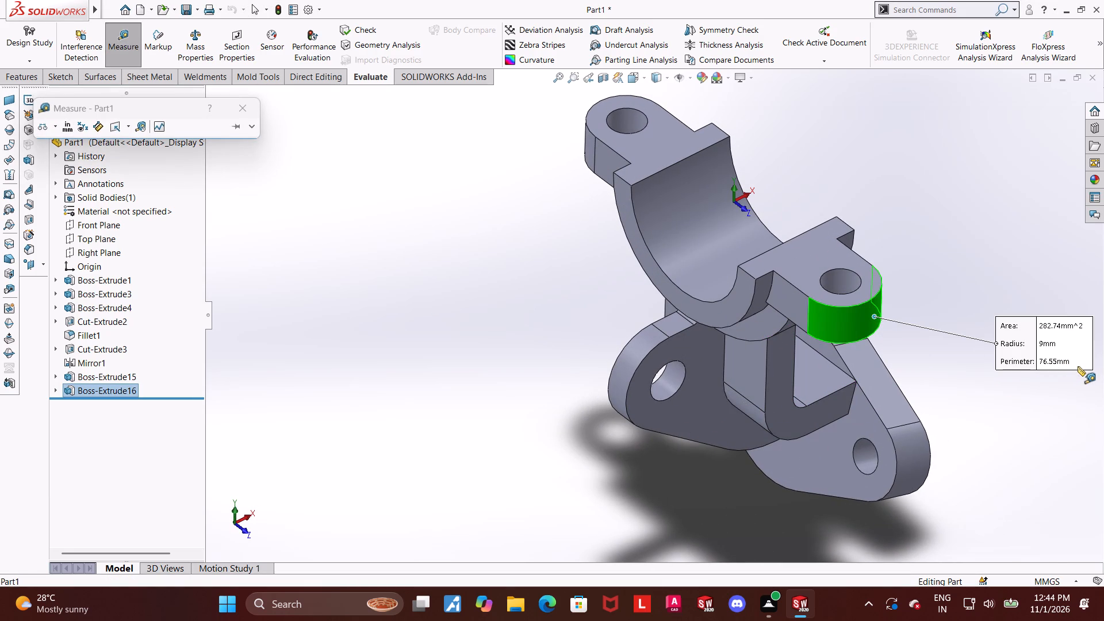
key(Escape)
click(116, 50)
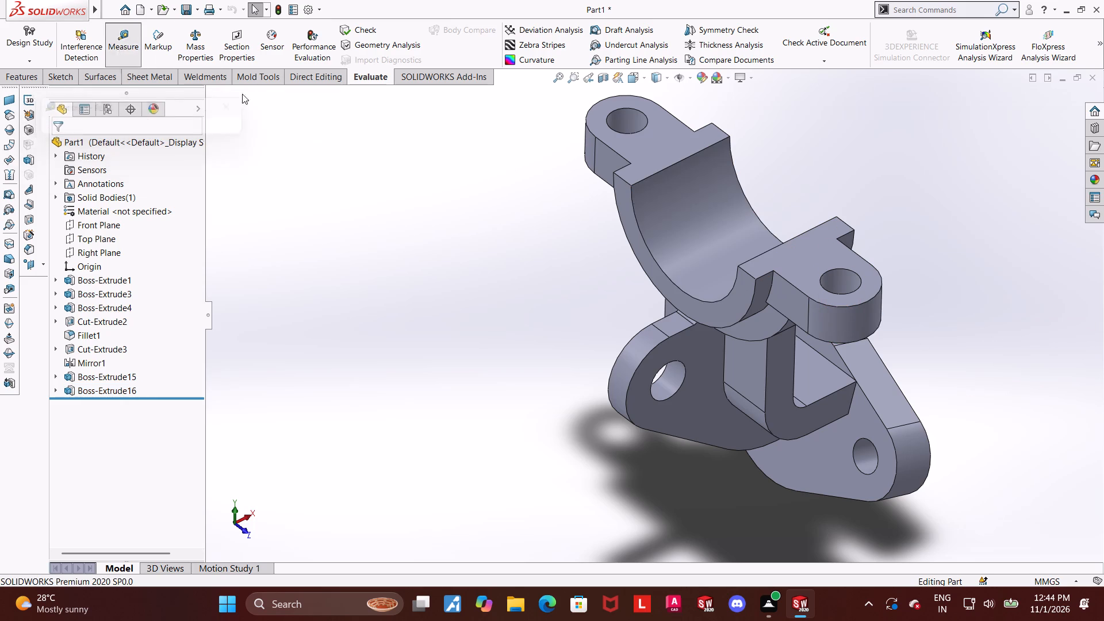
click(841, 279)
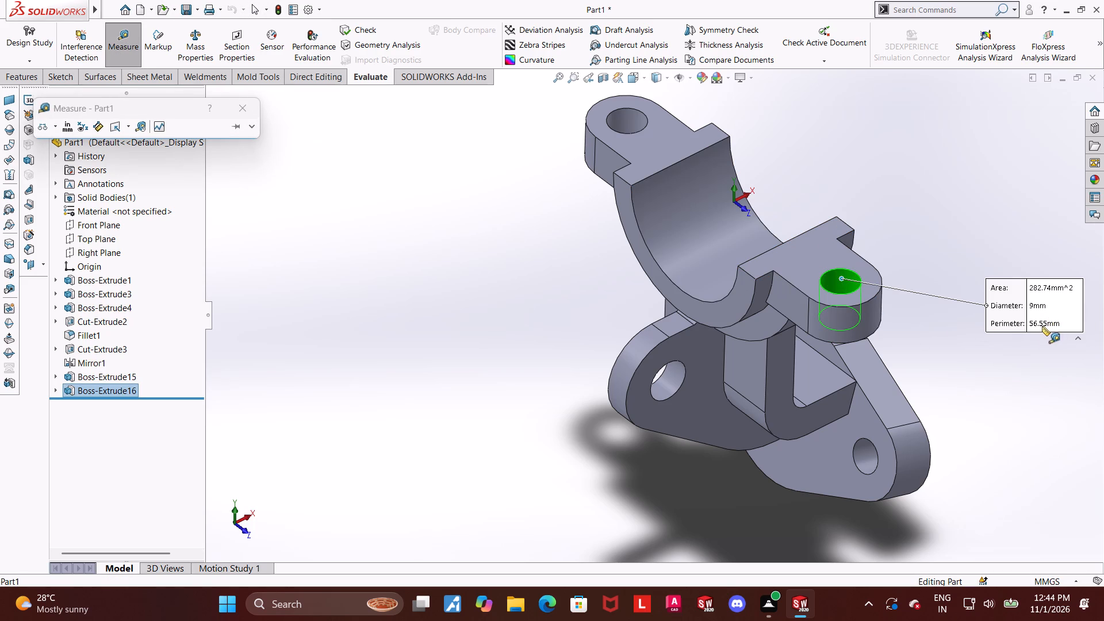
key(Escape)
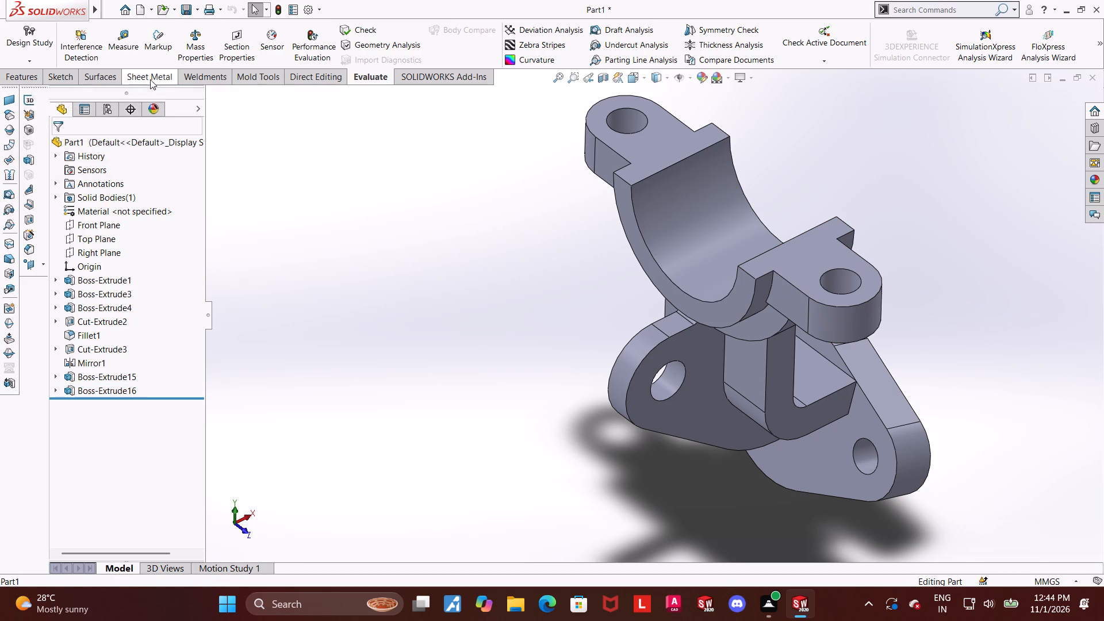
click(137, 40)
click(855, 315)
key(Escape)
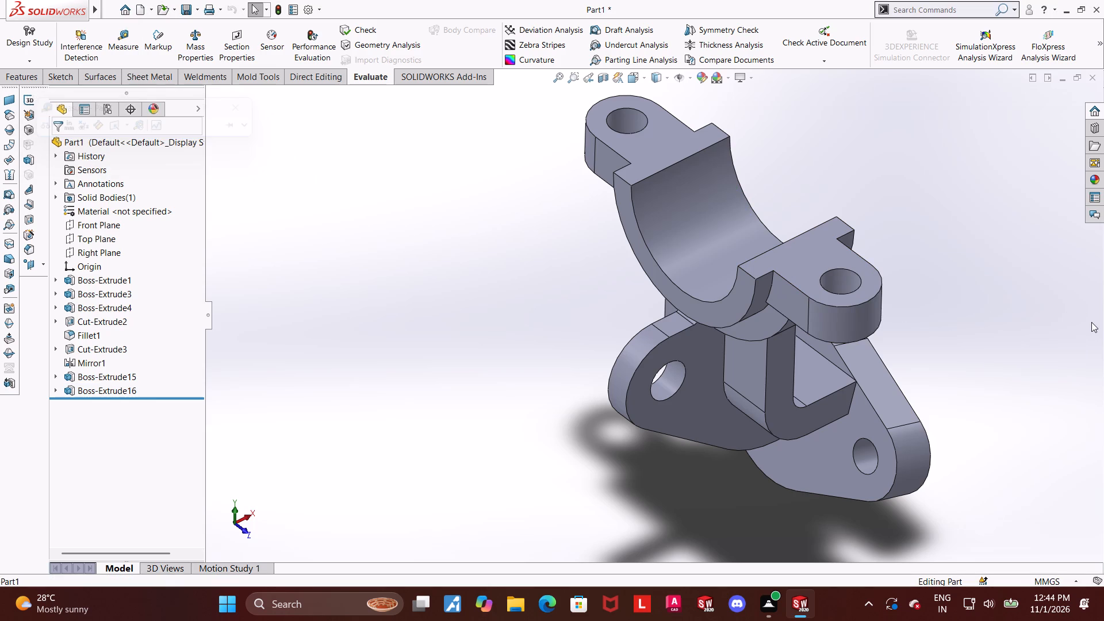
scroll(927, 326, down, 2)
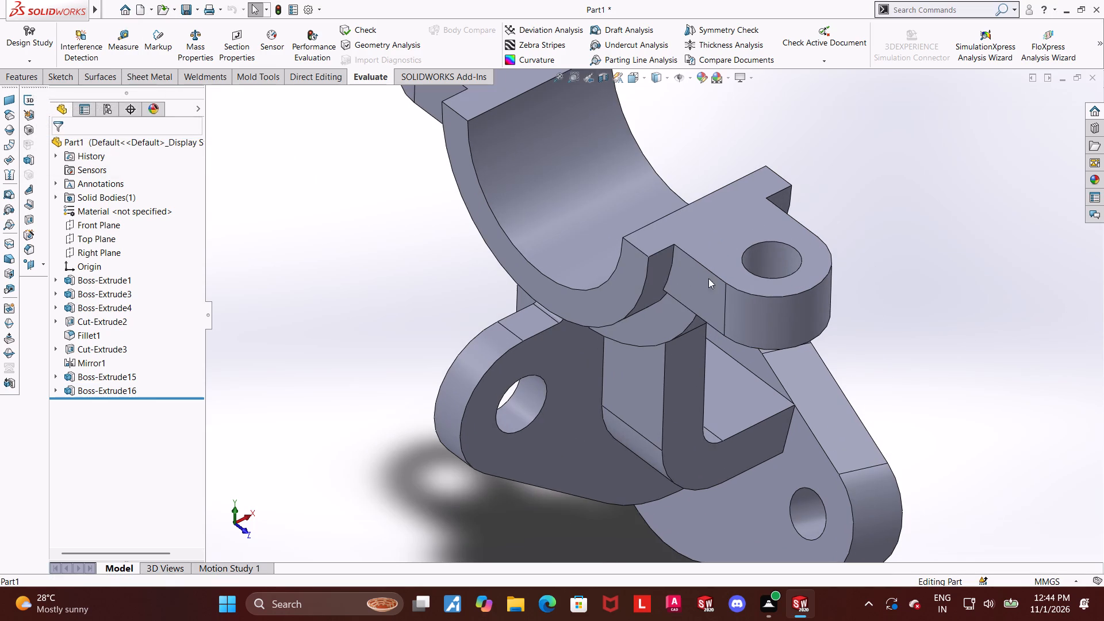
Measure the lug's thickness between its top face and its underside.
click(109, 42)
click(735, 209)
middle_drag(871, 310, 846, 162)
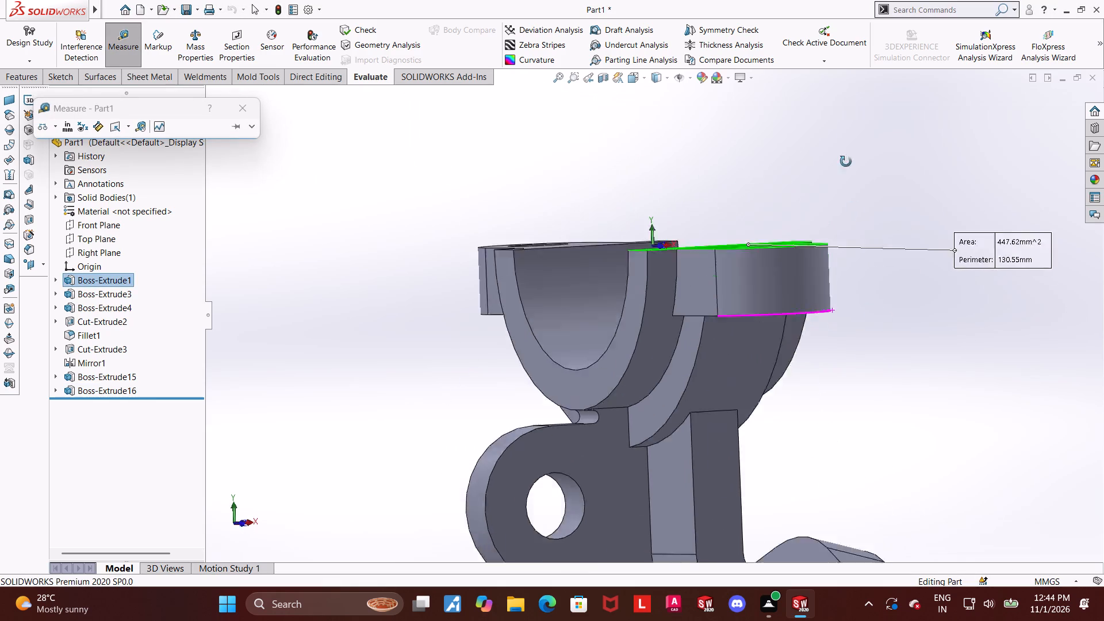
middle_drag(846, 162, 845, 143)
click(808, 317)
key(Escape)
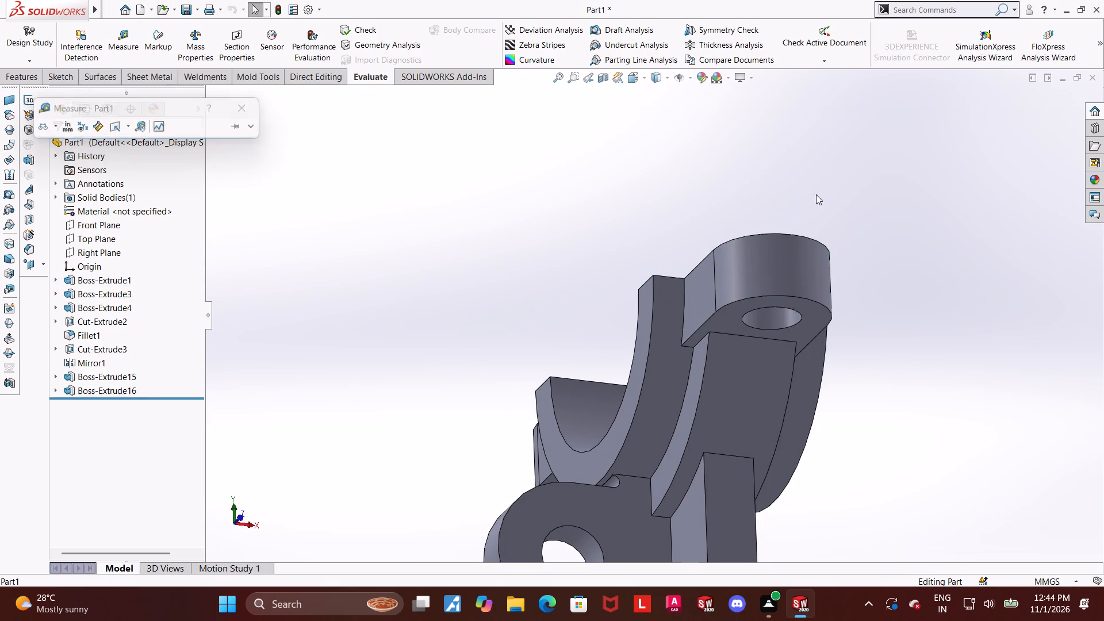
Examine the whole bracket from isometric, back and angled views, checking the saddle, lugs, arm, rib and flange.
key(ctrl+7)
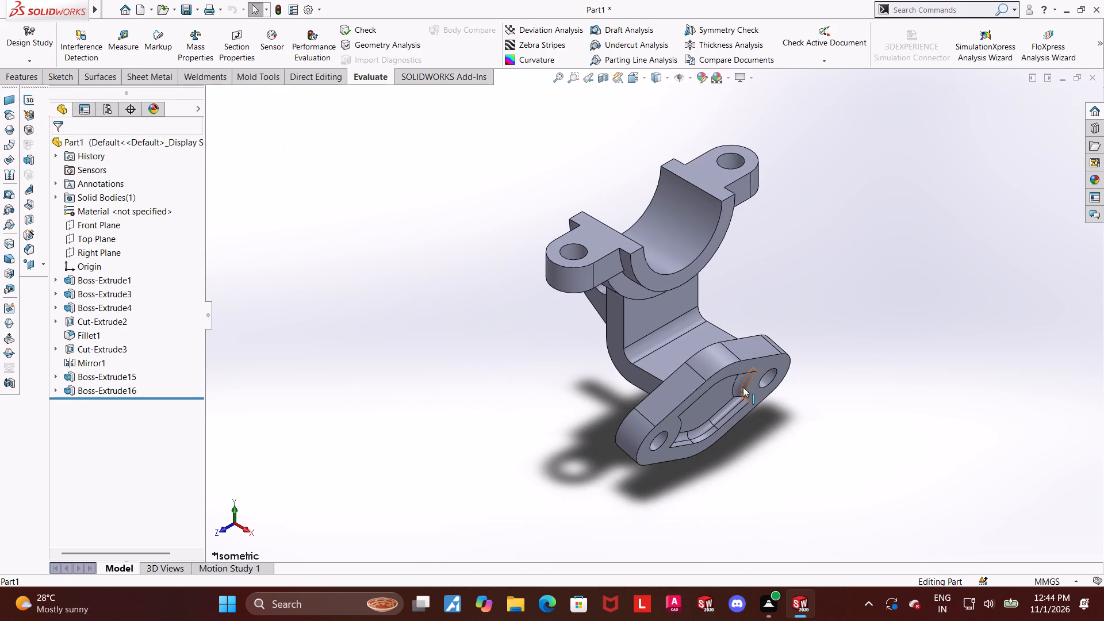
scroll(675, 361, up, 1)
middle_drag(674, 361, 836, 411)
click(637, 75)
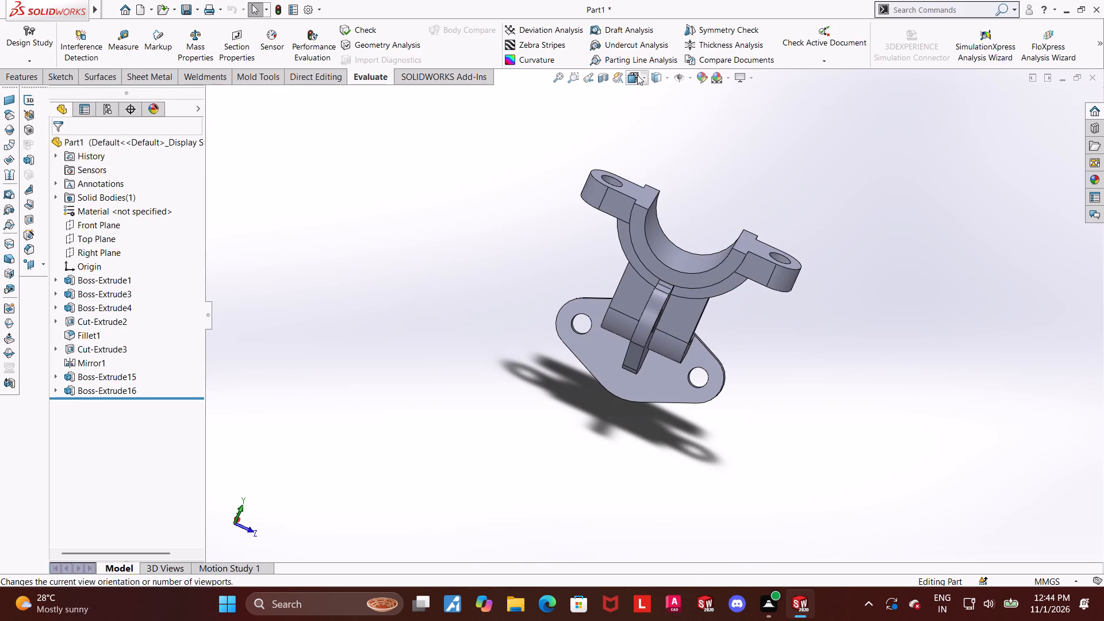
click(616, 361)
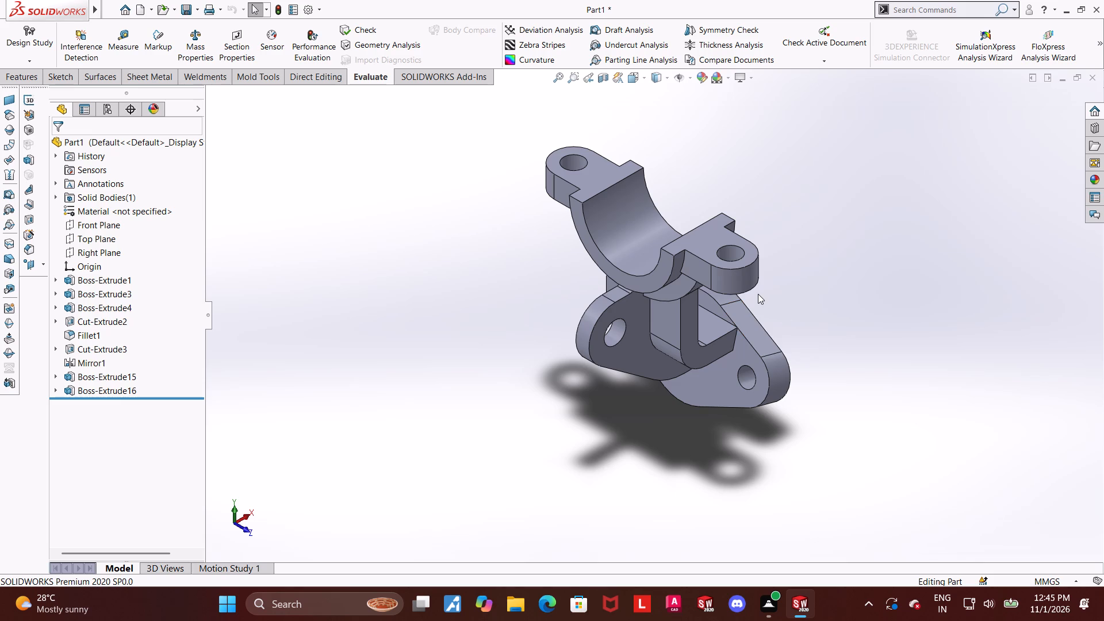
middle_drag(801, 279, 734, 228)
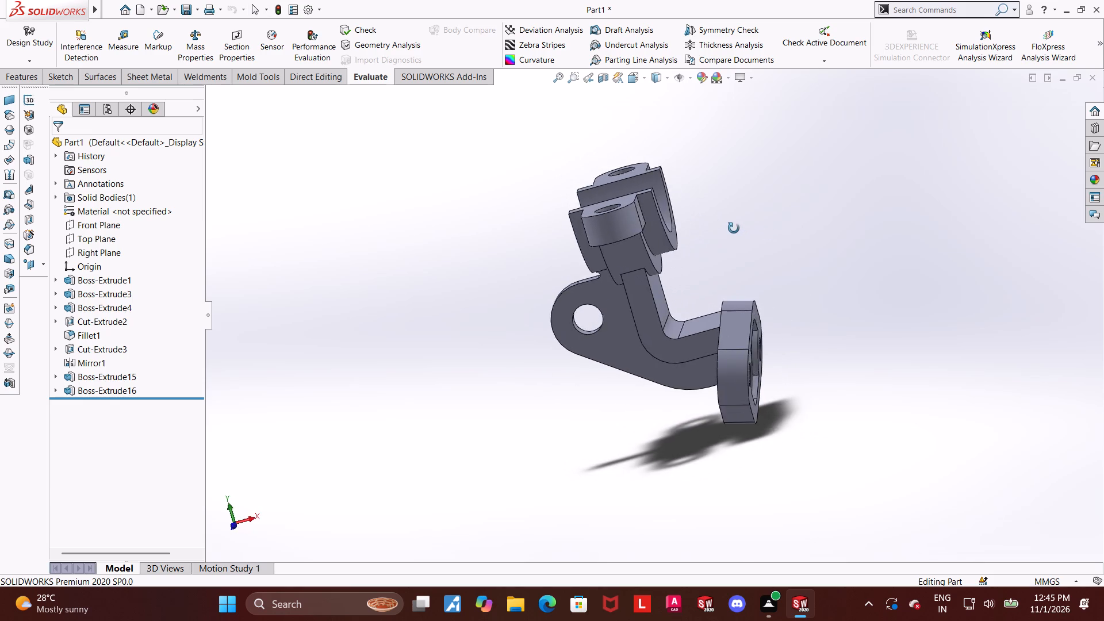
middle_drag(734, 228, 522, 235)
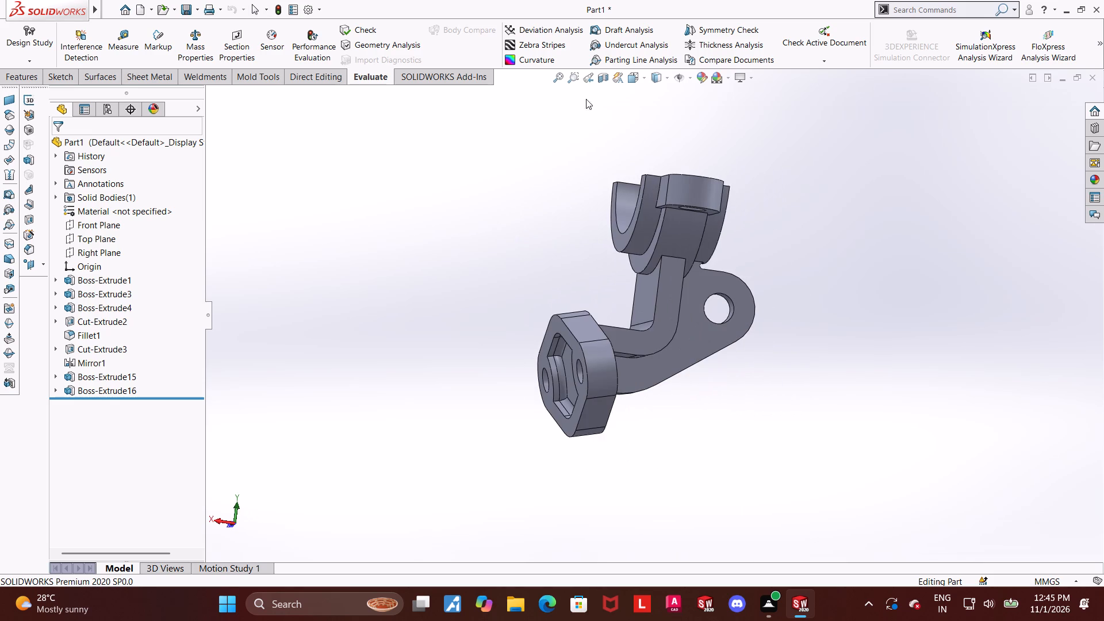
click(630, 77)
click(586, 375)
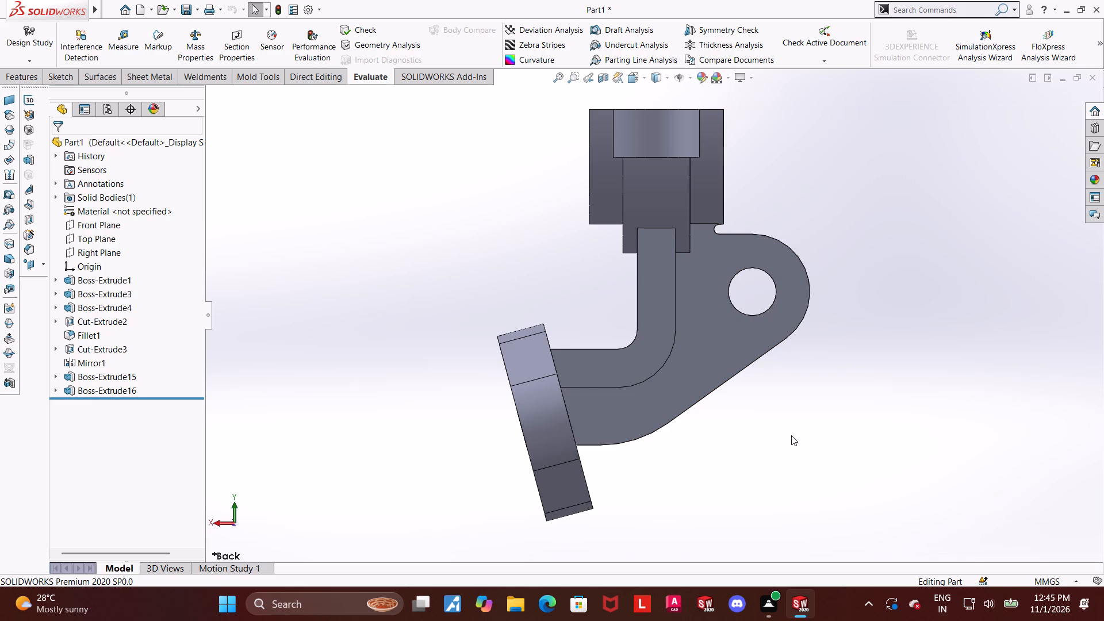
middle_drag(672, 446, 473, 459)
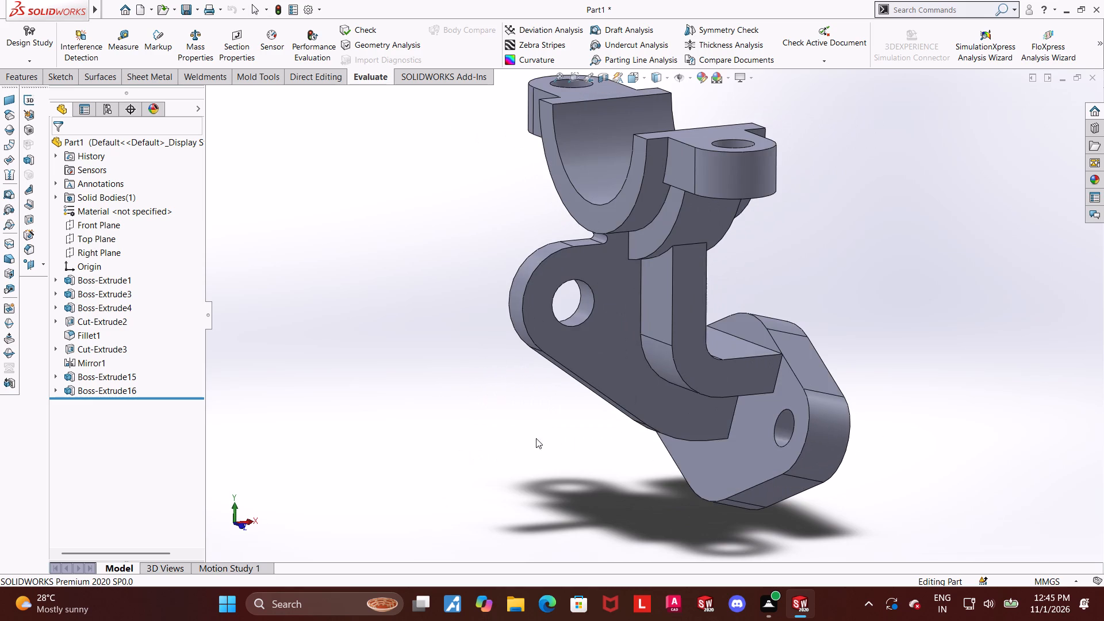
middle_drag(750, 352, 751, 392)
scroll(751, 392, up, 4)
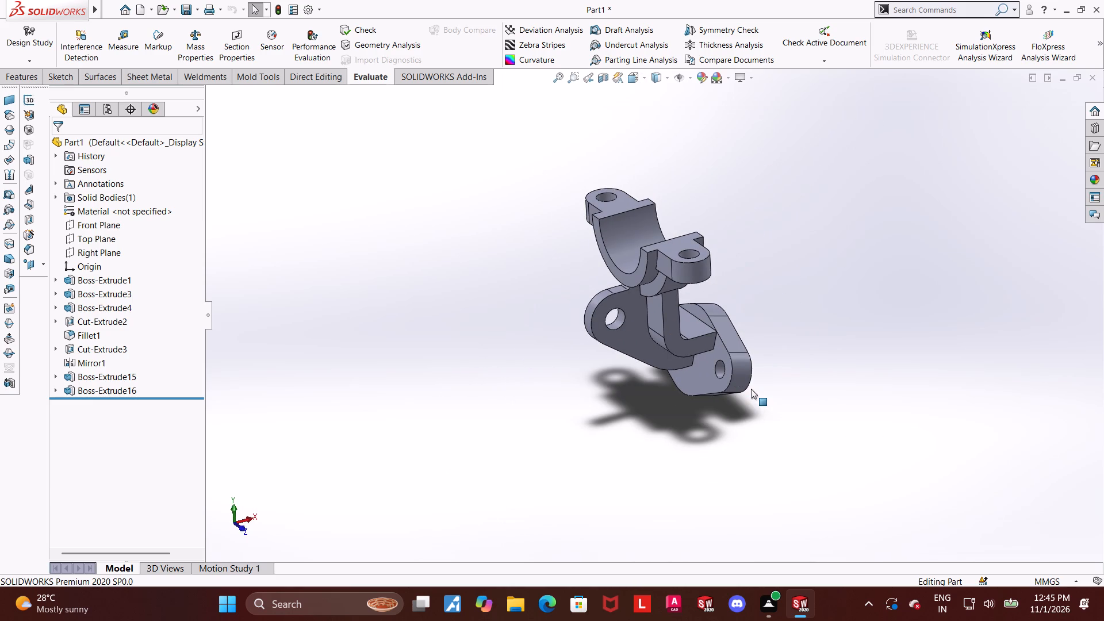
middle_drag(760, 385, 801, 389)
scroll(834, 407, down, 2)
middle_drag(800, 391, 766, 384)
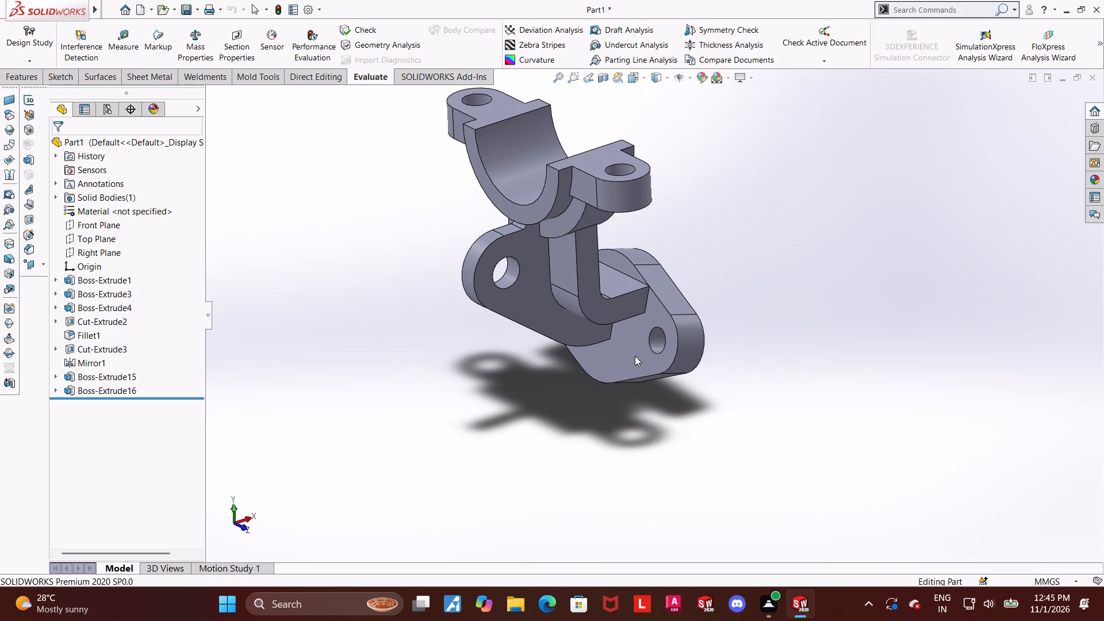
Start a 2 mm fillet with one short end edge, the long upper edge and one lower edge where the arm meets the flange.
click(20, 74)
scroll(523, 210, up, 3)
scroll(539, 179, down, 3)
scroll(781, 341, up, 3)
scroll(749, 344, down, 2)
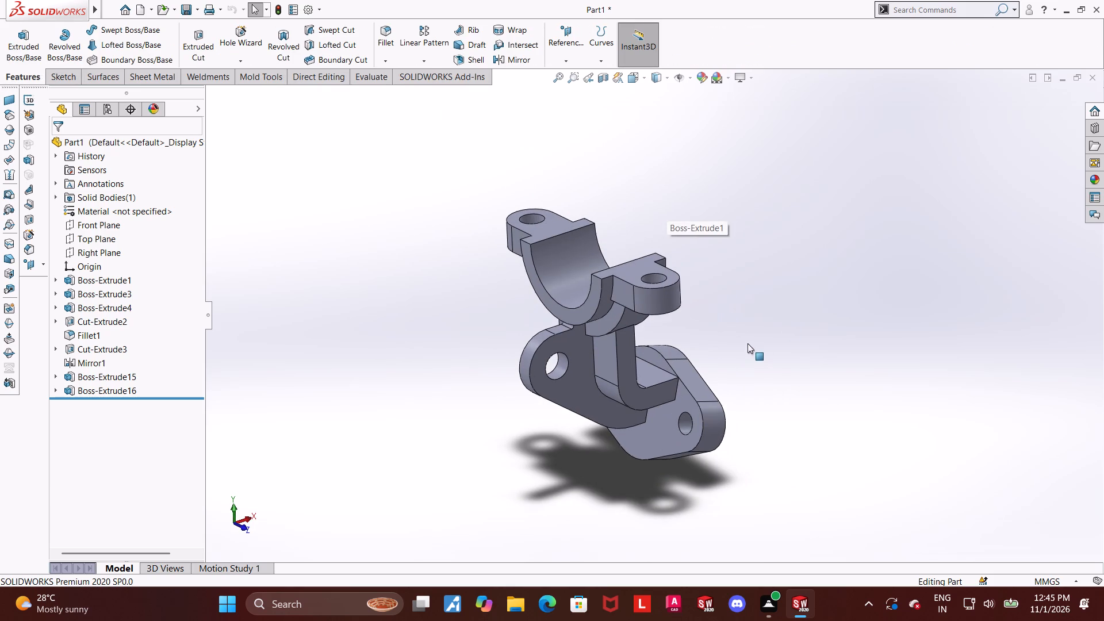
click(384, 38)
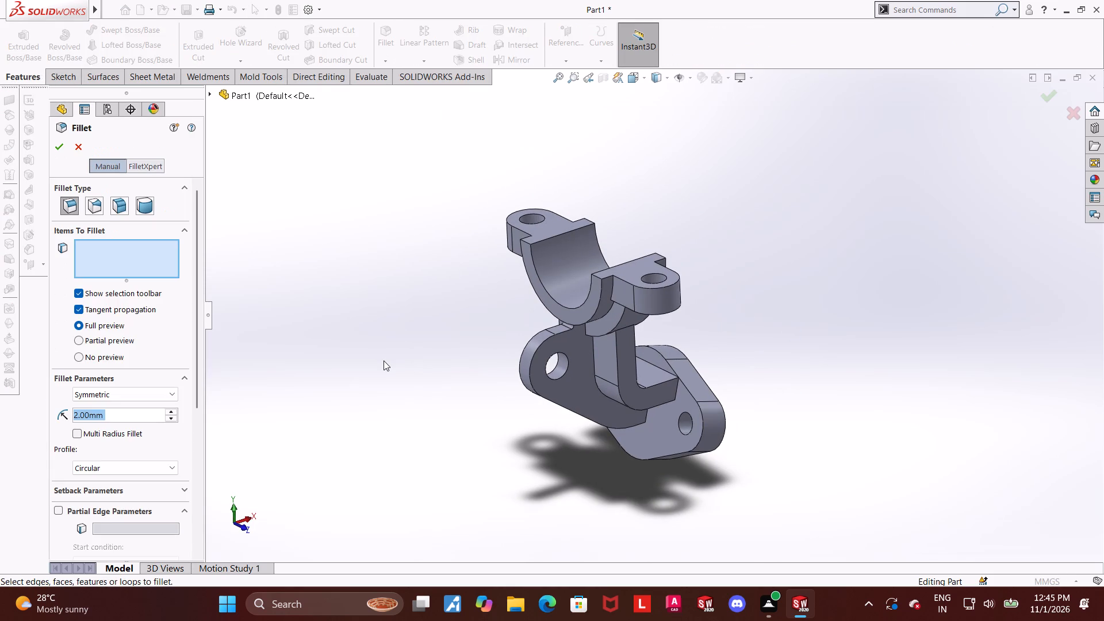
click(677, 386)
scroll(715, 355, down, 3)
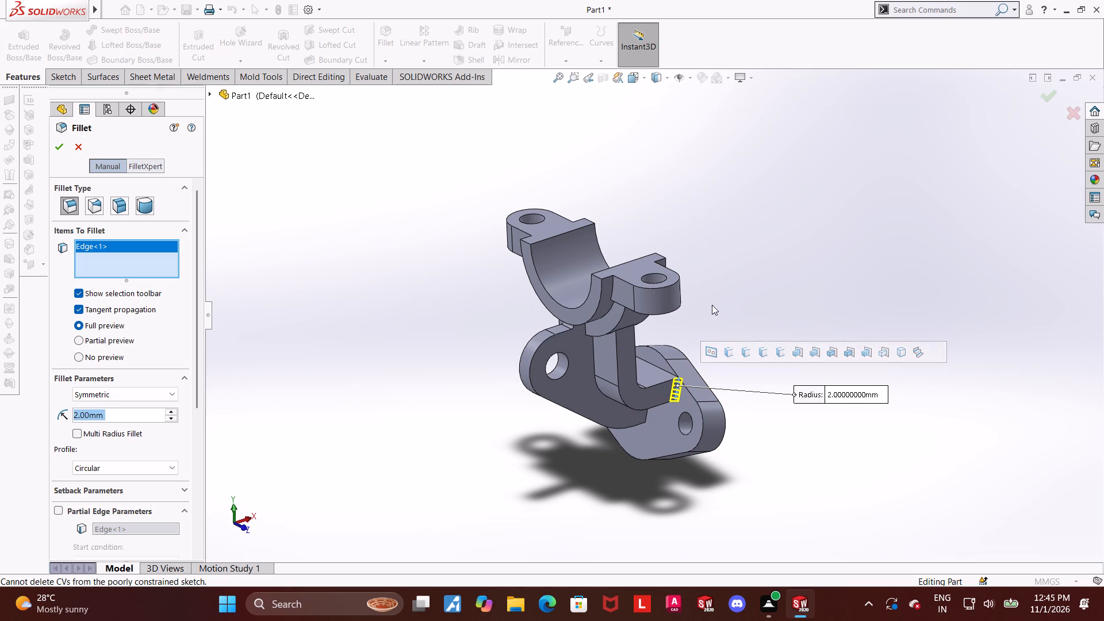
middle_drag(712, 304, 706, 309)
scroll(700, 367, down, 4)
click(625, 364)
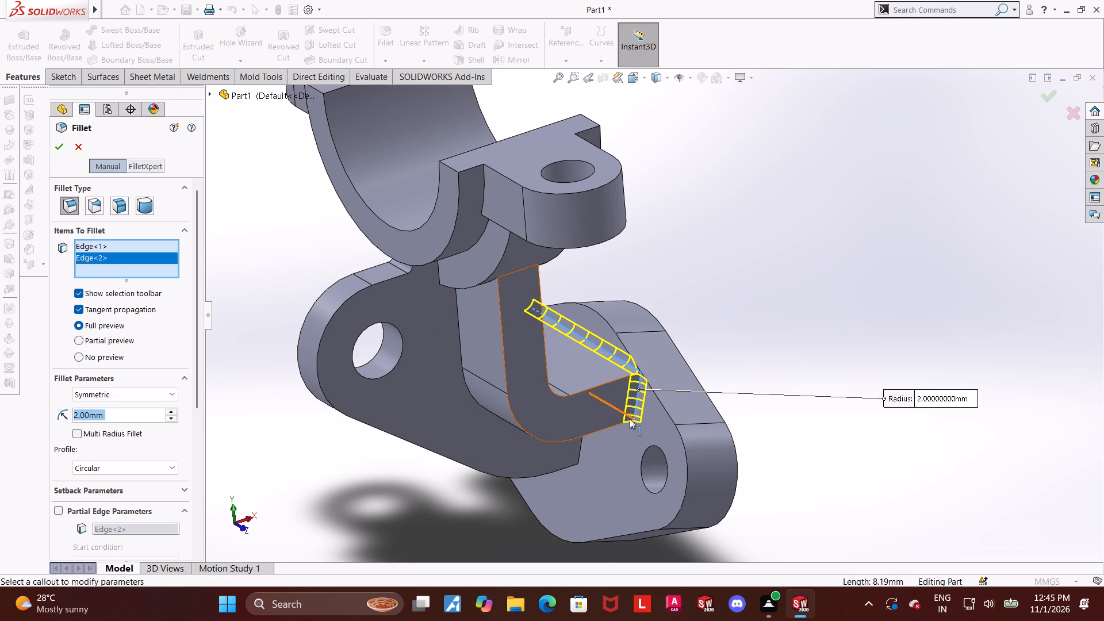
middle_drag(622, 432, 639, 348)
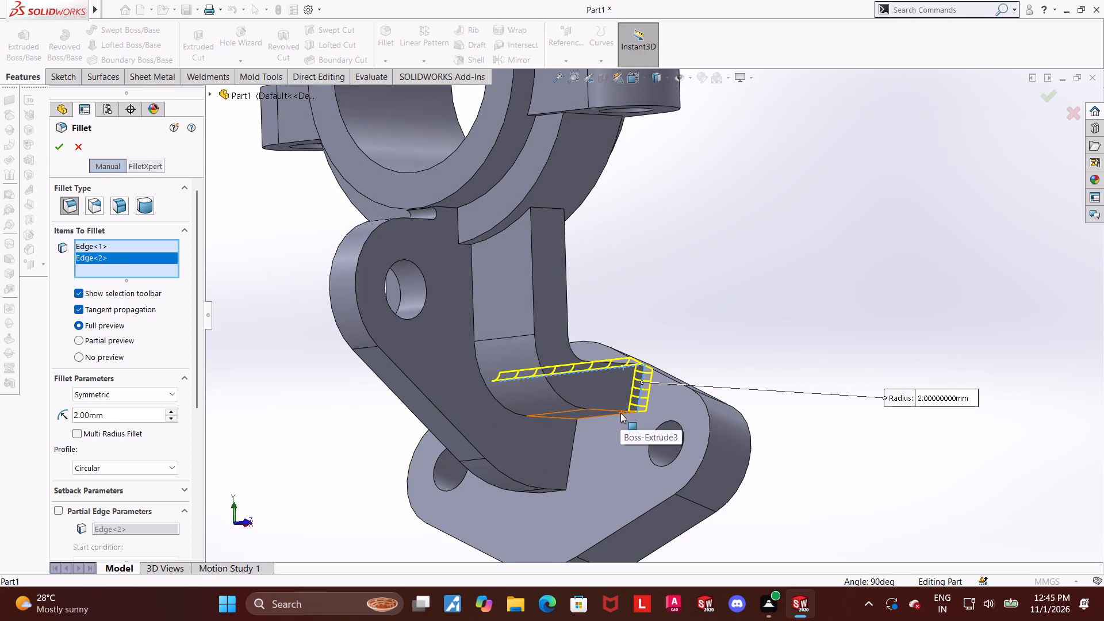
click(620, 414)
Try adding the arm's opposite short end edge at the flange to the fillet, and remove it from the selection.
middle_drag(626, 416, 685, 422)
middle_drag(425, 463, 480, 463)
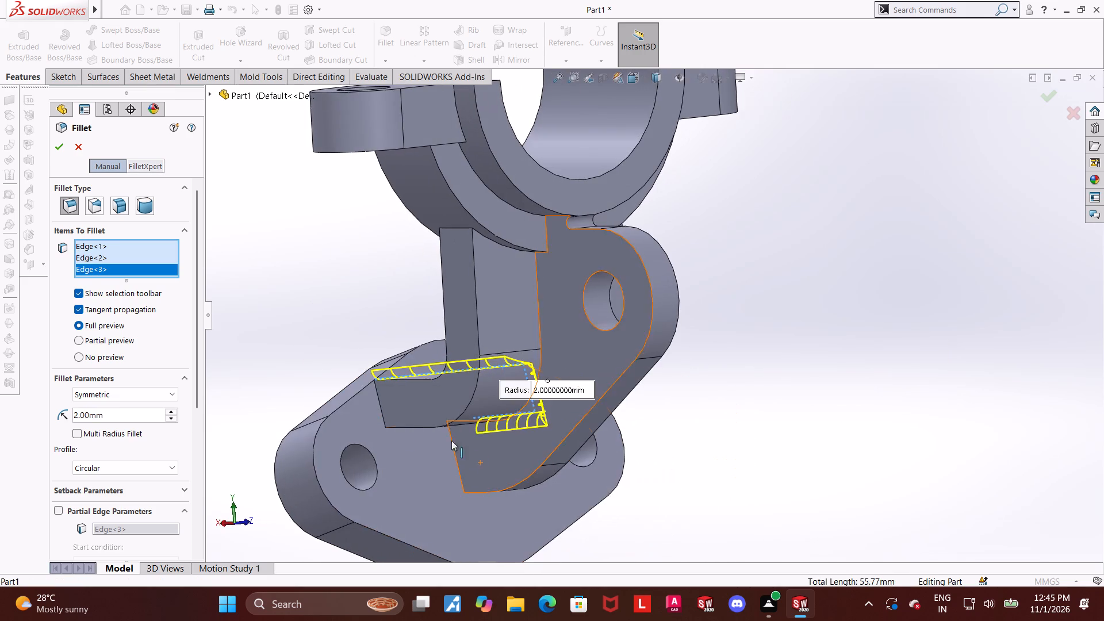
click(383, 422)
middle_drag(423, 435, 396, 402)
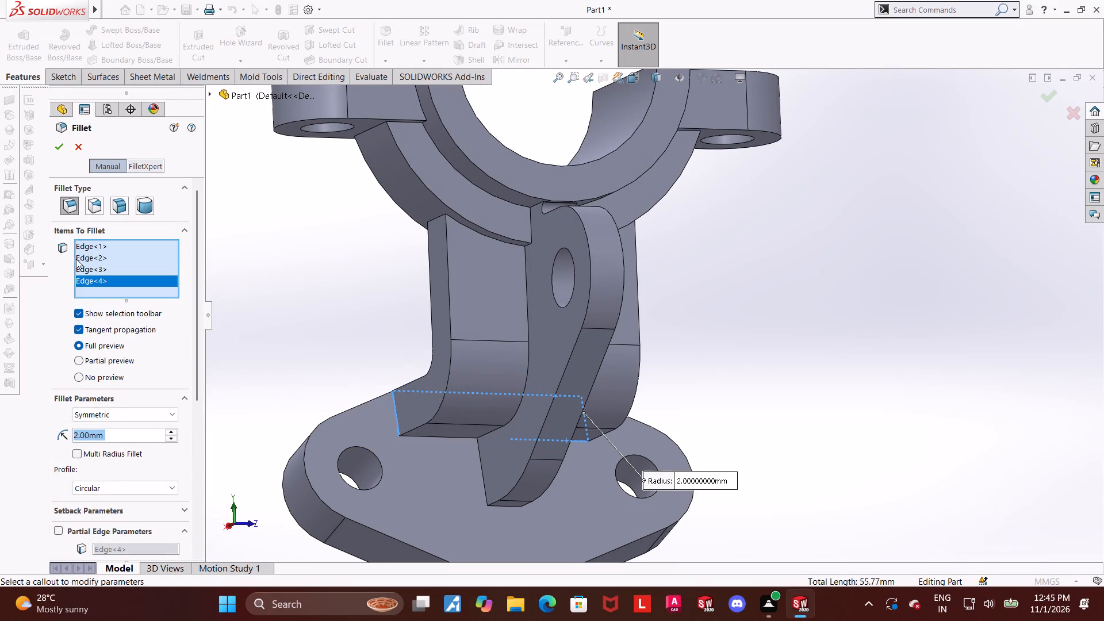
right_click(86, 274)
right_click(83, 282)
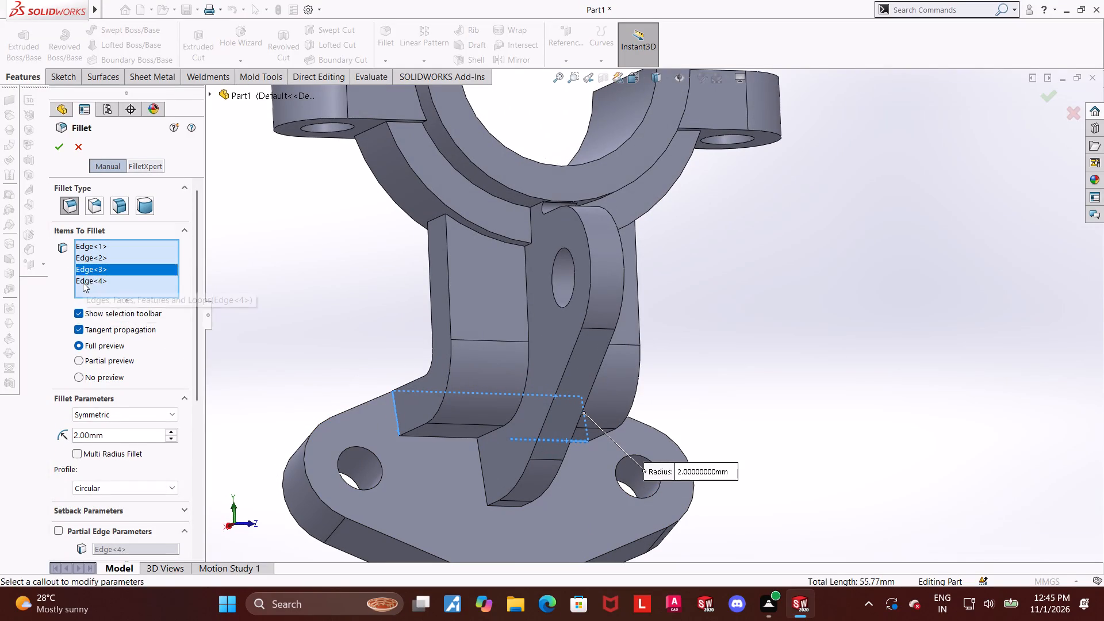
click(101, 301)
Add the lower arm-to-flange edge on the rib's other side to the fillet, leaving out the adjoining short end edge.
click(419, 437)
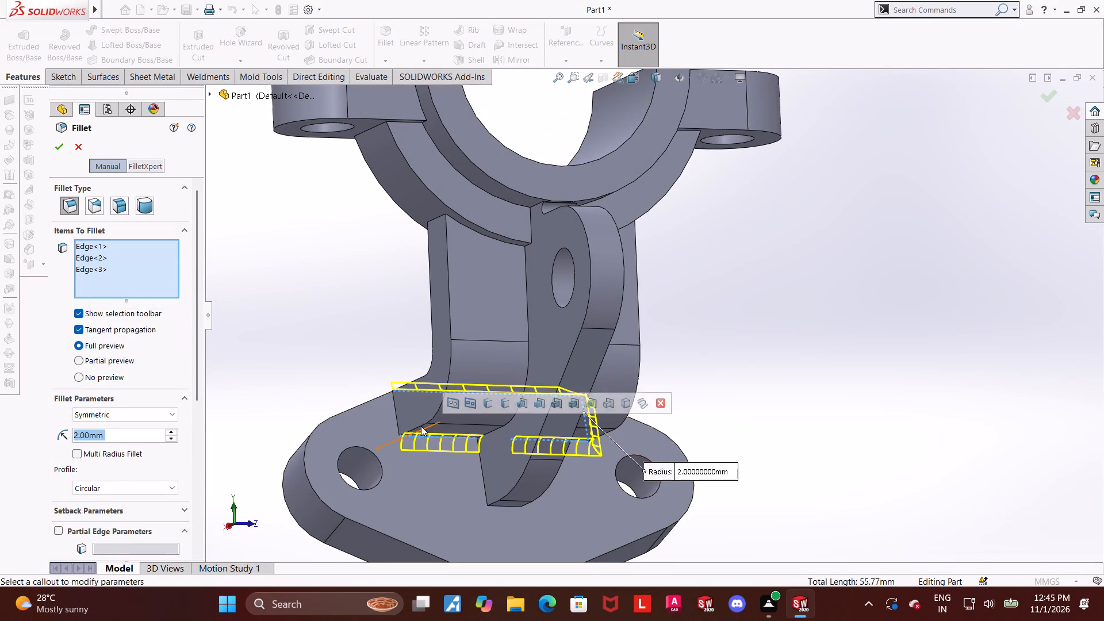
middle_drag(434, 421, 462, 446)
click(373, 413)
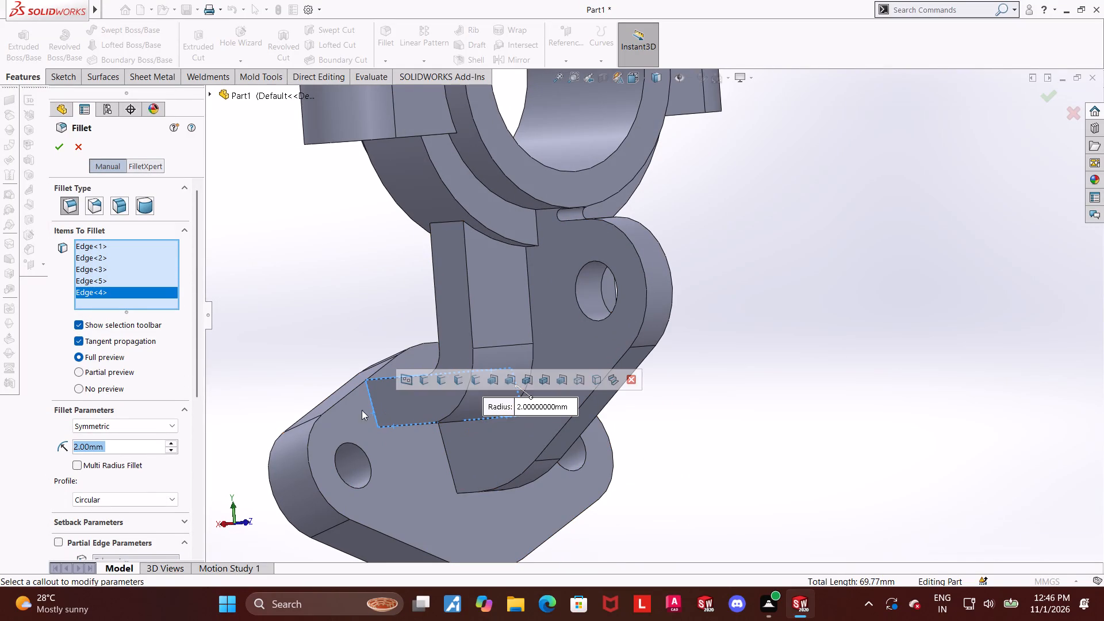
right_click(76, 289)
click(106, 313)
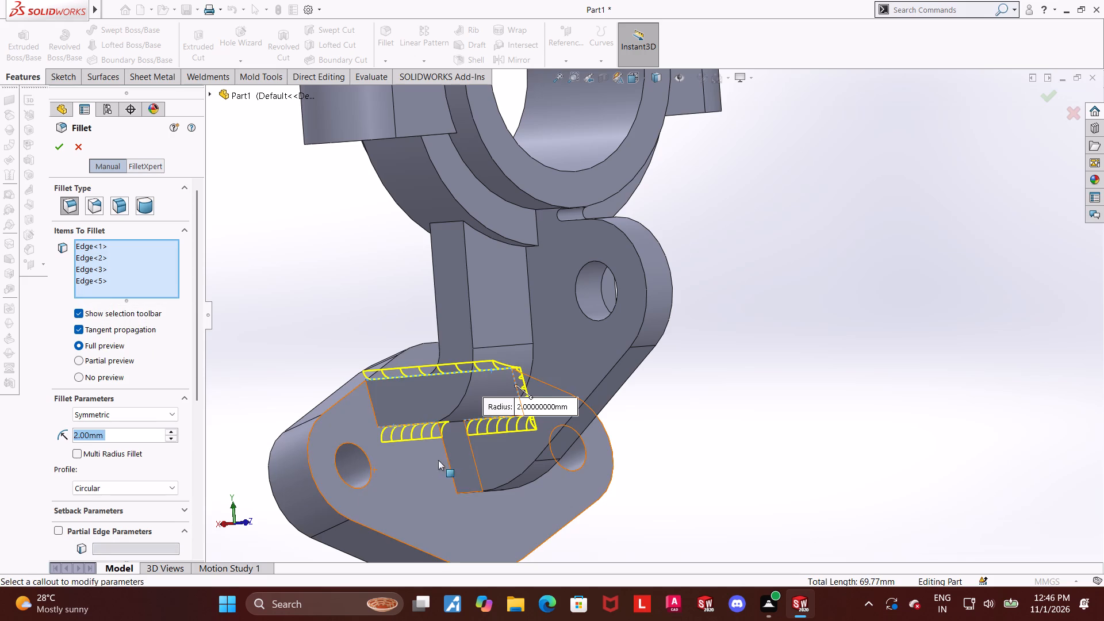
Add the three edges where the rib's end meets the flange to the 2 mm fillet.
click(449, 461)
middle_drag(555, 500, 488, 461)
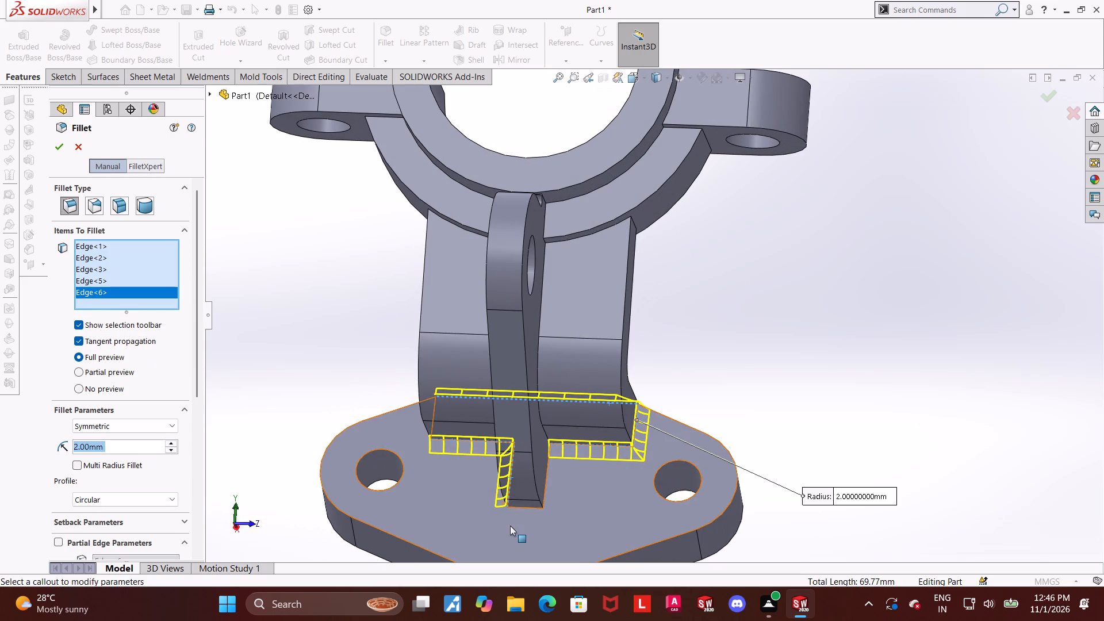
click(523, 507)
click(544, 499)
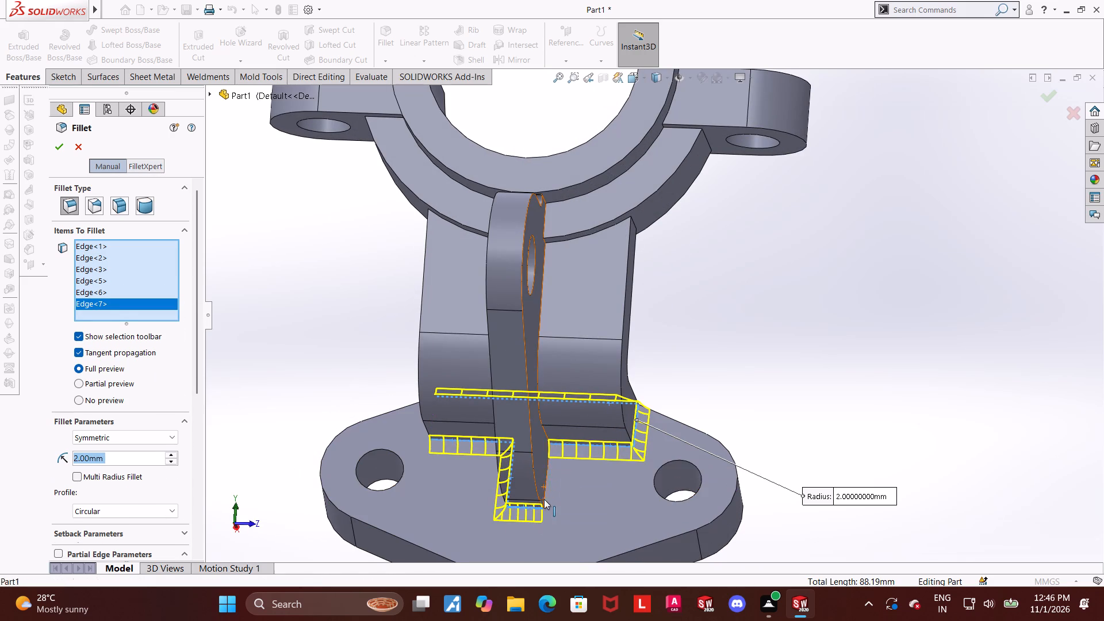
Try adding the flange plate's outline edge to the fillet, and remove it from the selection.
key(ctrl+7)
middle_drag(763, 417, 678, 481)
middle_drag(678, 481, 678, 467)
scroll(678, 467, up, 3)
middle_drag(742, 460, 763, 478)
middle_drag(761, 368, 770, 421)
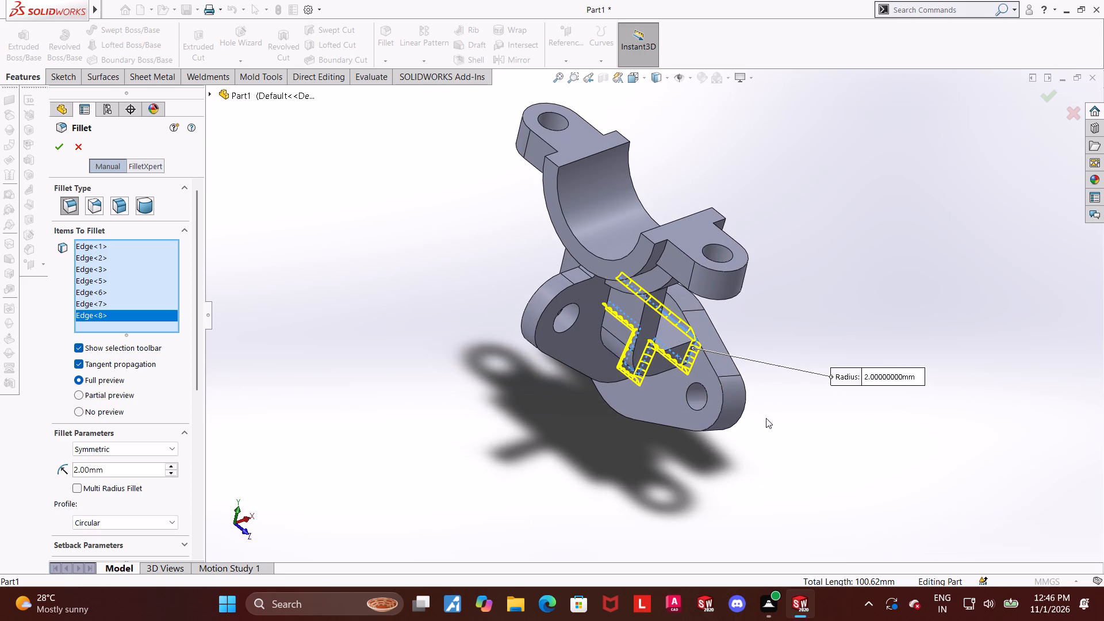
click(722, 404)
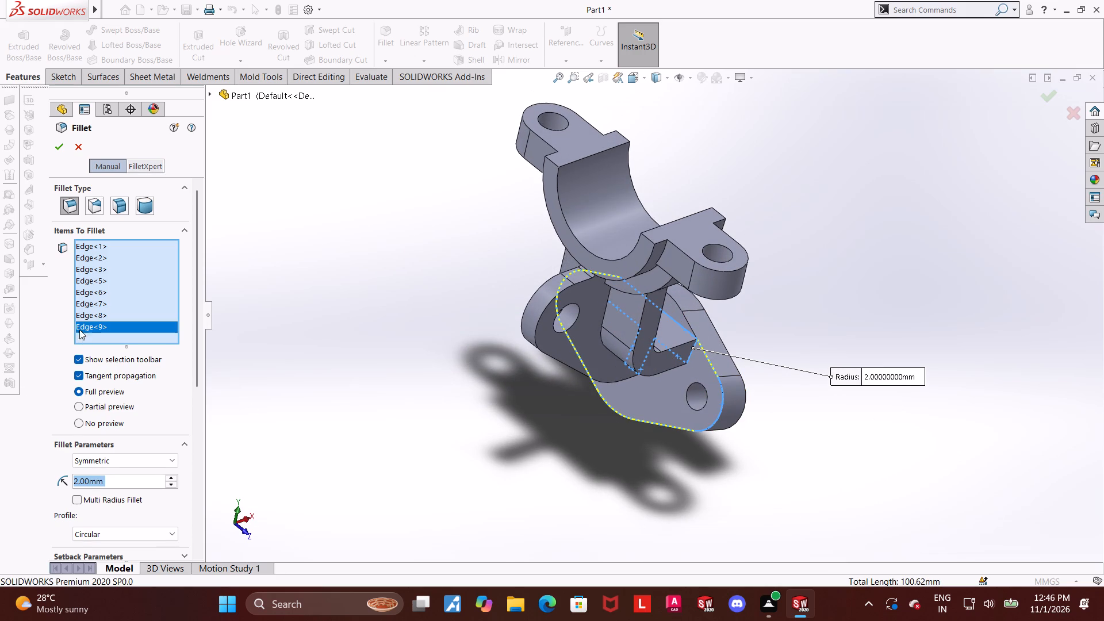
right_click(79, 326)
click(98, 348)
Add the rib's rounded outer rim face and the edge where the rib meets the arm to the fillet.
scroll(679, 410, up, 1)
middle_drag(679, 403, 676, 417)
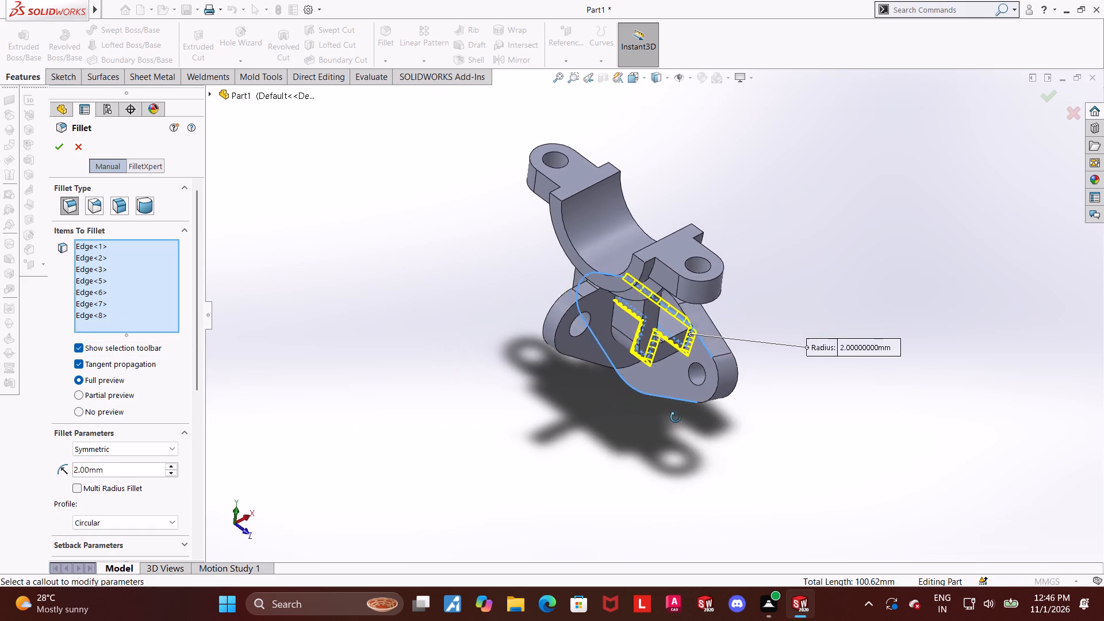
middle_drag(676, 417, 678, 370)
click(554, 313)
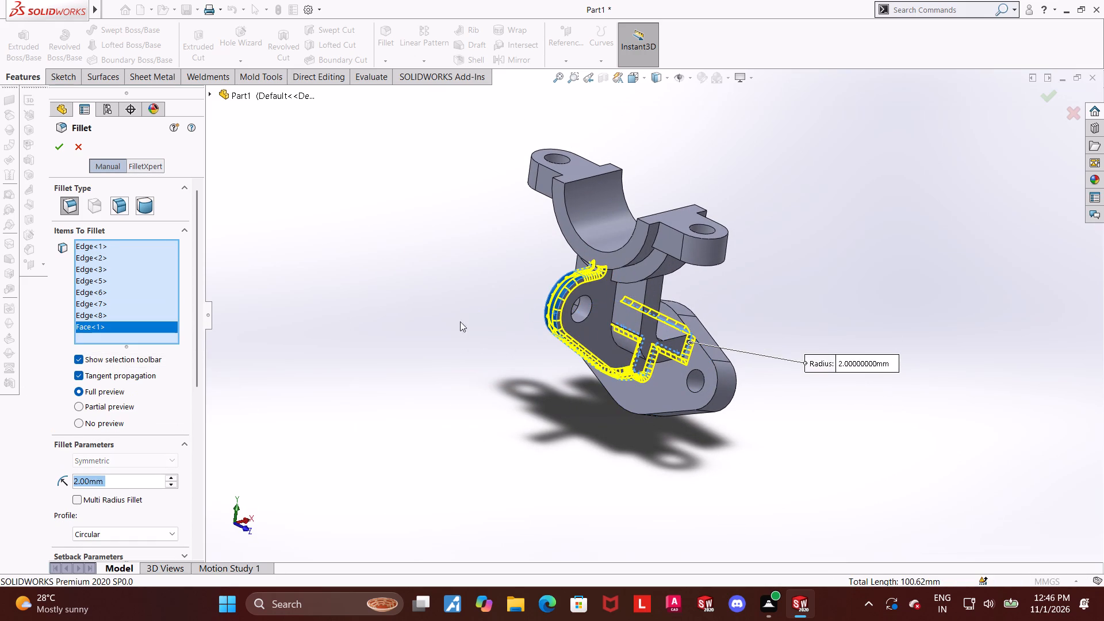
middle_drag(711, 344, 705, 296)
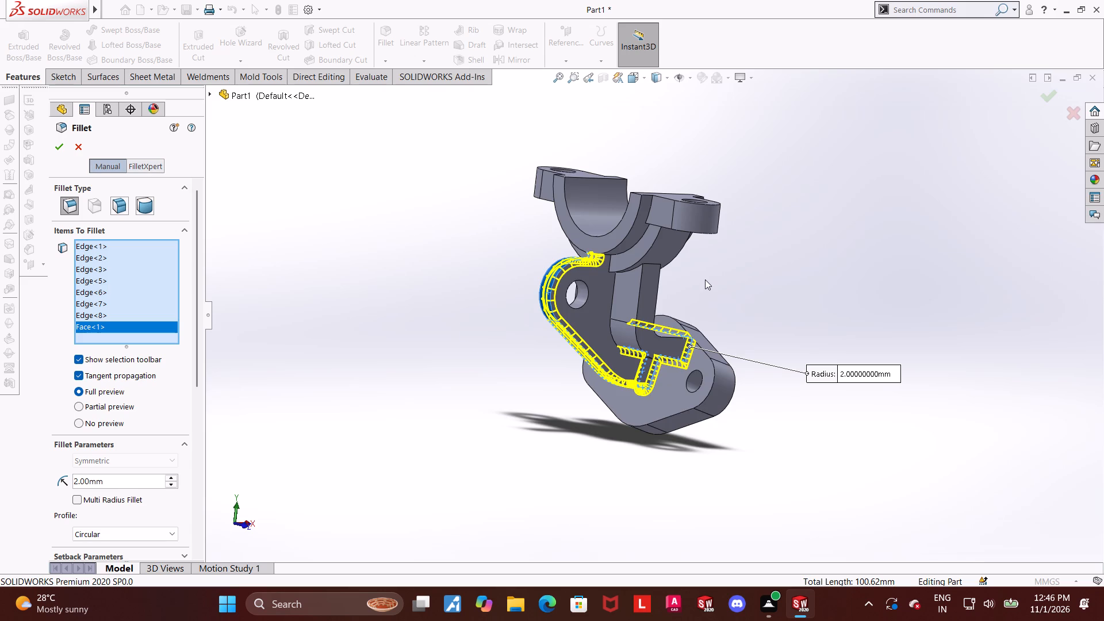
scroll(702, 278, down, 3)
middle_drag(673, 298, 651, 320)
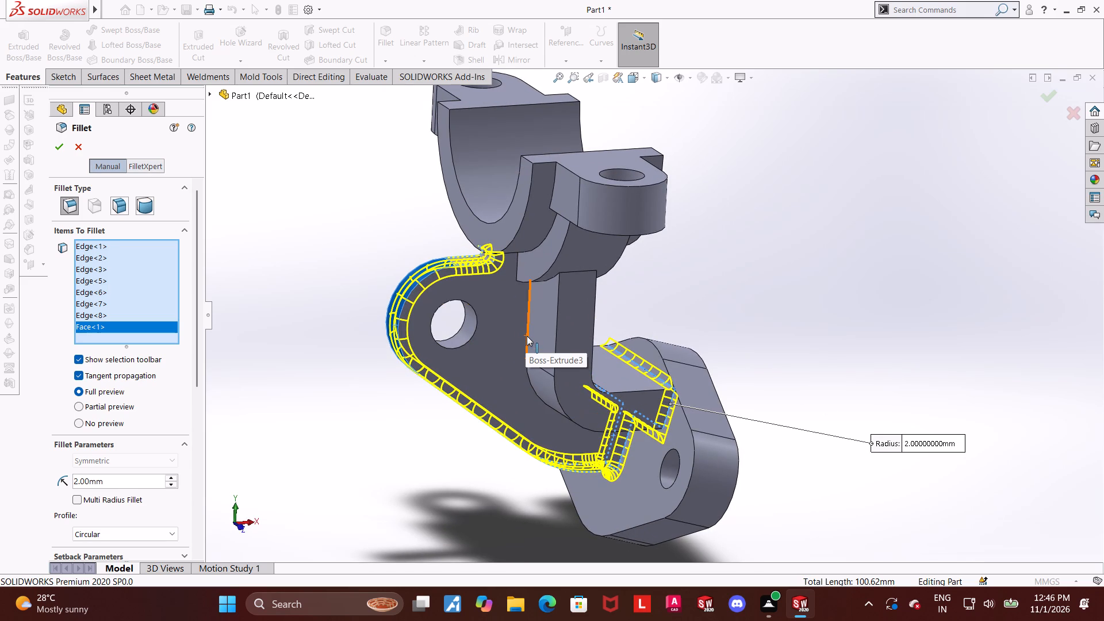
click(527, 336)
Add the arc edges where the saddle's half-round shell meets its central band, on both sides of the rib, to the fillet.
click(551, 232)
middle_drag(405, 327, 465, 301)
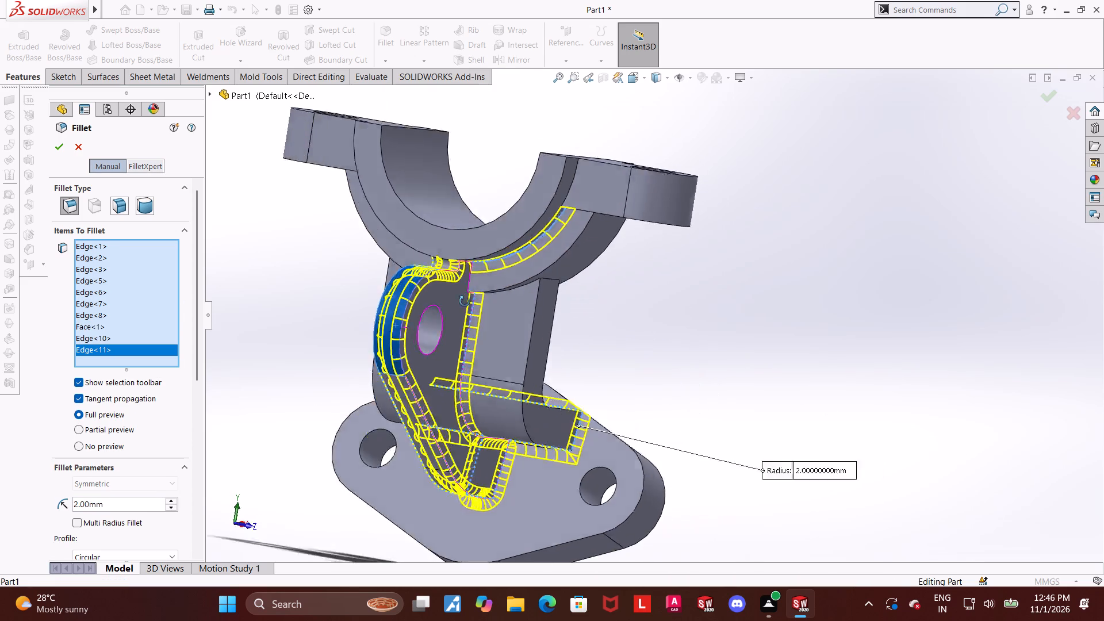
middle_drag(465, 301, 511, 323)
middle_drag(331, 262, 332, 227)
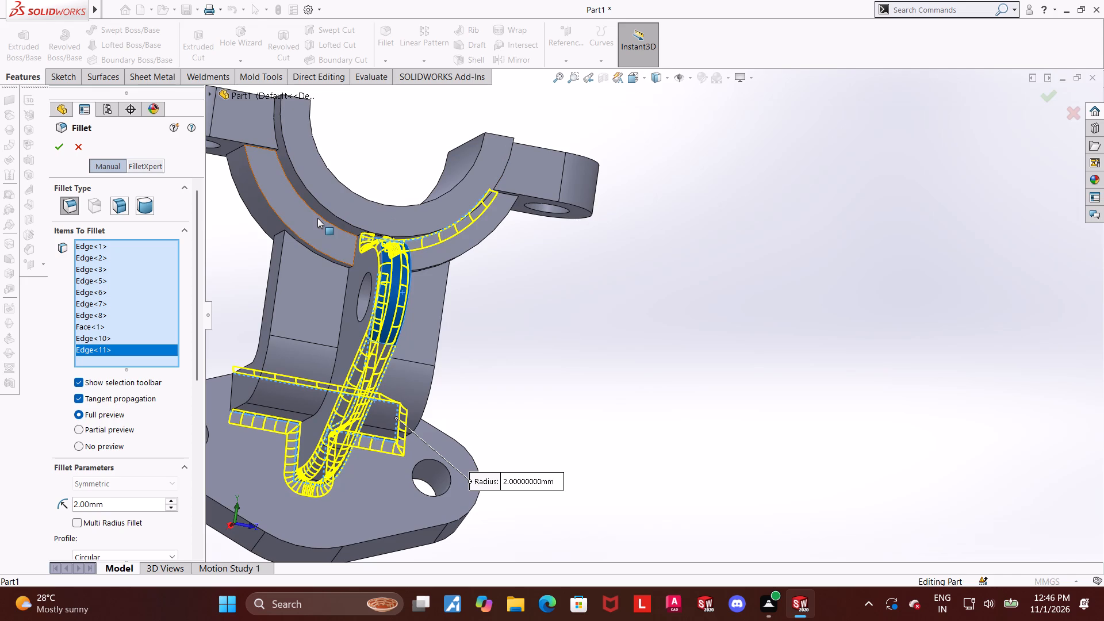
click(320, 216)
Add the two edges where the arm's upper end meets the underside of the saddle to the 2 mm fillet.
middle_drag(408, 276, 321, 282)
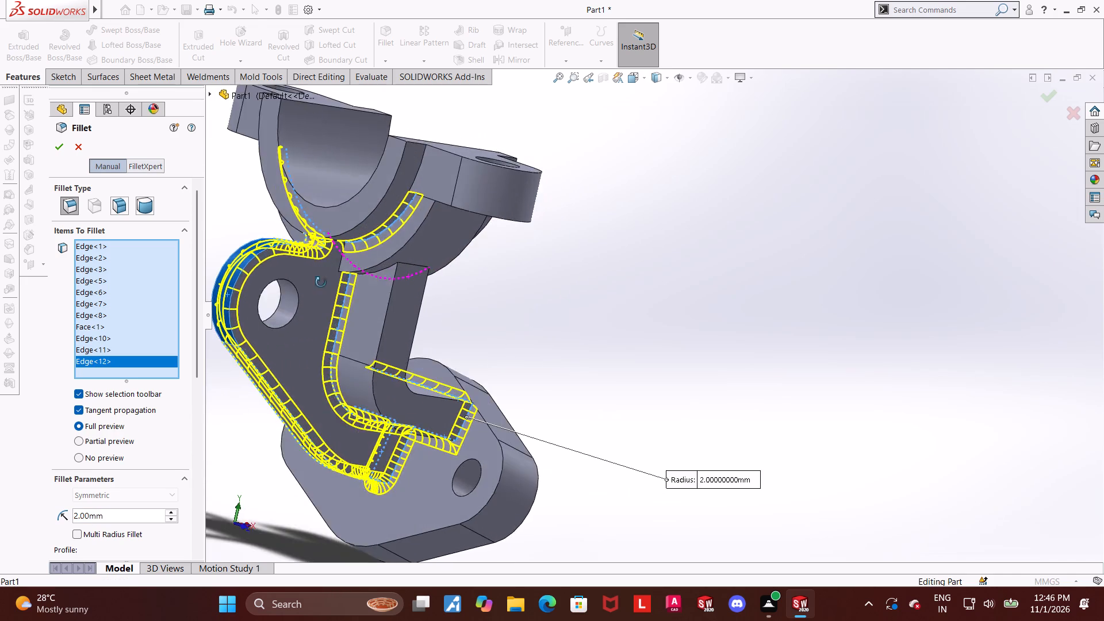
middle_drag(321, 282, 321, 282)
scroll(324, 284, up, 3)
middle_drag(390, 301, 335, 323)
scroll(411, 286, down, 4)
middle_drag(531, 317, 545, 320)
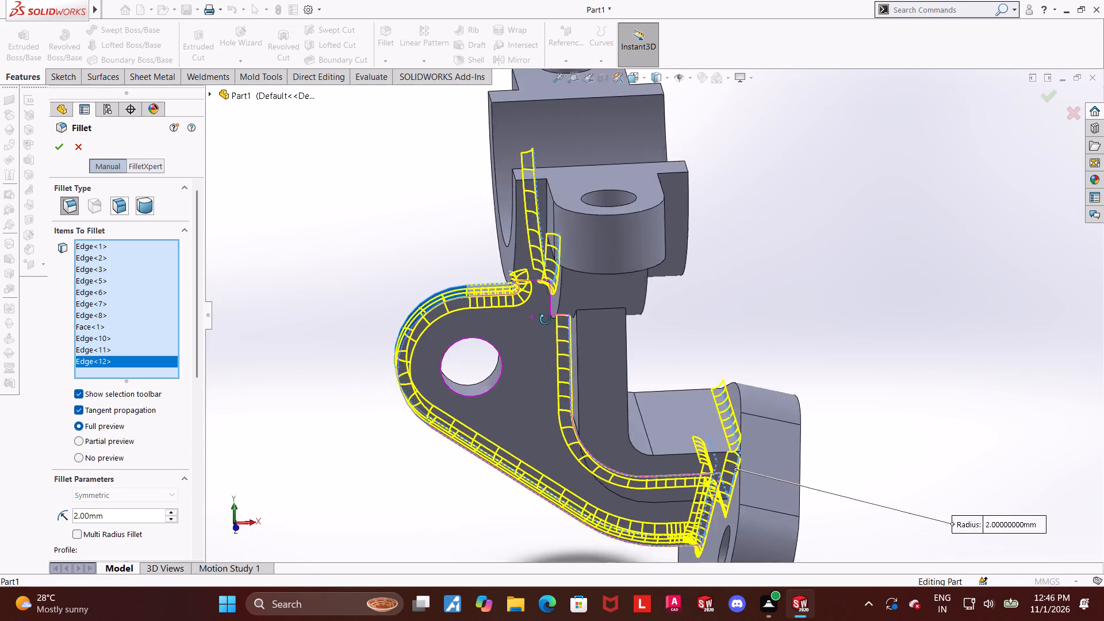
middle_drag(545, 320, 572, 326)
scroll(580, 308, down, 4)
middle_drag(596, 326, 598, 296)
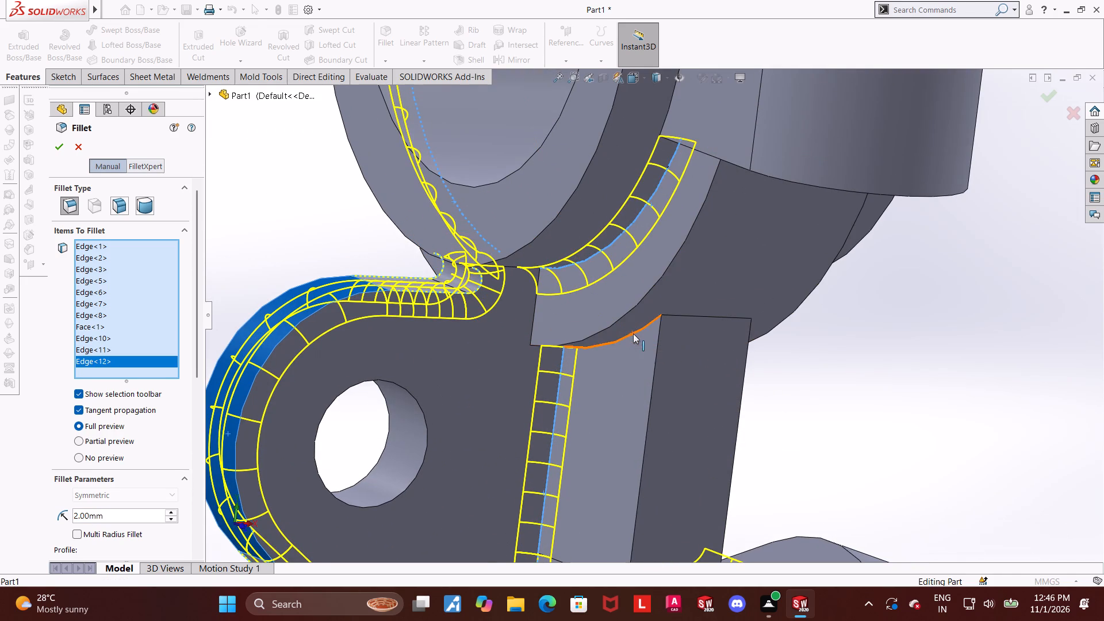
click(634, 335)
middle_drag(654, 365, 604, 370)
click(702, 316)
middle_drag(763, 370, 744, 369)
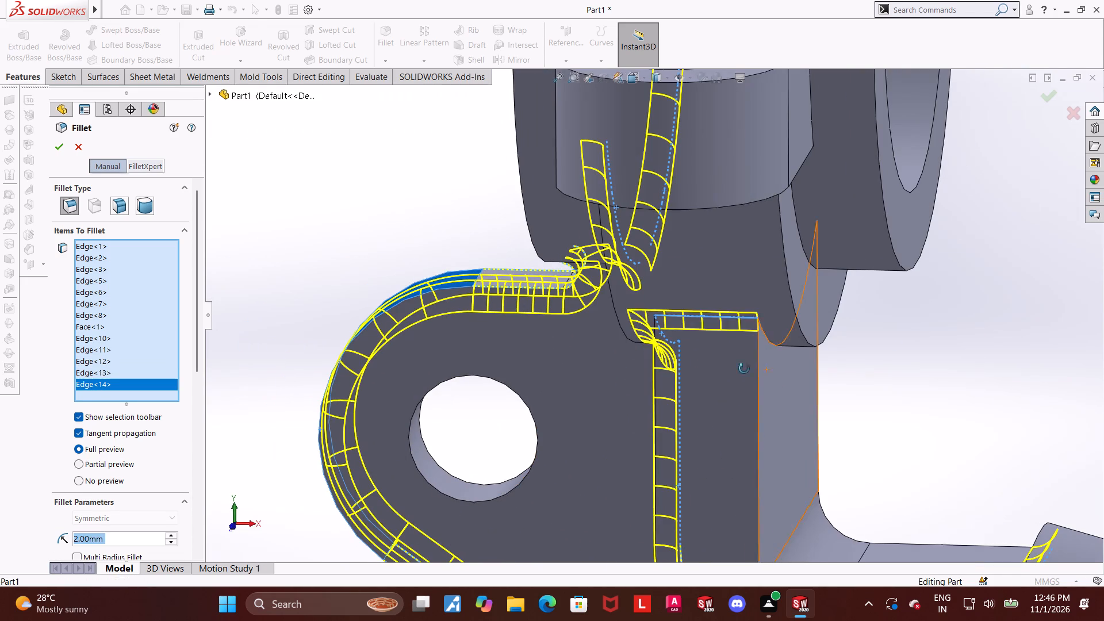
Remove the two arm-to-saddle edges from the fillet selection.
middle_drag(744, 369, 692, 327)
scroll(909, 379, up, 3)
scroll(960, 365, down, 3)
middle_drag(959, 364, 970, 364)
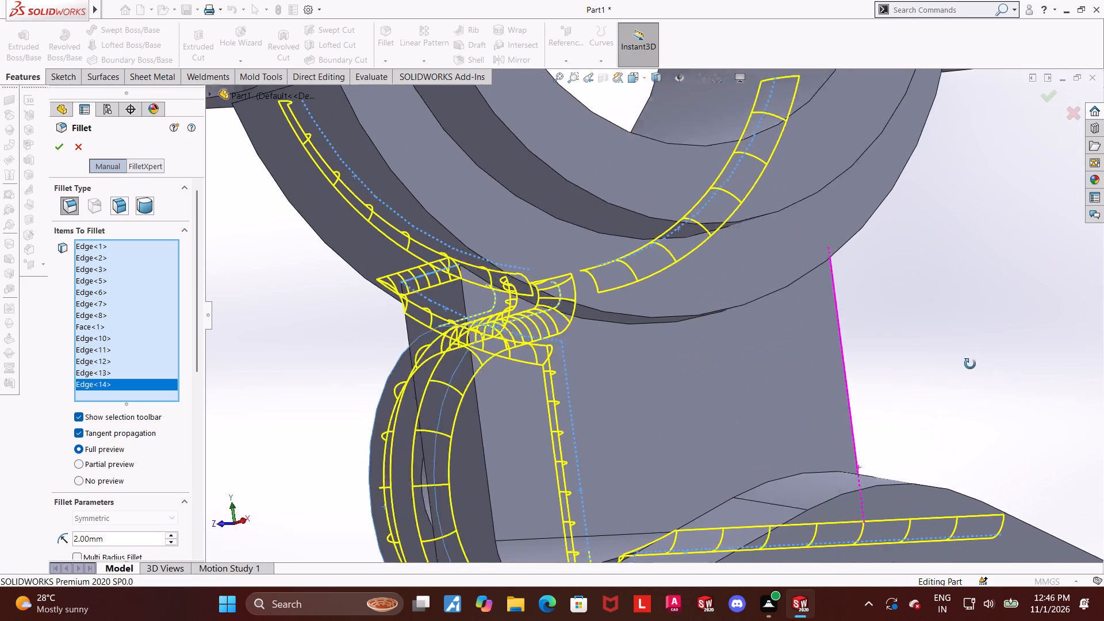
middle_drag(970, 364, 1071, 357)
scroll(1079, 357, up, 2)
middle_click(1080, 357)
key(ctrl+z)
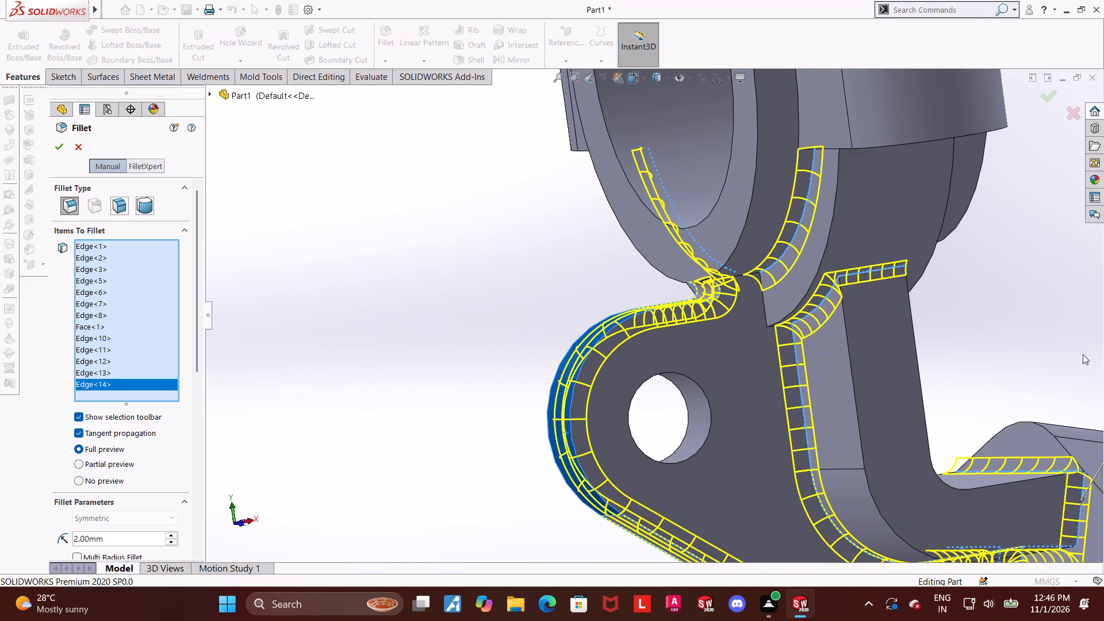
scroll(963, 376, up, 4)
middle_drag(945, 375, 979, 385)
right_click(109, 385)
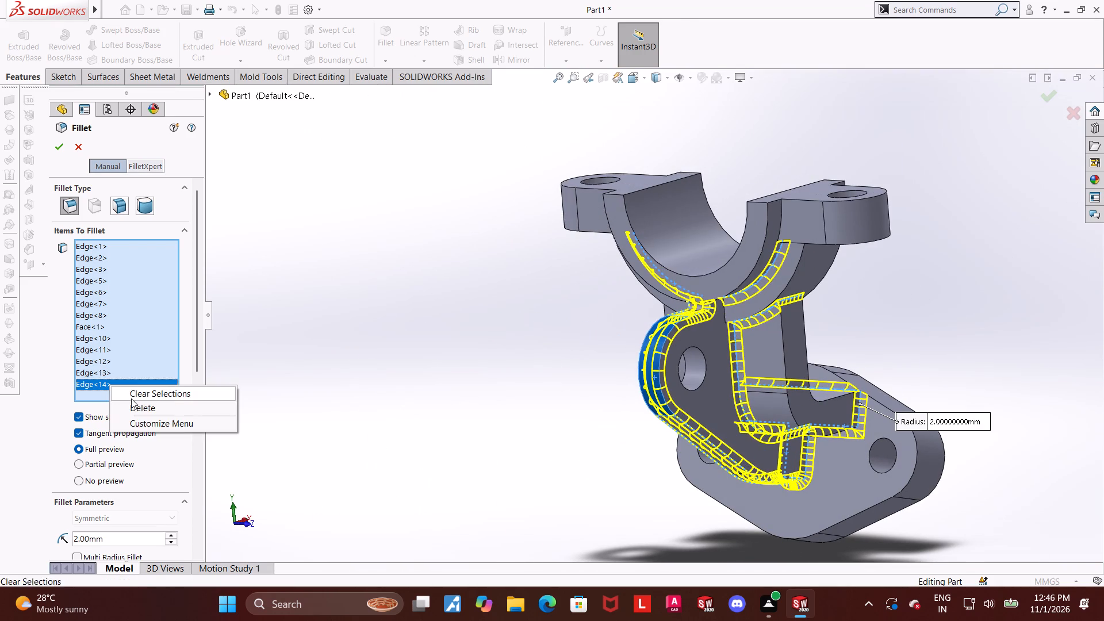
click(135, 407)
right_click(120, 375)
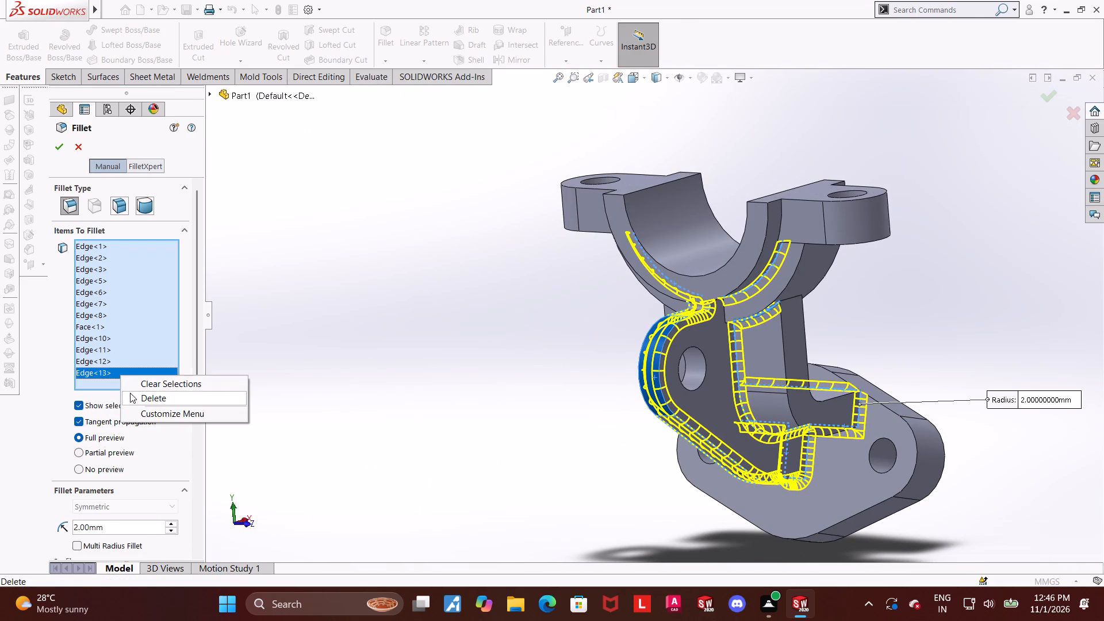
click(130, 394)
Add the arm's long outer edge, between its rib-side face and its side face, to the 2 mm fillet.
scroll(923, 363, up, 2)
scroll(1009, 371, down, 3)
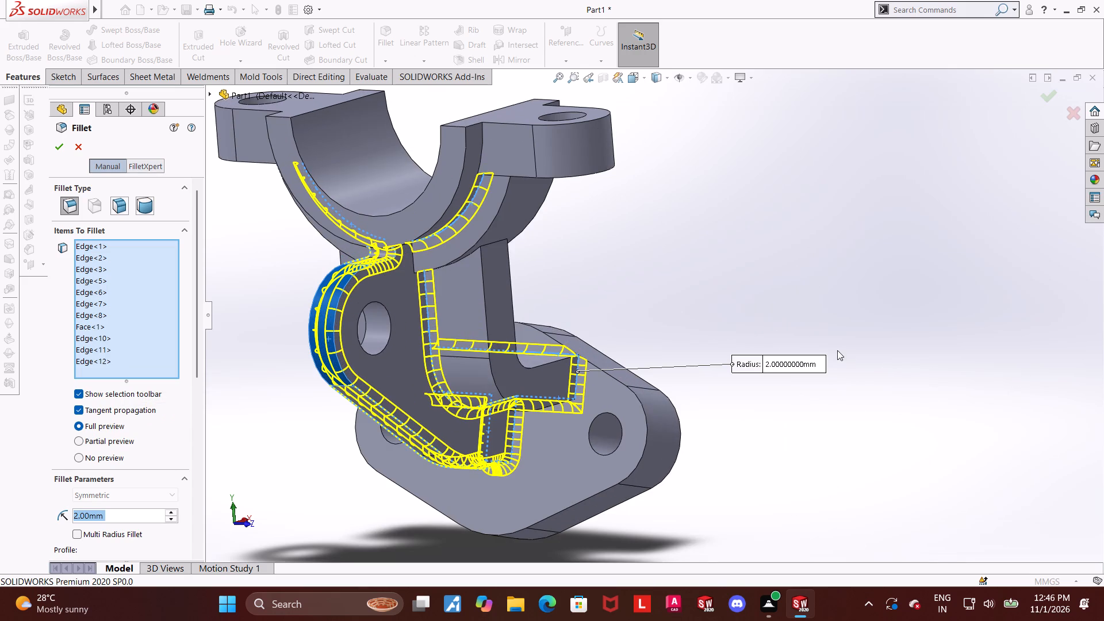
click(485, 290)
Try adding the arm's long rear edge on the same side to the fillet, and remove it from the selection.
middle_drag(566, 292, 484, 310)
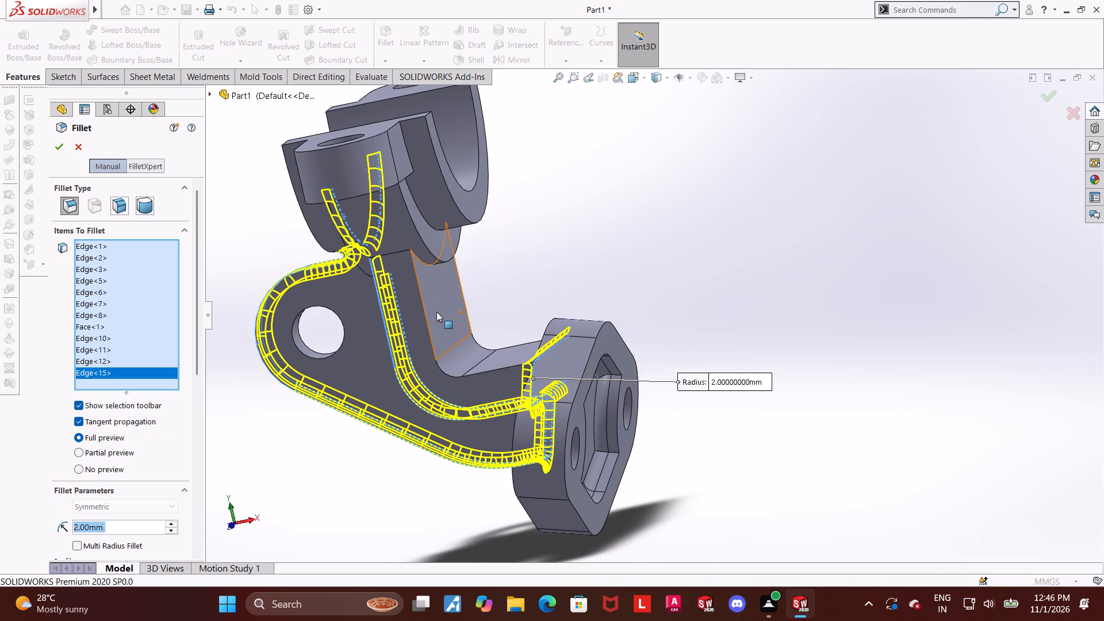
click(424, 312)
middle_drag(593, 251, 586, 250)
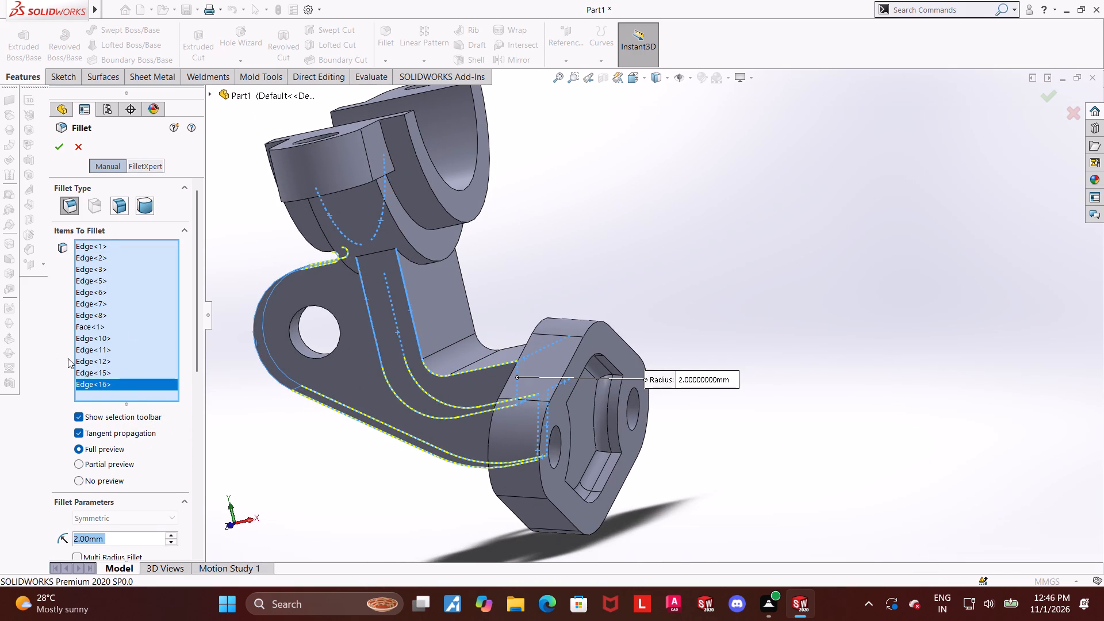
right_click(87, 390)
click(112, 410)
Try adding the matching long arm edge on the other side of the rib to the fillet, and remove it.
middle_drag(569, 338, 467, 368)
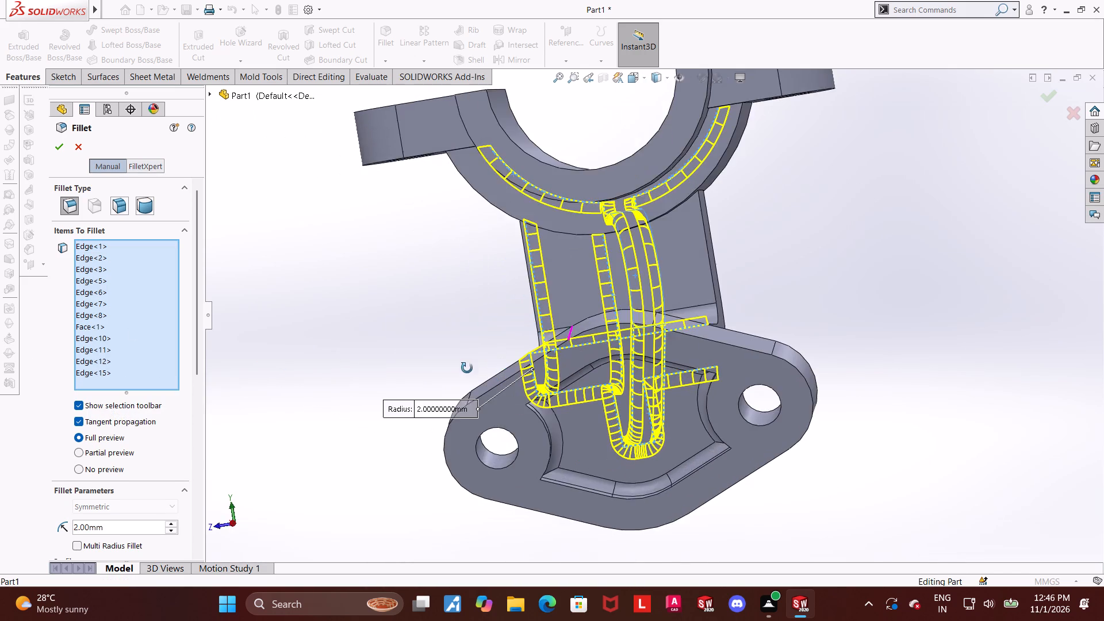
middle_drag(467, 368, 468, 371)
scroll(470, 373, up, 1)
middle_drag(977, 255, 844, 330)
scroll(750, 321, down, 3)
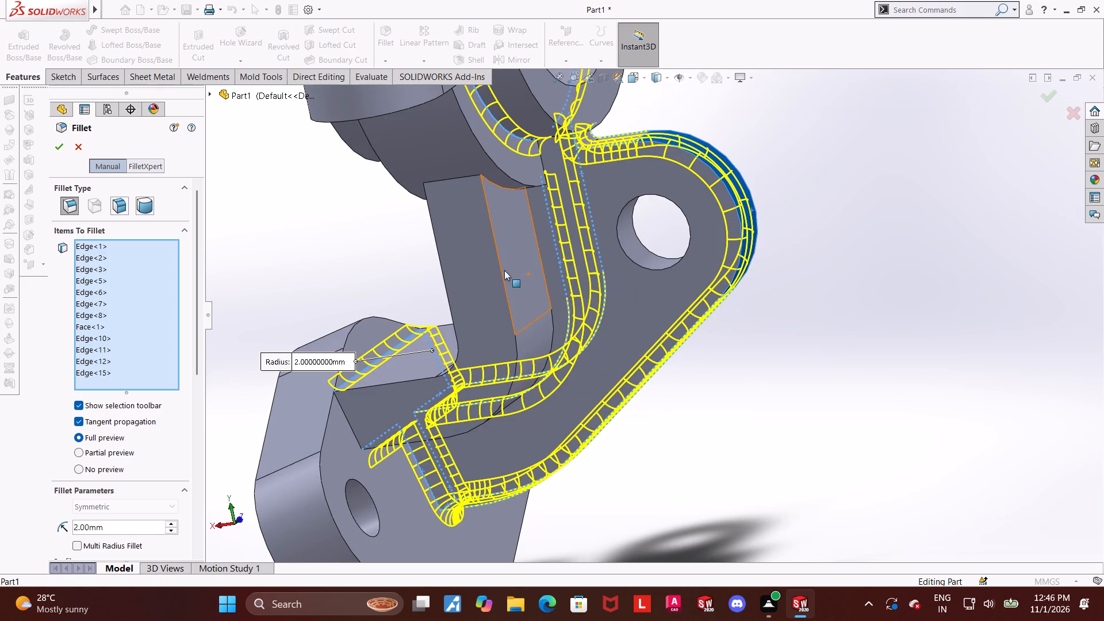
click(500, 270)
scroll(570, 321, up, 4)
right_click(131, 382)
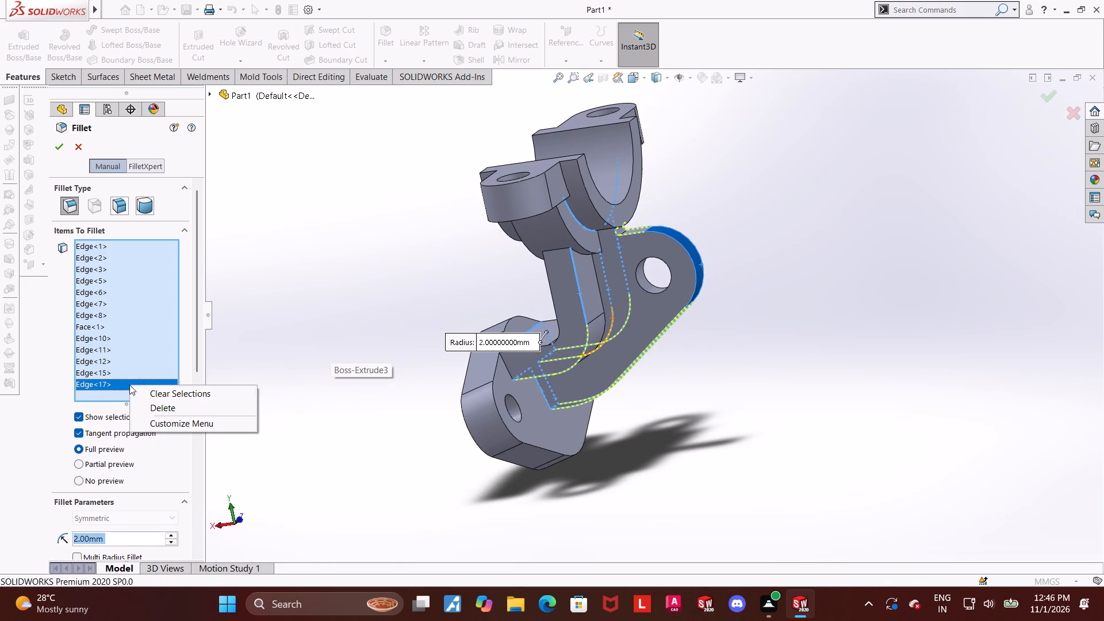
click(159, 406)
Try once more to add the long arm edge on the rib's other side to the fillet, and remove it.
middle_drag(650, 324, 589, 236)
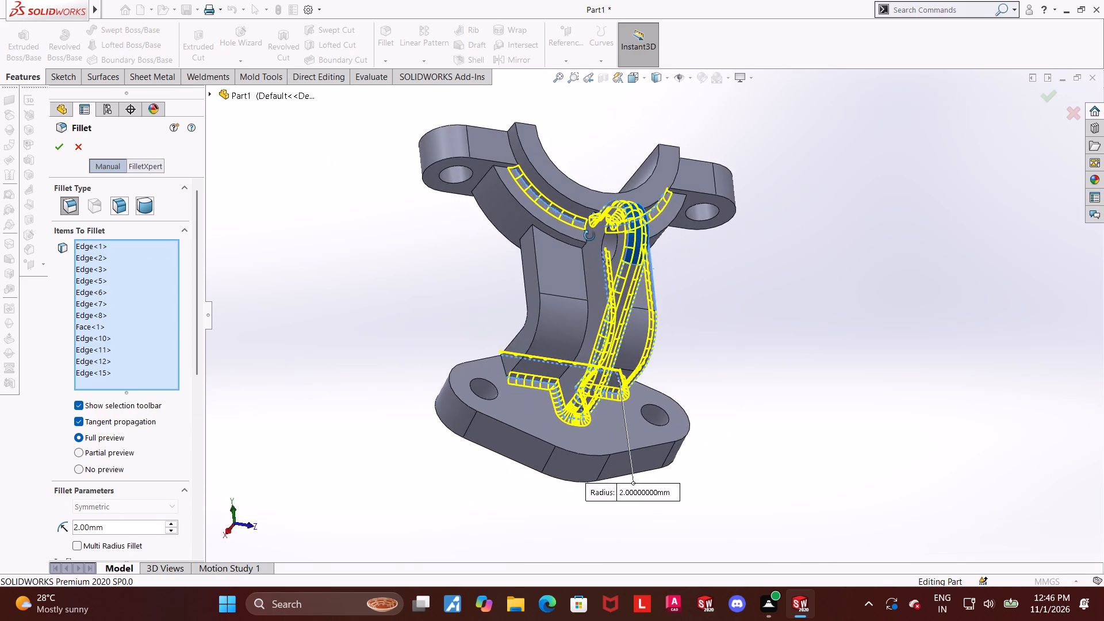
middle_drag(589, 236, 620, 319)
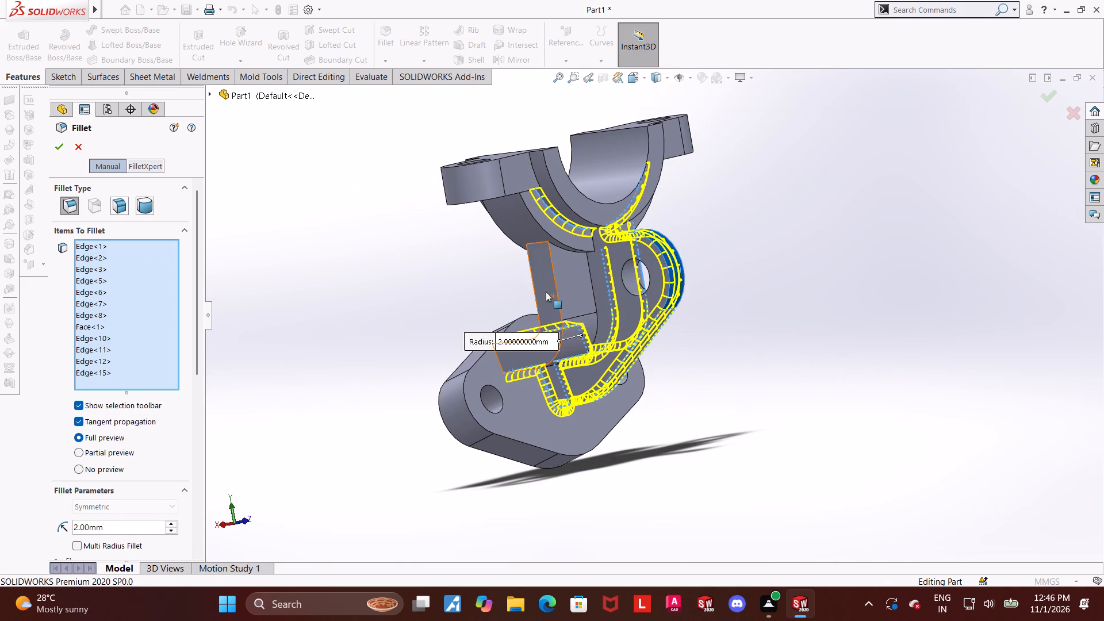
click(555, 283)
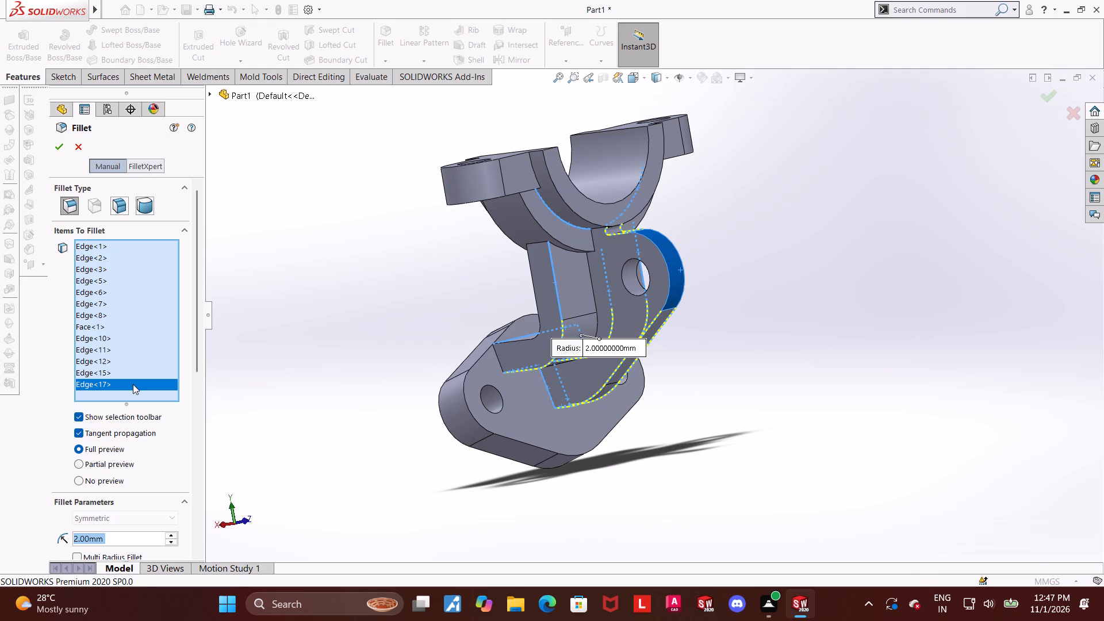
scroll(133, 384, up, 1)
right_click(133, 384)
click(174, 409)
Add the short edges where both lugs meet the saddle's half-round shell to the 2 mm fillet.
middle_drag(755, 291, 747, 290)
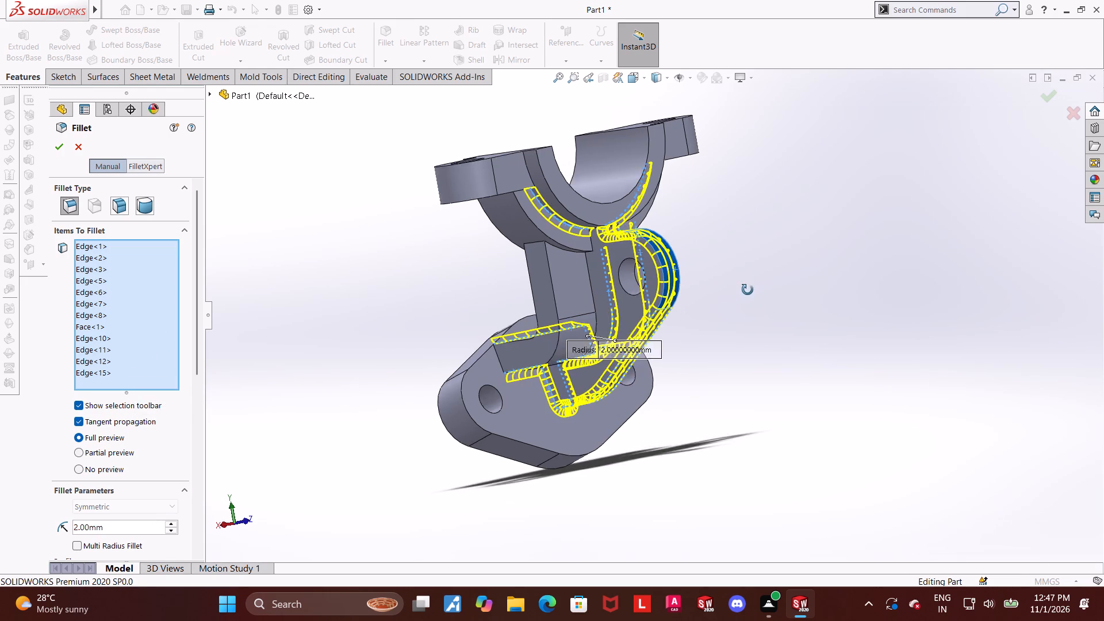
middle_drag(747, 290, 635, 363)
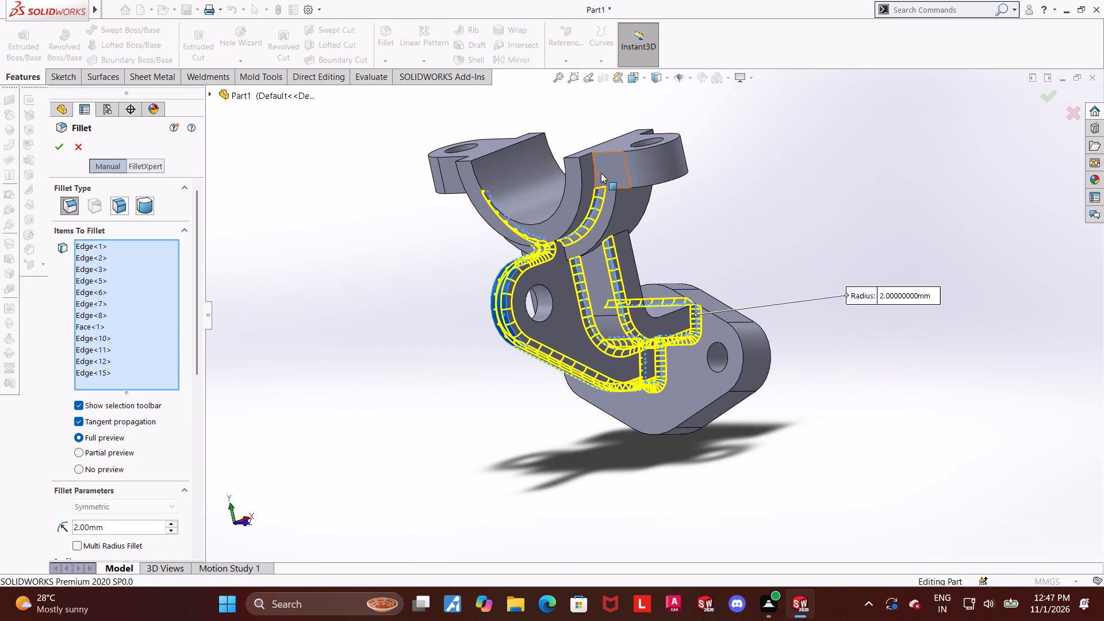
click(596, 172)
middle_drag(615, 197, 701, 174)
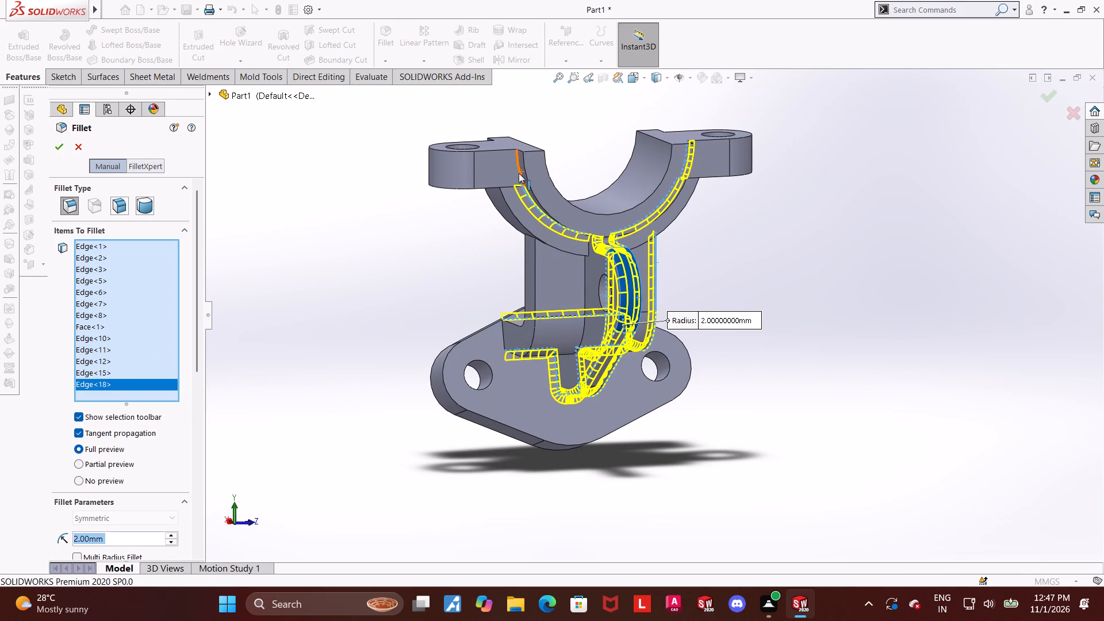
click(519, 173)
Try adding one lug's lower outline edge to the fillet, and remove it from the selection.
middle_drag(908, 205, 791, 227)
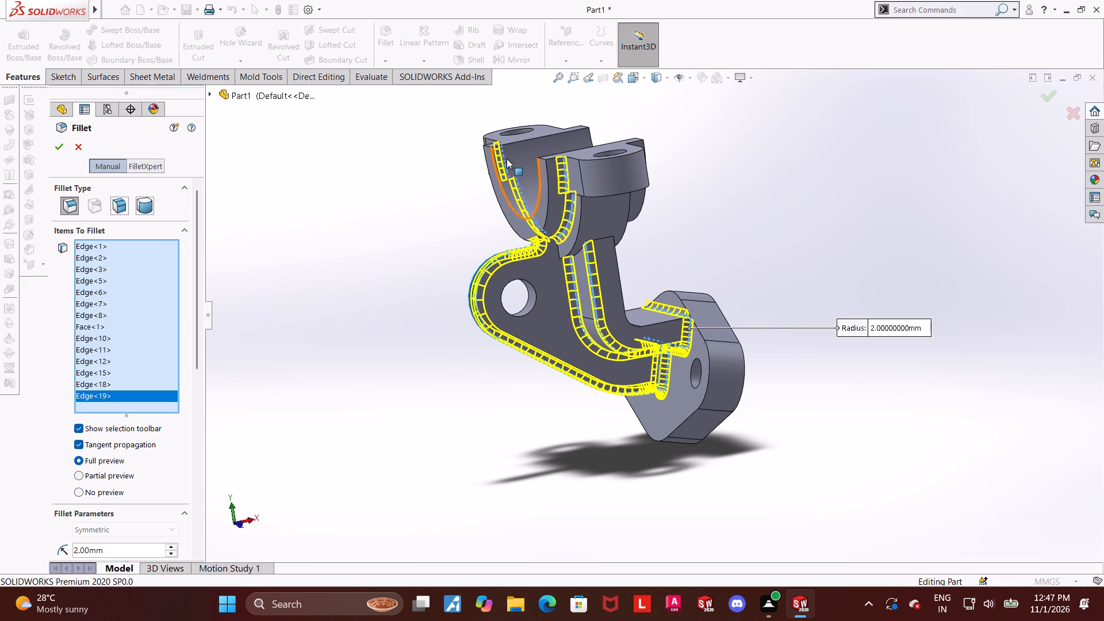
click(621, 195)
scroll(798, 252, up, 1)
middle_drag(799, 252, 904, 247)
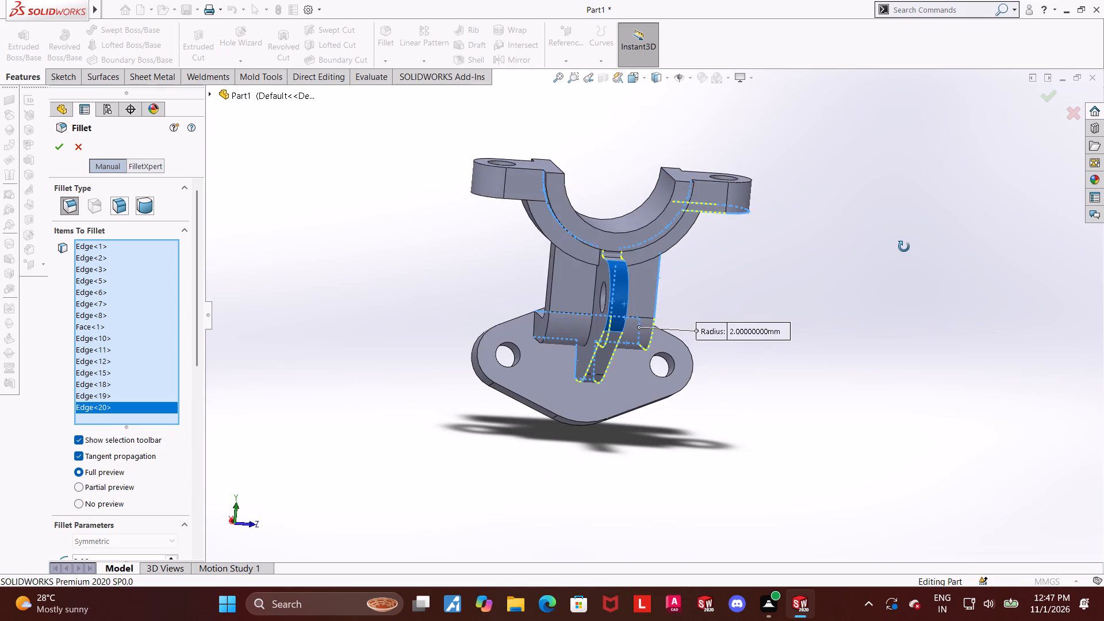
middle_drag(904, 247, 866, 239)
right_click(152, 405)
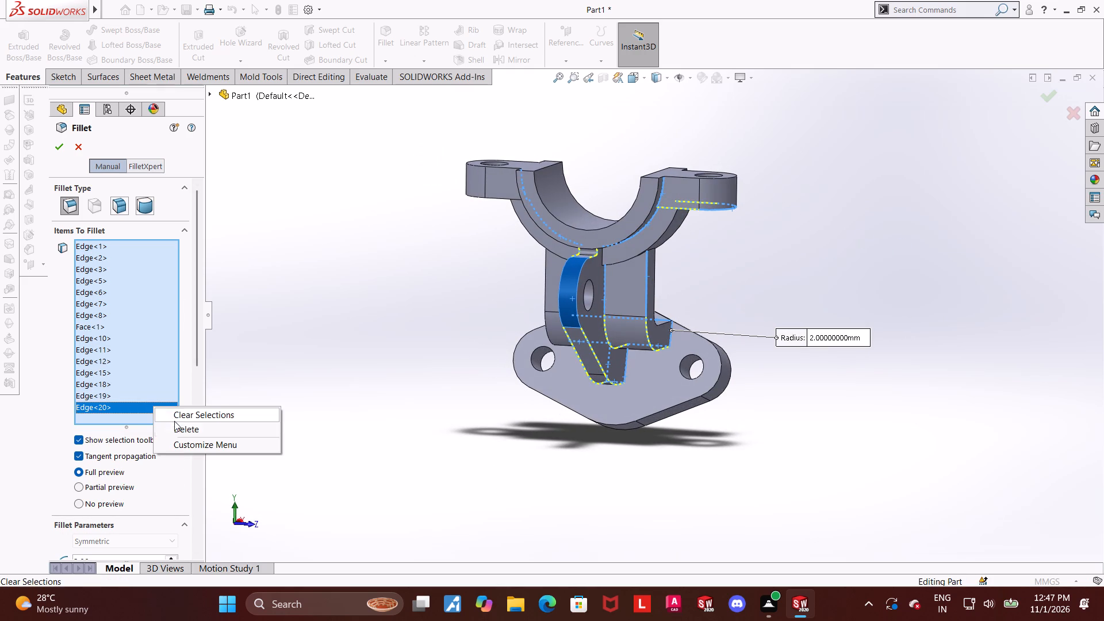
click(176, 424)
Apply the 2 mm fillet to the selected arm, rib, flange and saddle edges.
middle_drag(914, 349, 847, 377)
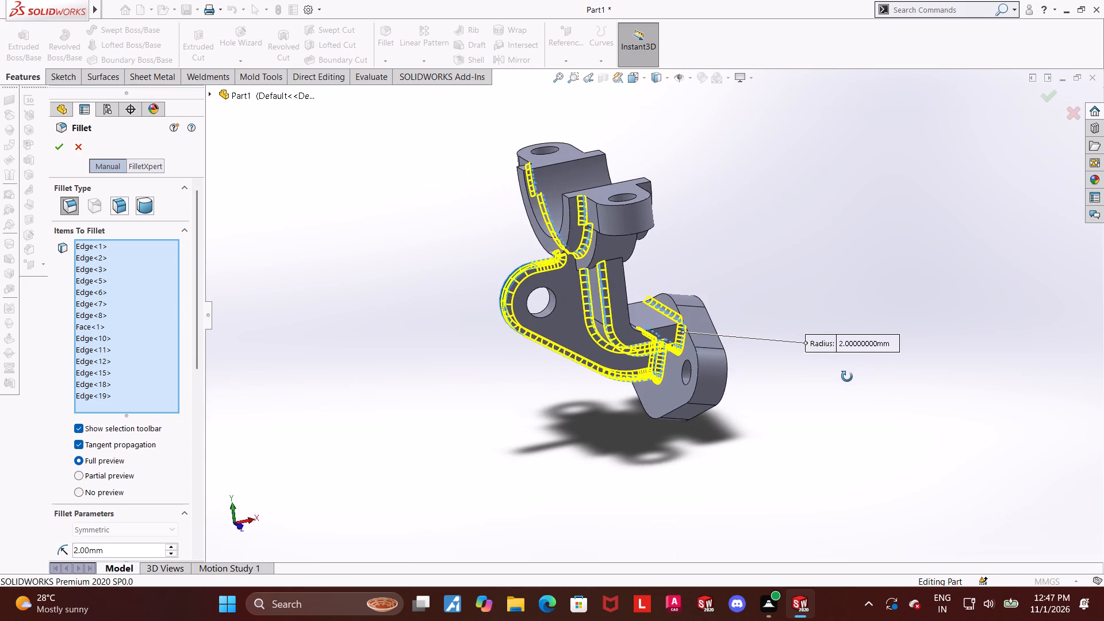
middle_drag(847, 377, 853, 381)
middle_drag(855, 379, 860, 386)
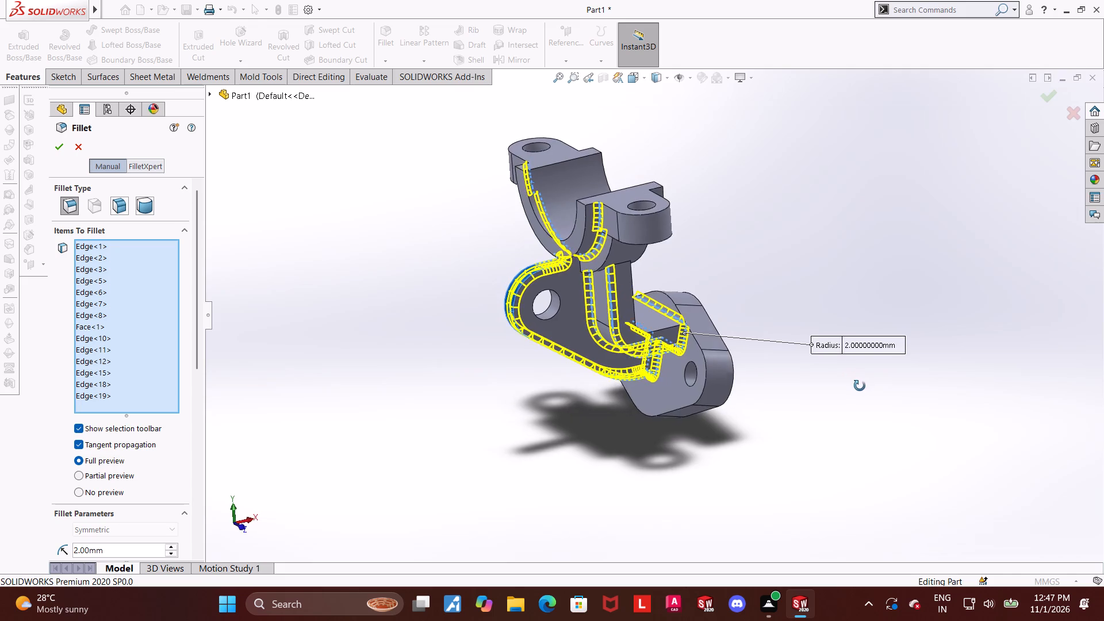
middle_drag(860, 386, 848, 432)
click(59, 142)
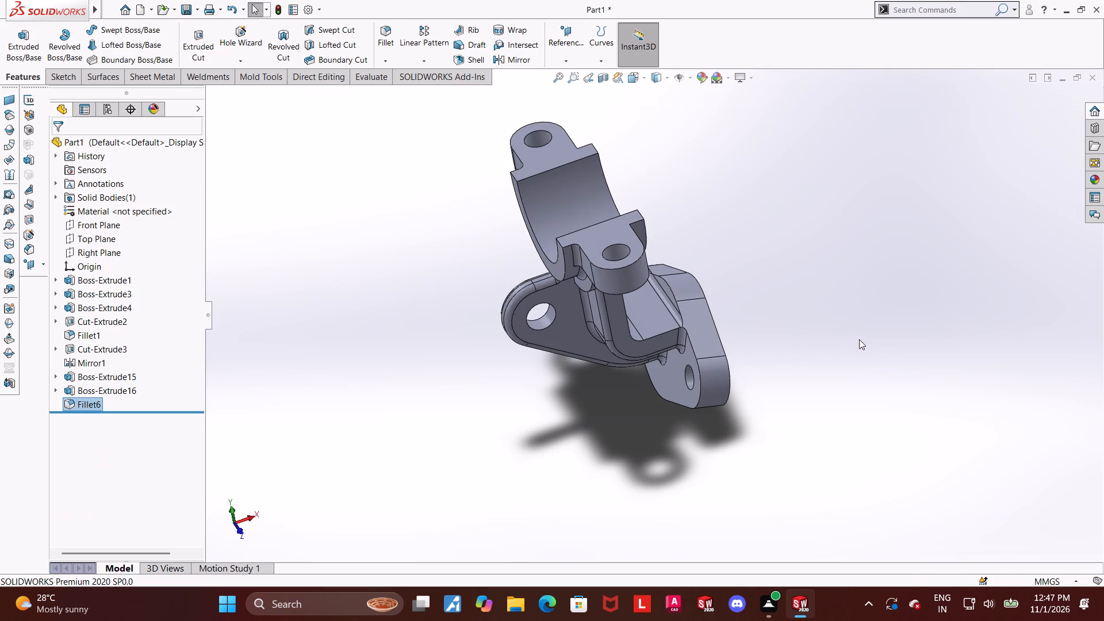
Examine the filleted bracket from several sides, checking the rib, arm, saddle and lug edges.
key(ctrl+7)
scroll(809, 371, up, 3)
middle_drag(755, 392, 850, 307)
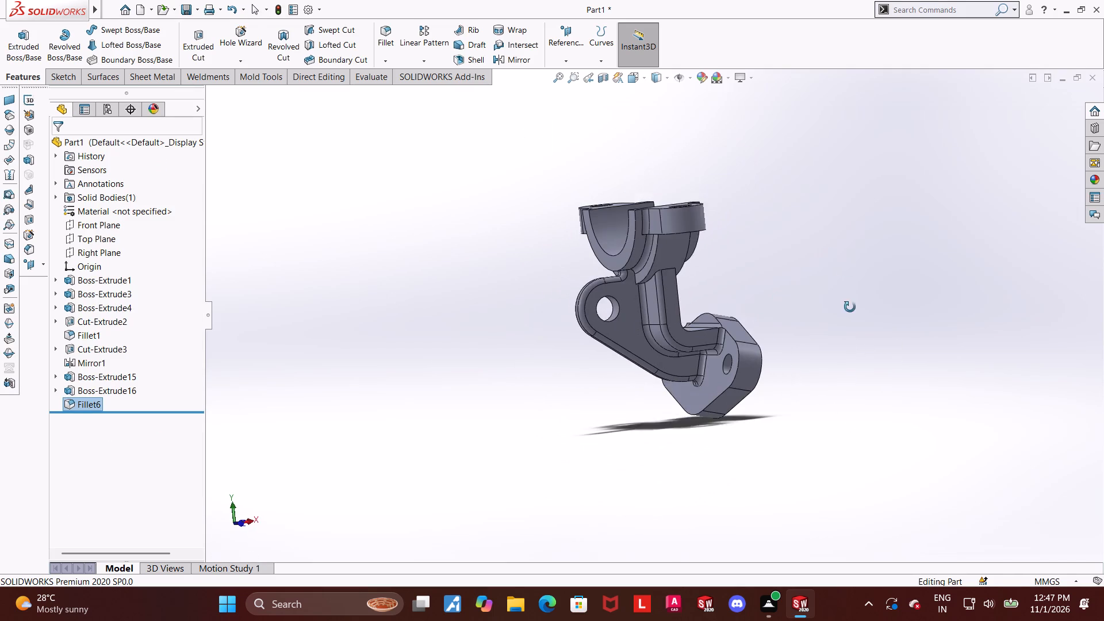
middle_drag(850, 307, 850, 312)
middle_drag(740, 221, 758, 217)
scroll(758, 216, up, 1)
scroll(676, 271, down, 5)
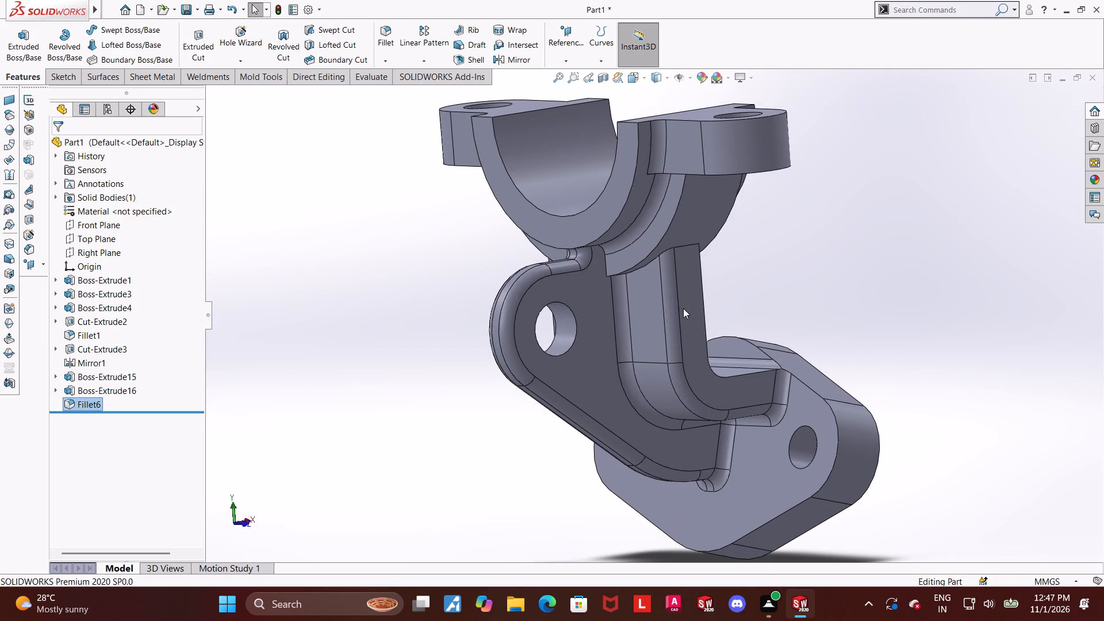
middle_drag(681, 308, 671, 255)
scroll(672, 255, up, 3)
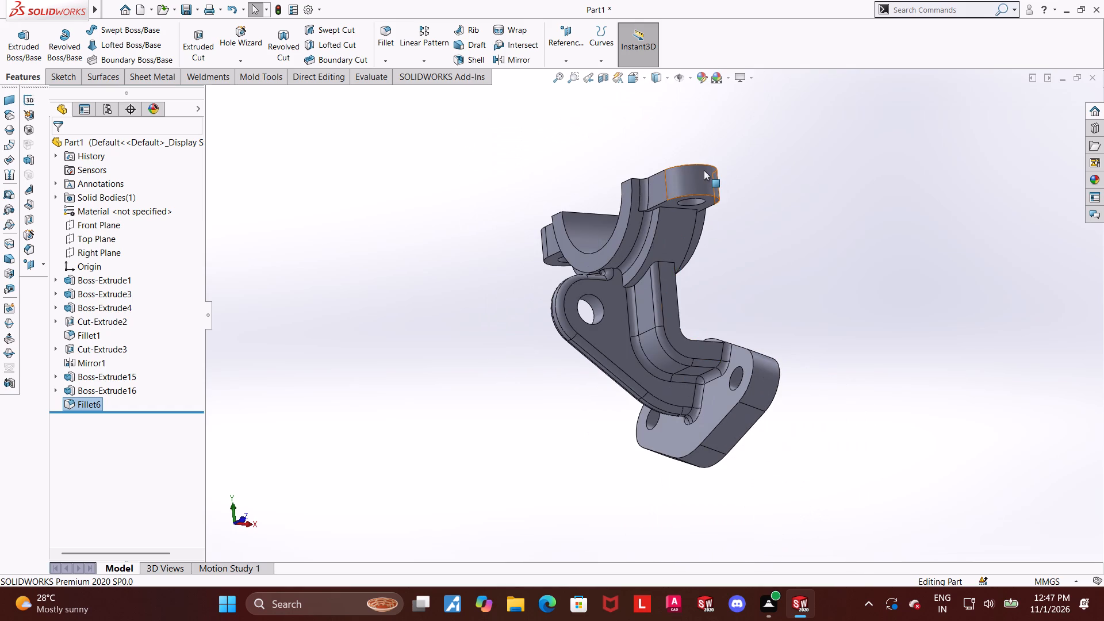
scroll(704, 170, down, 2)
middle_drag(712, 234, 712, 224)
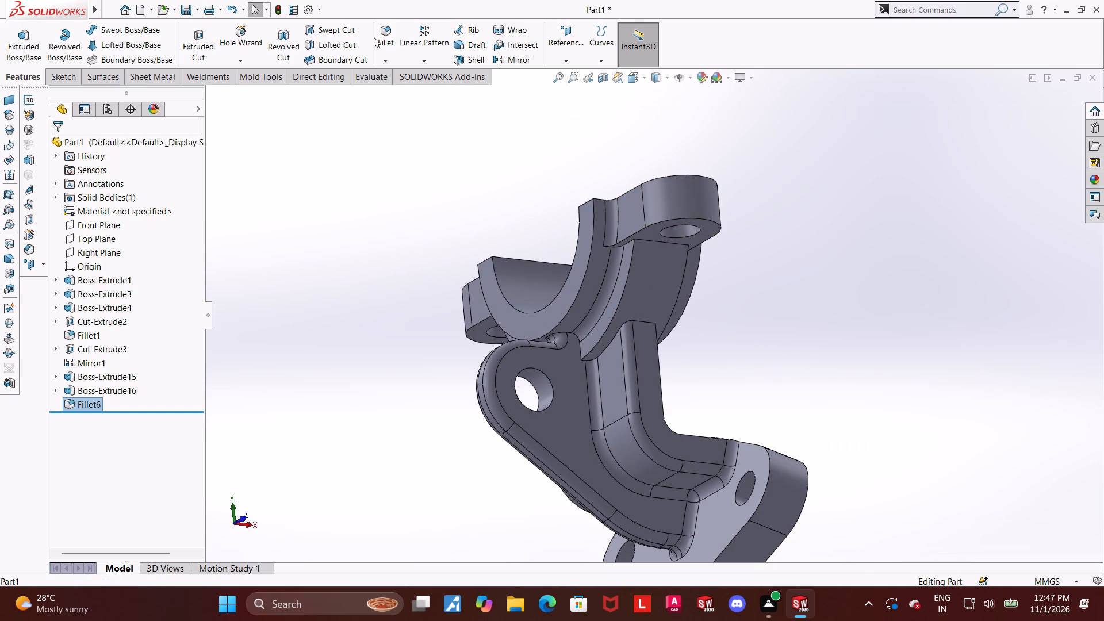
Start a 2 mm fillet and select the lower outline edges of both saddle lugs.
click(377, 34)
click(712, 221)
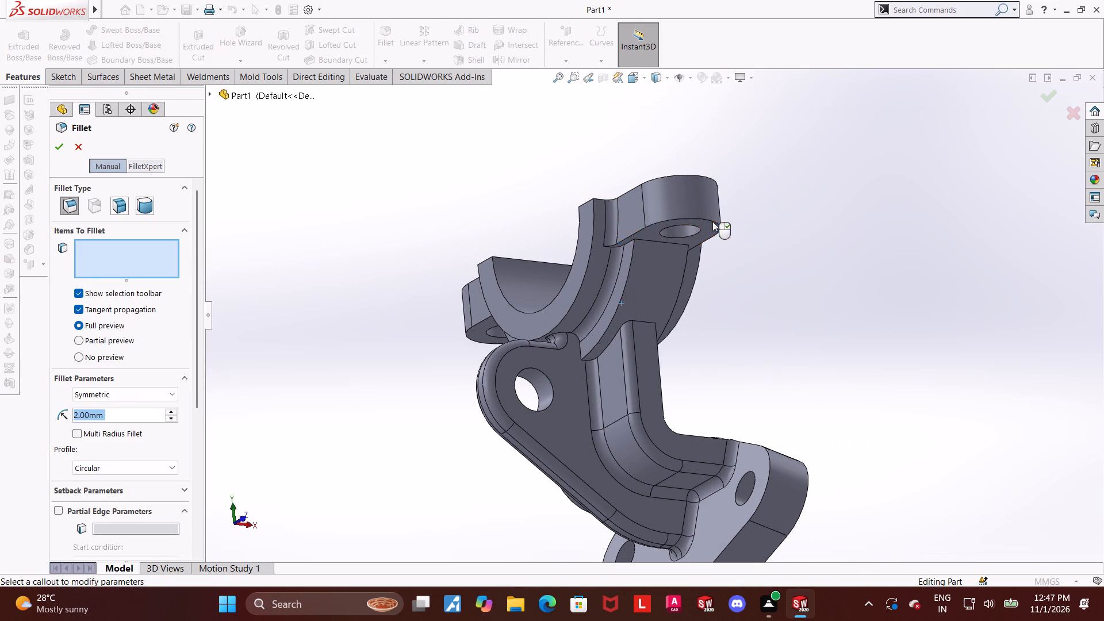
right_click(140, 252)
click(166, 275)
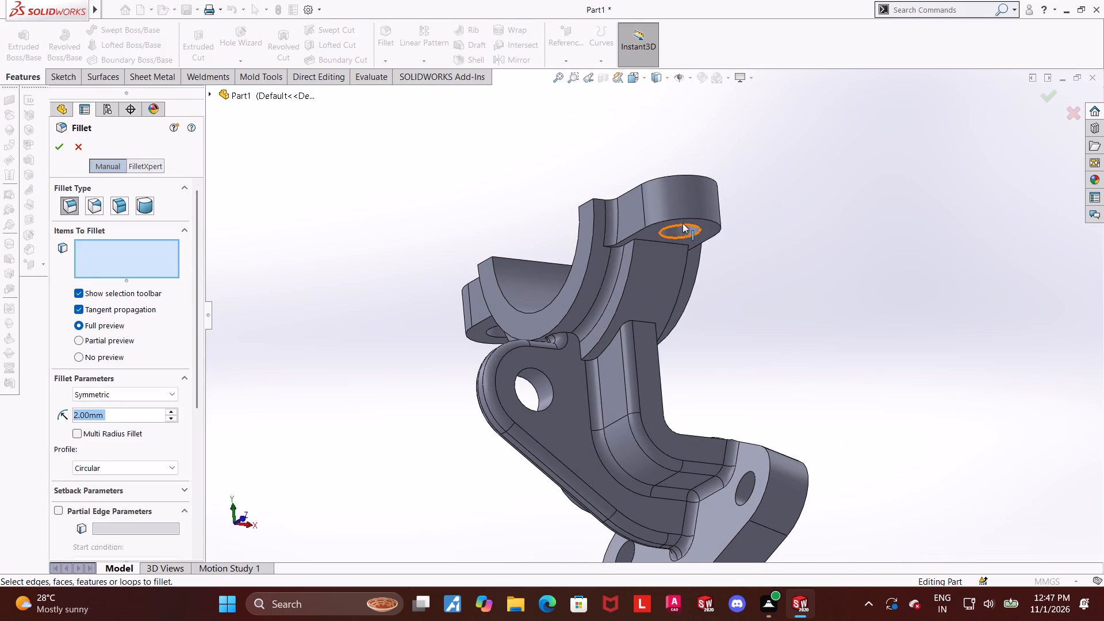
click(683, 217)
middle_drag(594, 229, 727, 183)
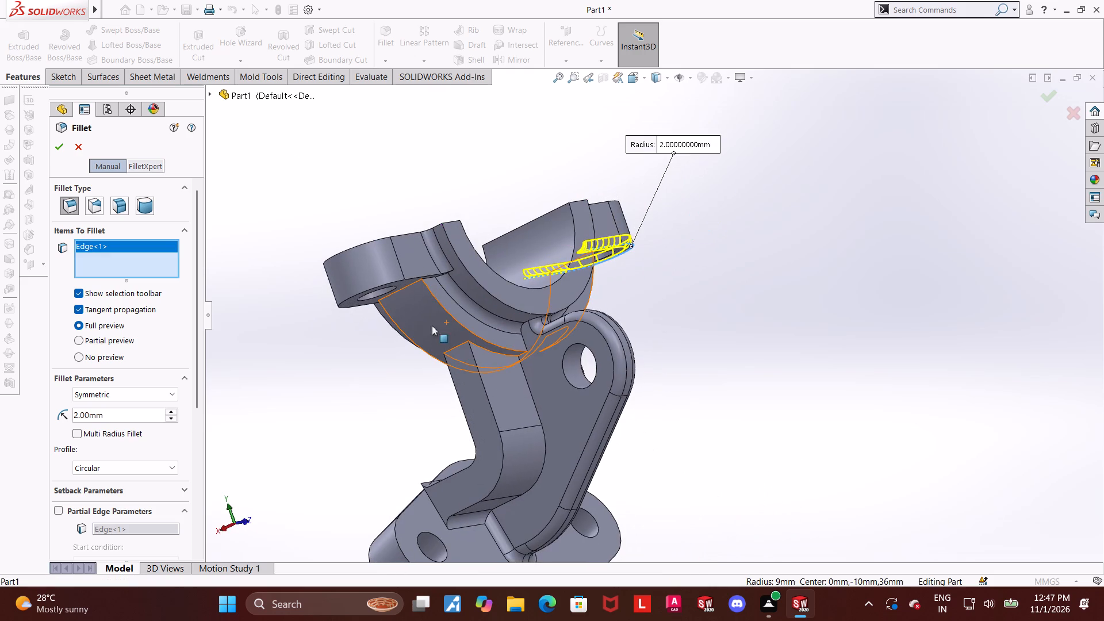
click(416, 278)
Add the outline edge of the flange's arm-side face to the 2 mm fillet.
middle_drag(588, 312, 456, 405)
scroll(468, 409, up, 4)
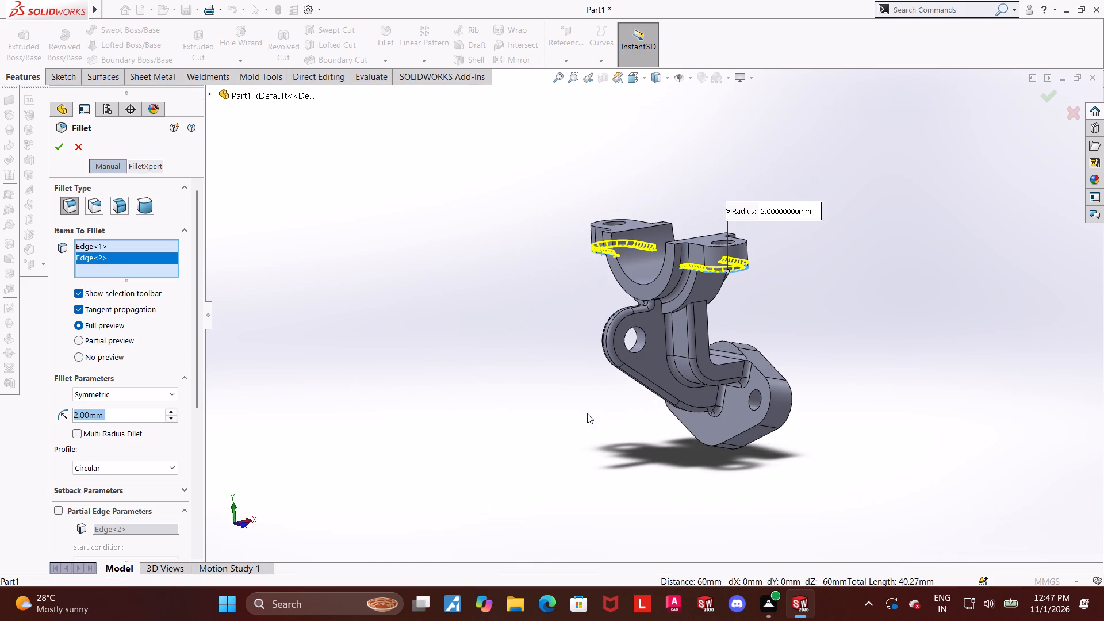
scroll(740, 445, down, 1)
middle_drag(776, 362, 788, 427)
scroll(766, 352, down, 4)
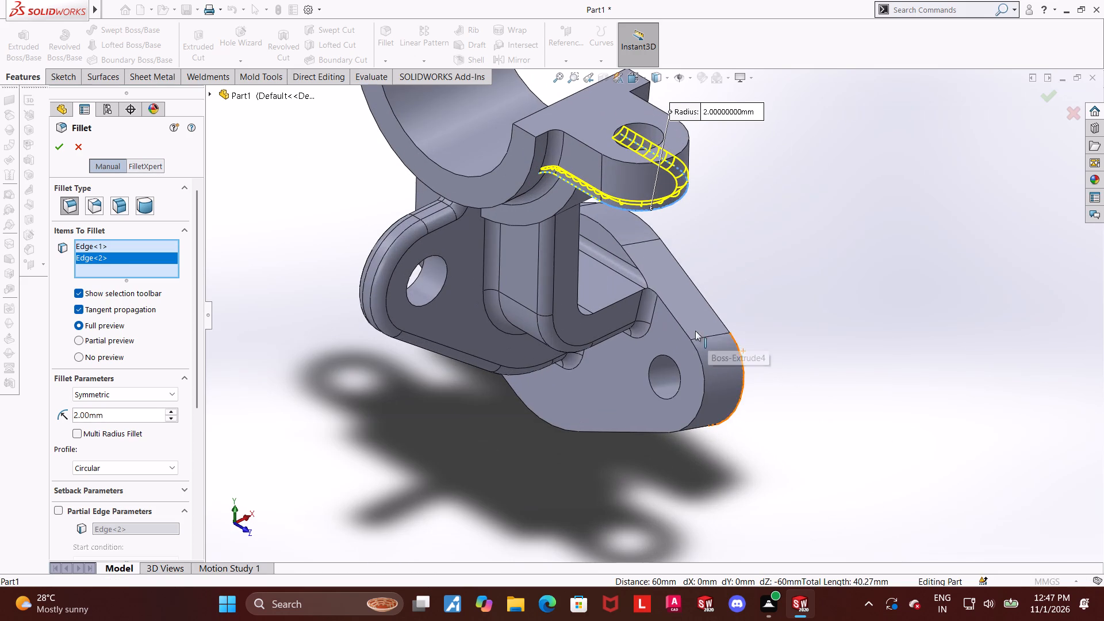
click(684, 331)
Add the long L-shaped edges on both sides of the arm to the 2 mm fillet.
middle_drag(822, 393, 909, 377)
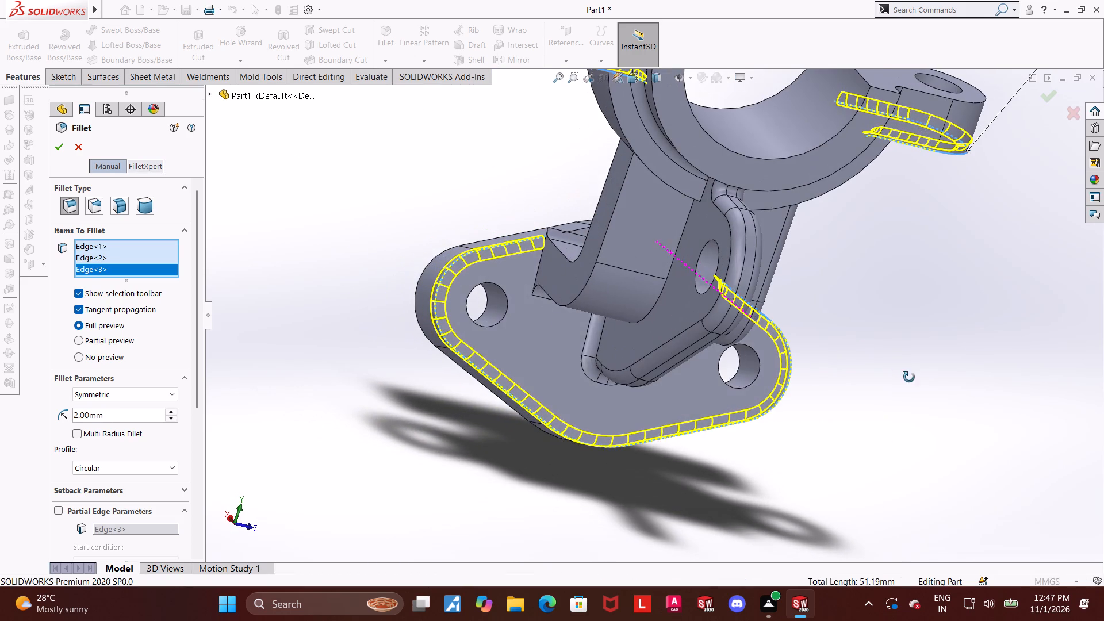
middle_drag(909, 377, 908, 376)
click(576, 298)
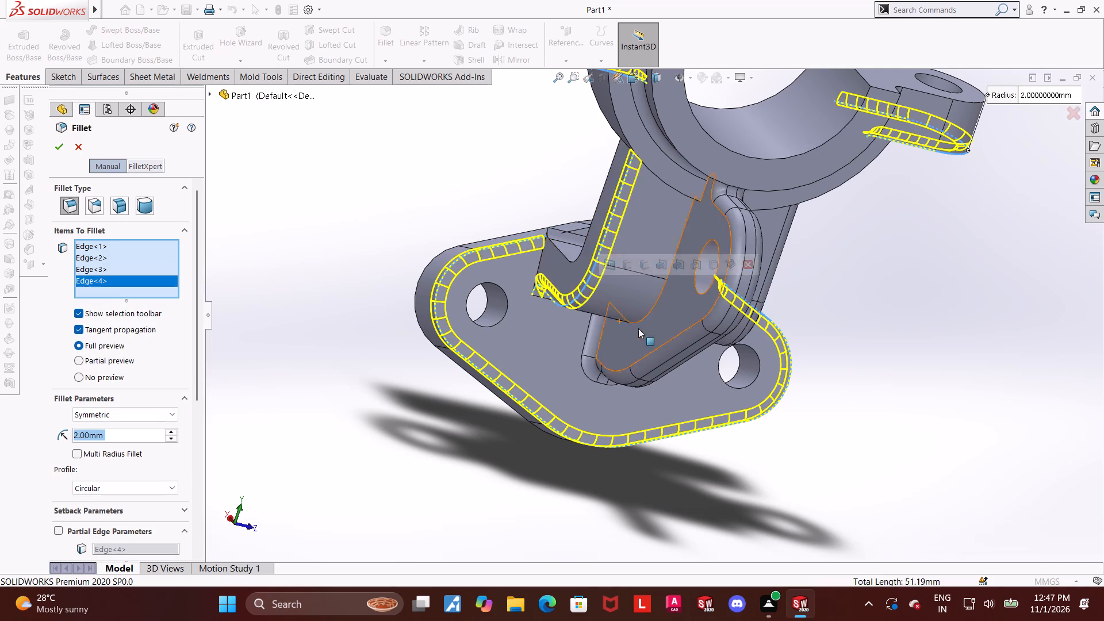
middle_drag(632, 329, 465, 332)
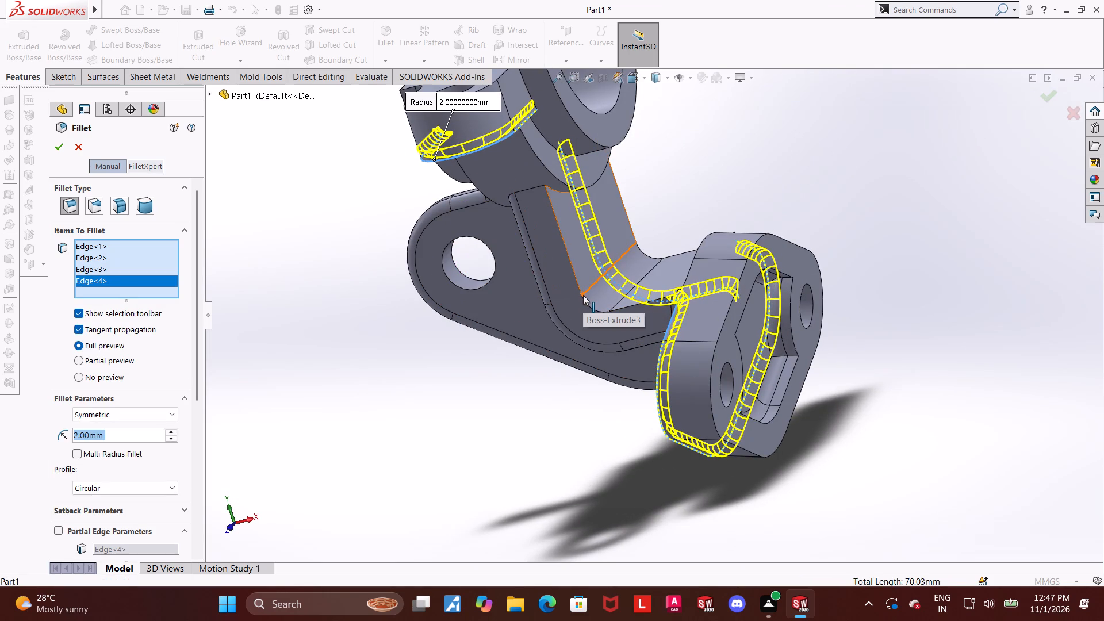
click(580, 285)
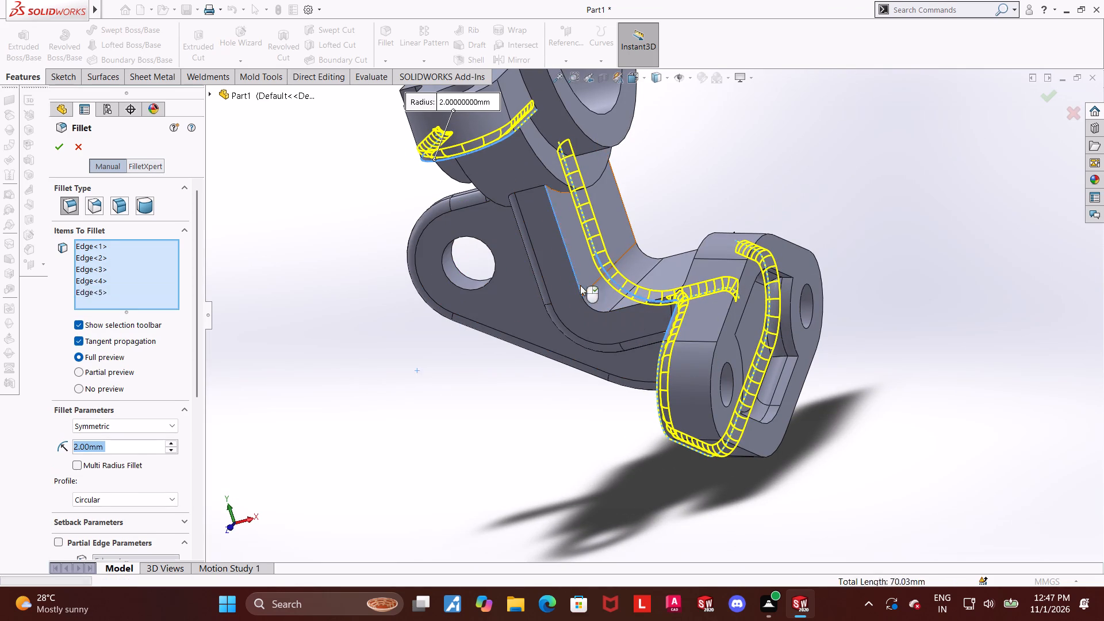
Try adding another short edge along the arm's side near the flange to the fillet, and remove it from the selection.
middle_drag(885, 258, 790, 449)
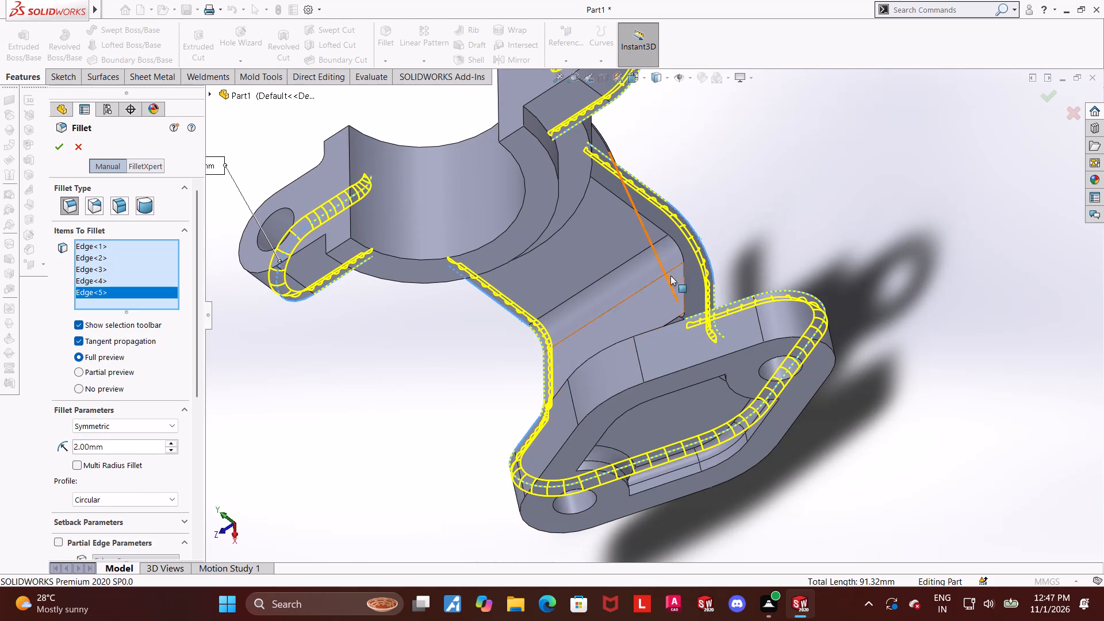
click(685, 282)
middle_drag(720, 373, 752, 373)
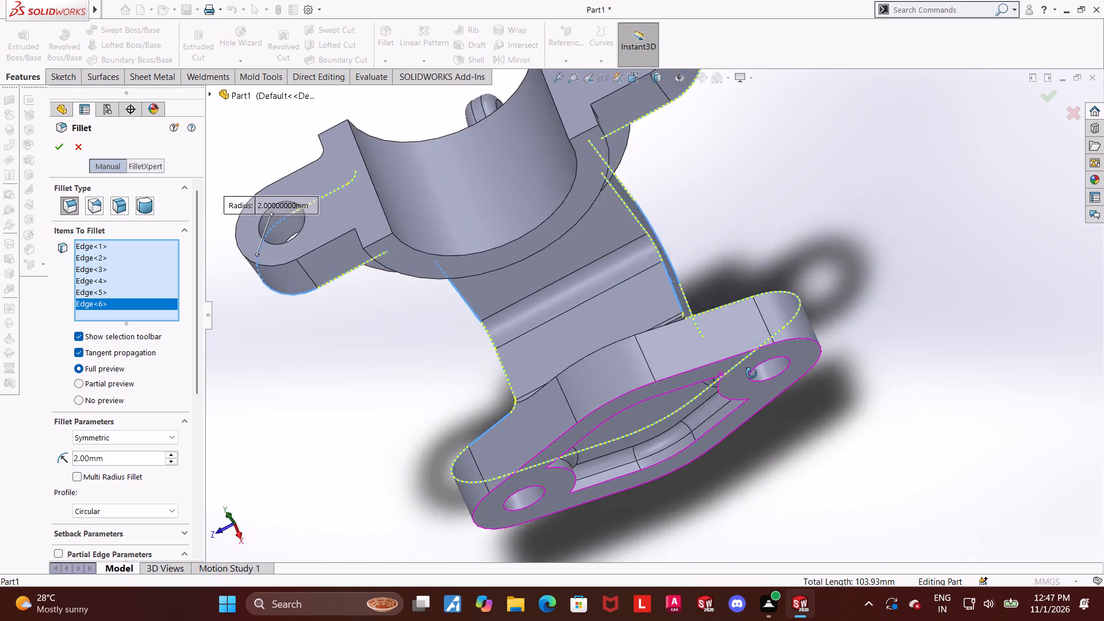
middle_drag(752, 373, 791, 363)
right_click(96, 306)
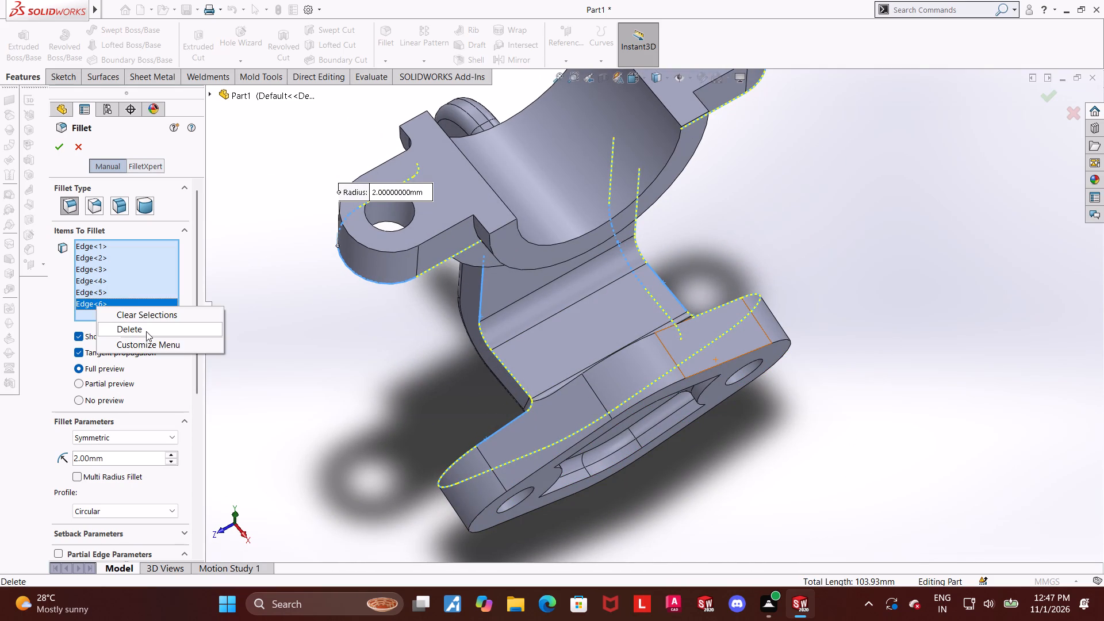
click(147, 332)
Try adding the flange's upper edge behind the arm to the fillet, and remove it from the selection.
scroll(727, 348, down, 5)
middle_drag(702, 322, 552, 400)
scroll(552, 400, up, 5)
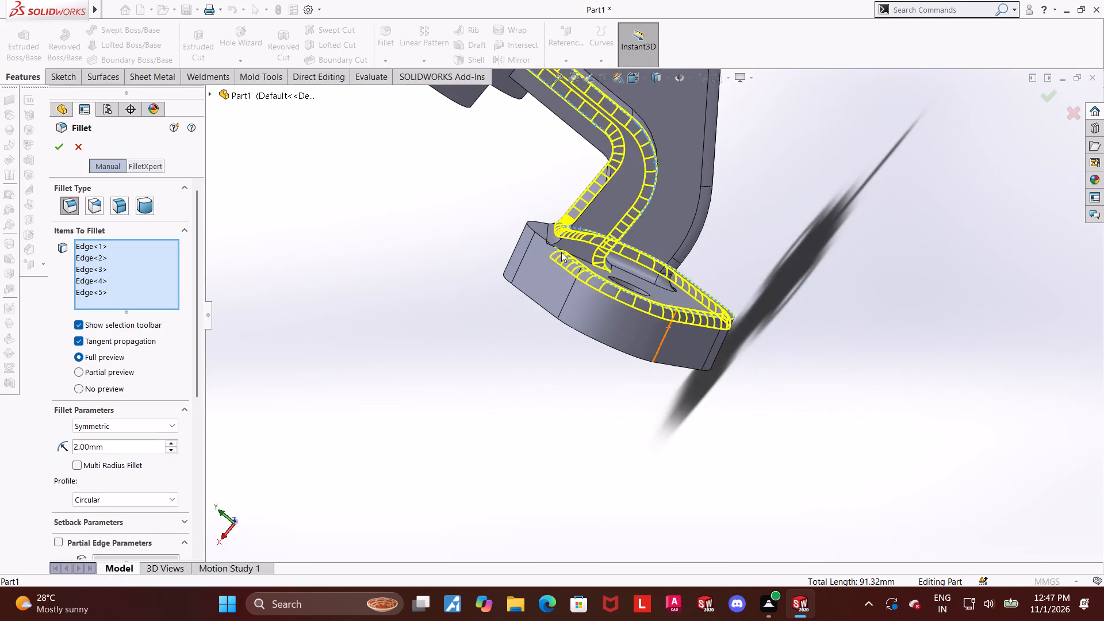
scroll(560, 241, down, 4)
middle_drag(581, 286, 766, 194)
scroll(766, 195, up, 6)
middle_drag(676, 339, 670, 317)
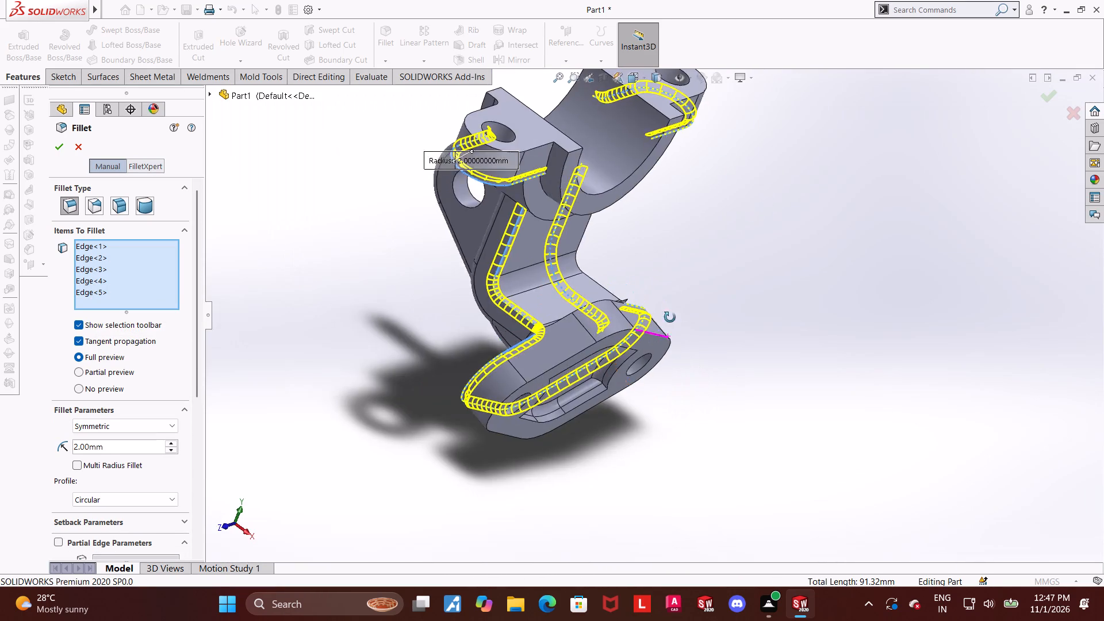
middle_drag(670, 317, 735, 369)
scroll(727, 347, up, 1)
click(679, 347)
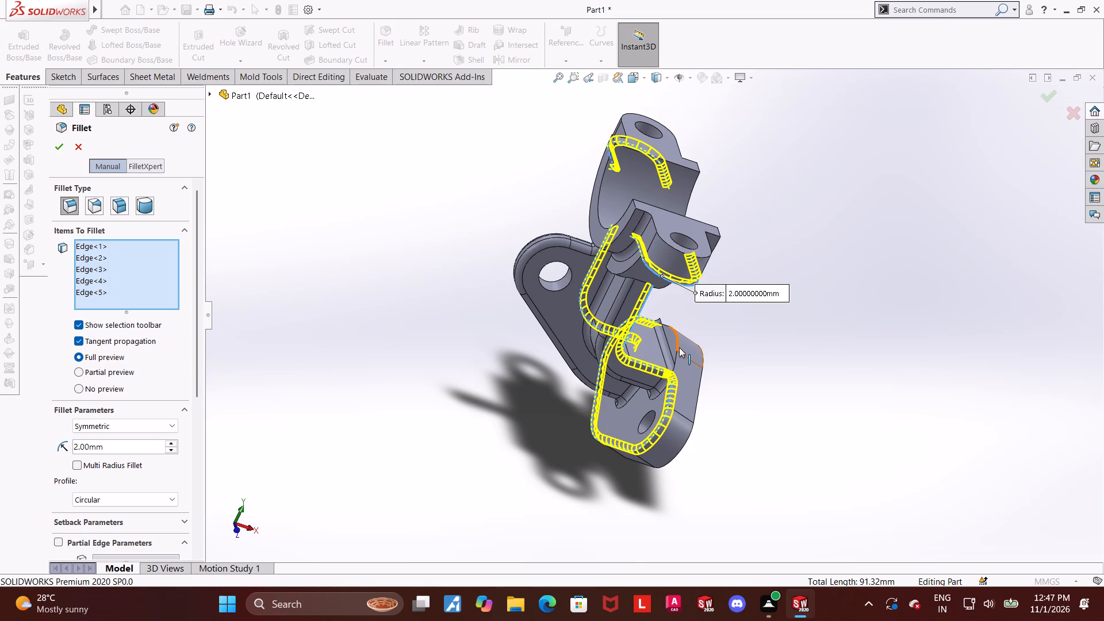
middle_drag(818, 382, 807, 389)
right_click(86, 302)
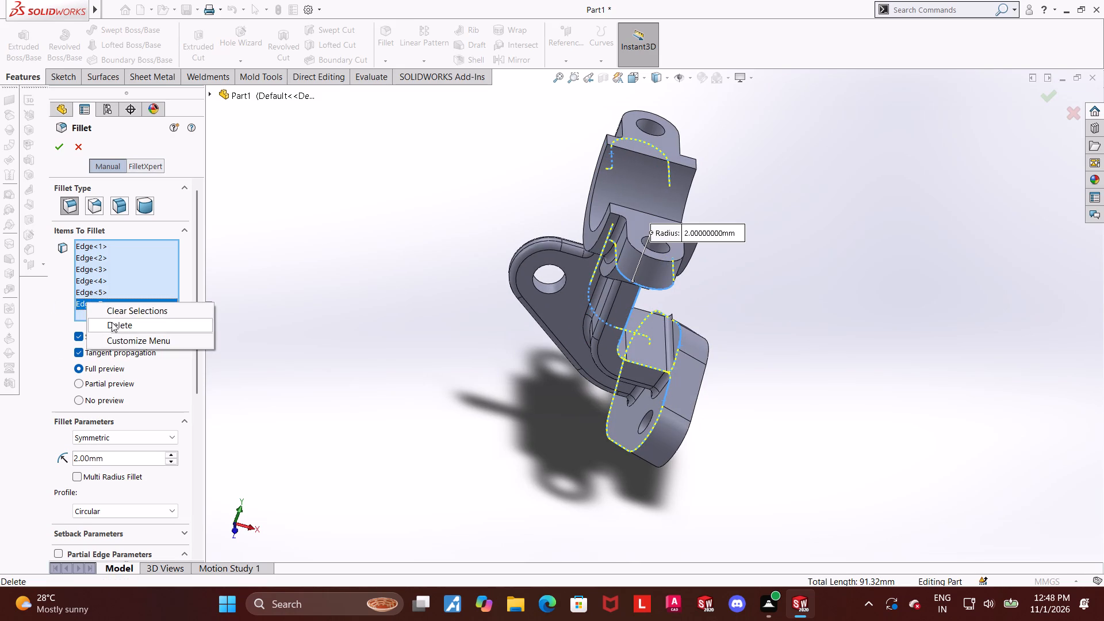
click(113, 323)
Apply the 2 mm fillet to the selected lug, flange and arm edges.
click(63, 154)
Apply a separate 2 mm fillet to the remaining L-shaped side edge on the arm's back.
scroll(880, 351, down, 3)
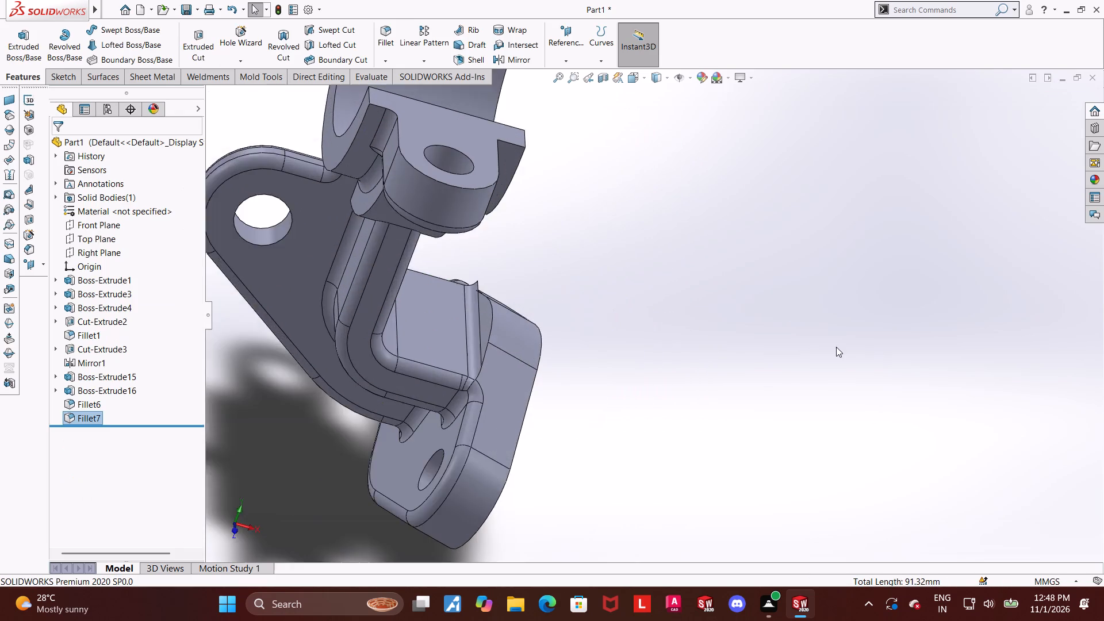
middle_drag(643, 323, 543, 361)
scroll(925, 395, up, 2)
middle_drag(968, 350, 814, 483)
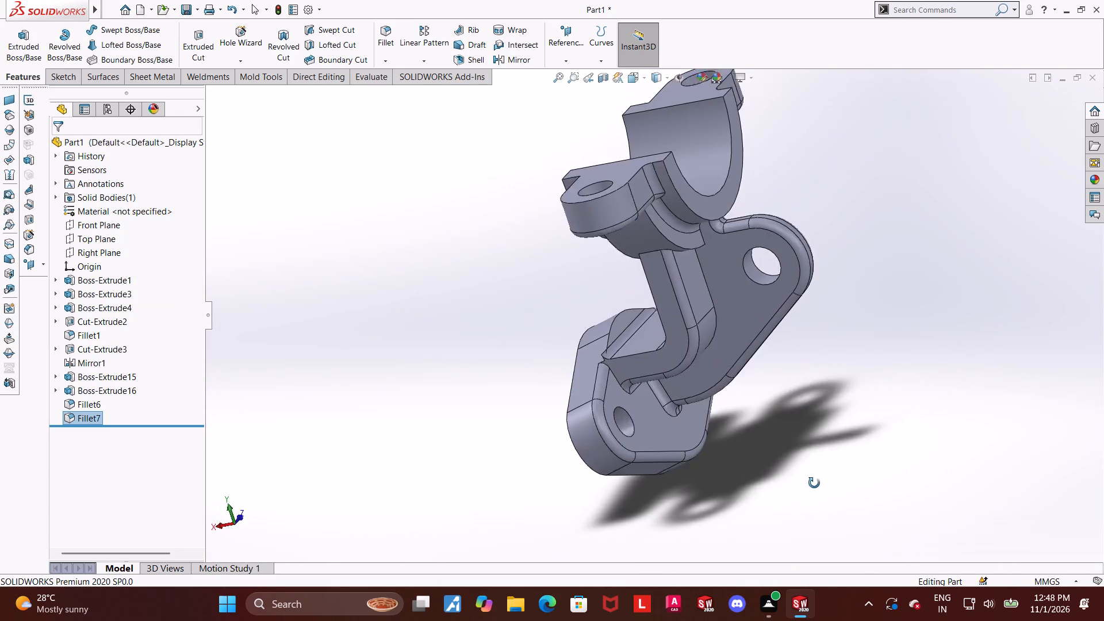
middle_drag(814, 483, 839, 490)
middle_drag(720, 381, 741, 401)
scroll(710, 361, down, 3)
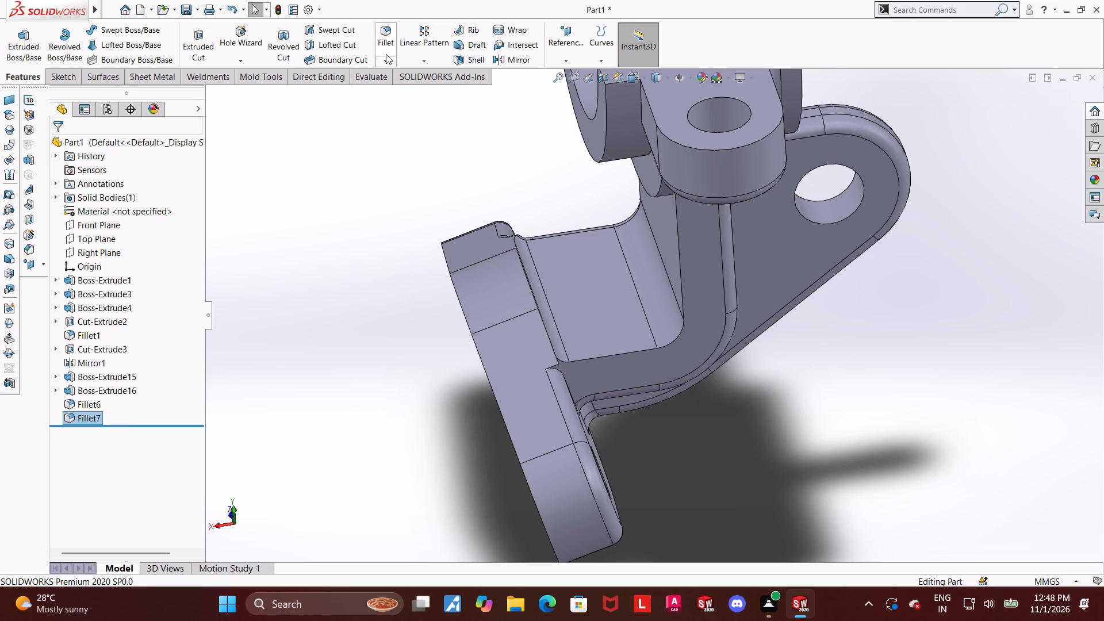
click(389, 47)
click(639, 350)
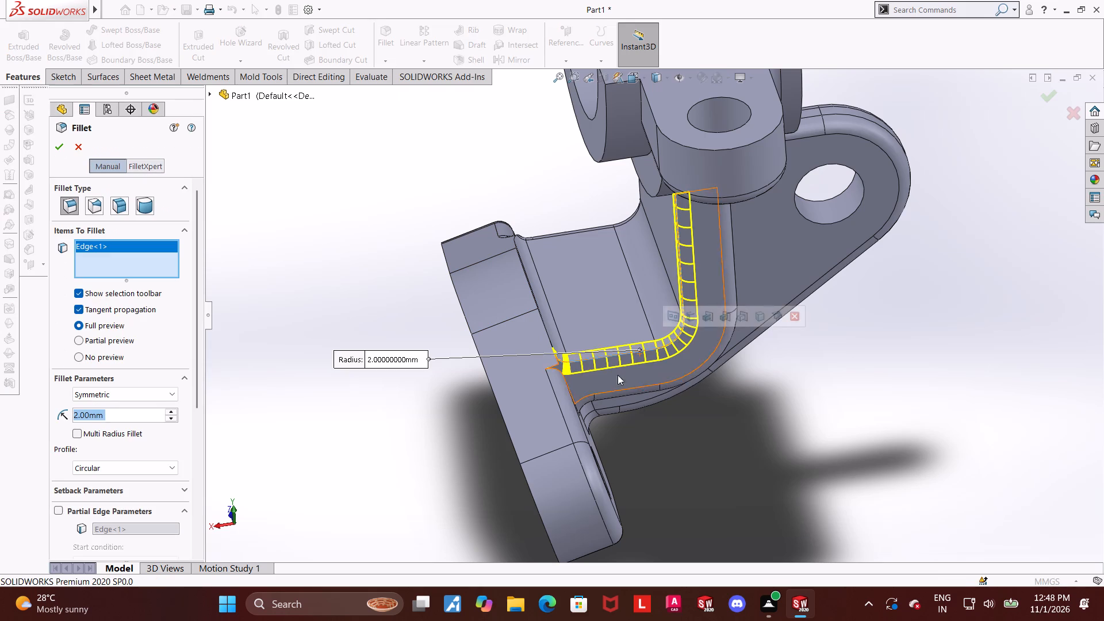
click(64, 149)
Apply a 2 mm fillet to the curved flange edge next to the back of the arm.
middle_drag(617, 377, 614, 382)
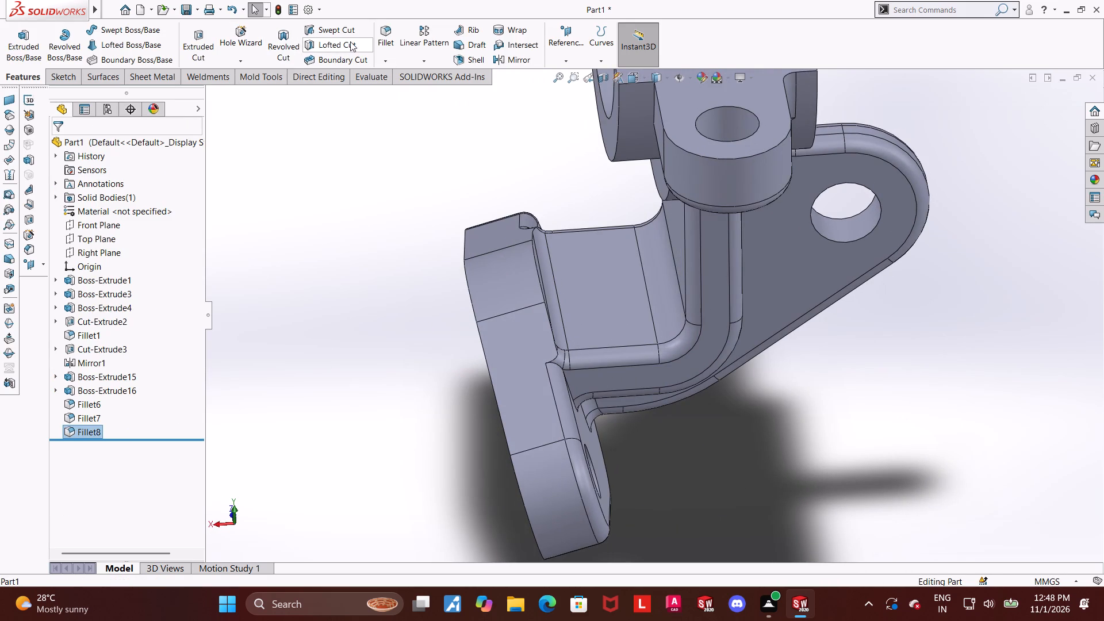
click(392, 38)
click(539, 278)
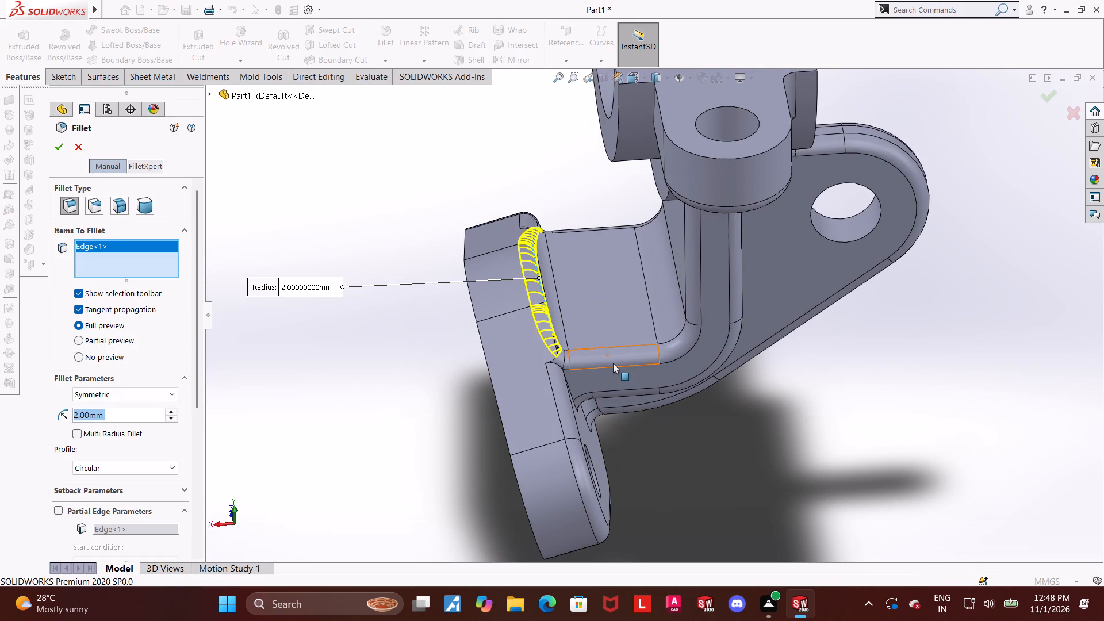
middle_drag(594, 363, 579, 370)
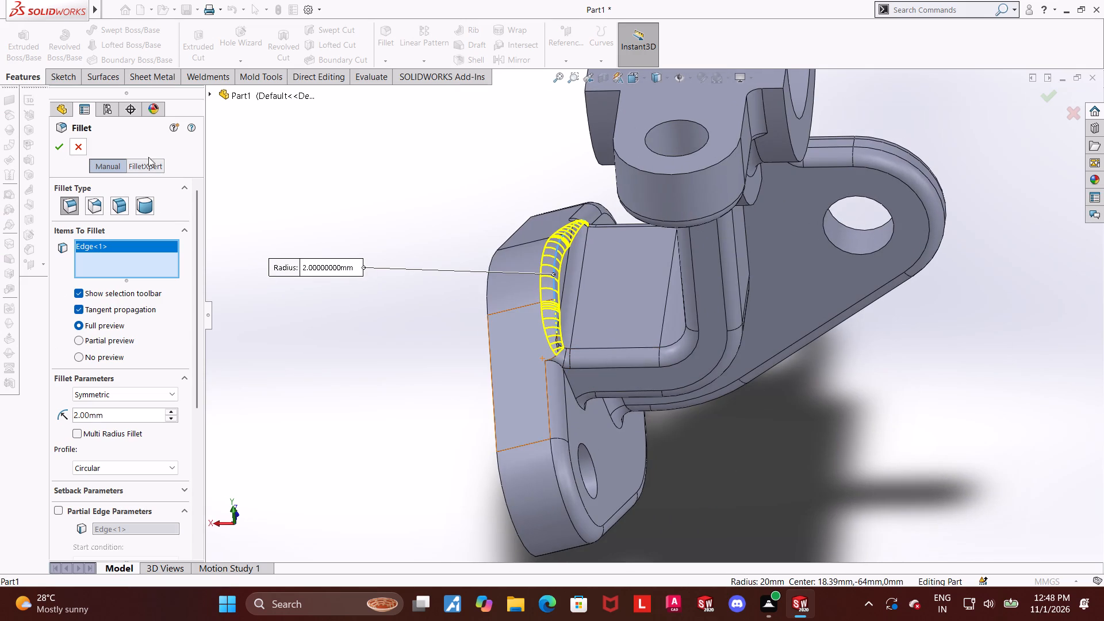
scroll(612, 293, up, 4)
middle_drag(752, 237, 738, 227)
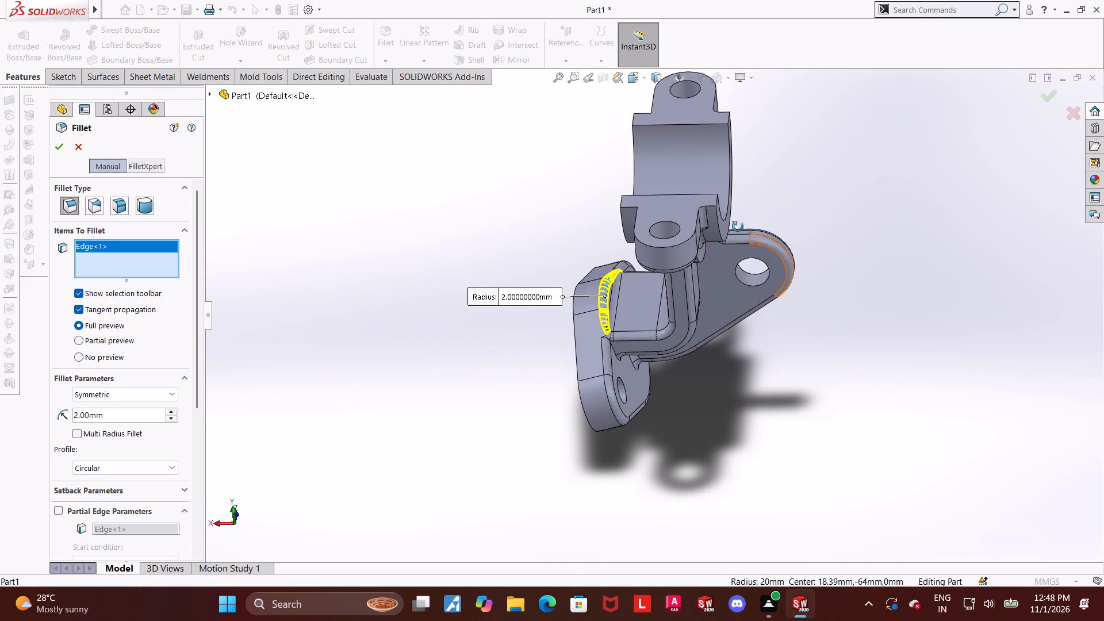
middle_drag(738, 227, 629, 296)
click(58, 139)
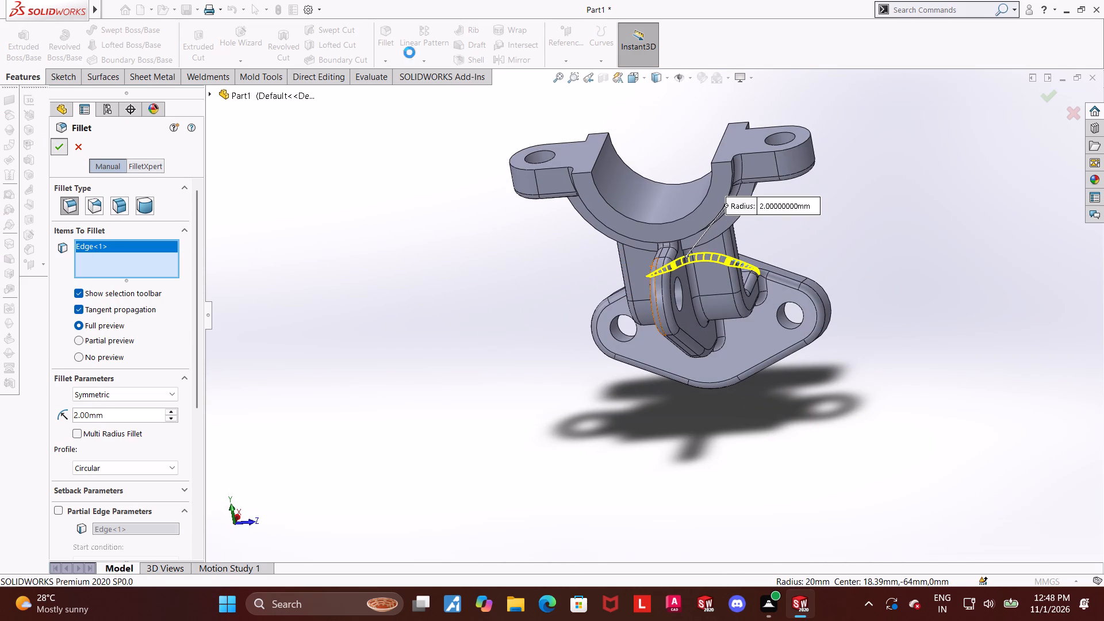
Examine the filleted bracket in isometric view and from below, checking the flange, arm, rib and saddle junctions.
click(643, 76)
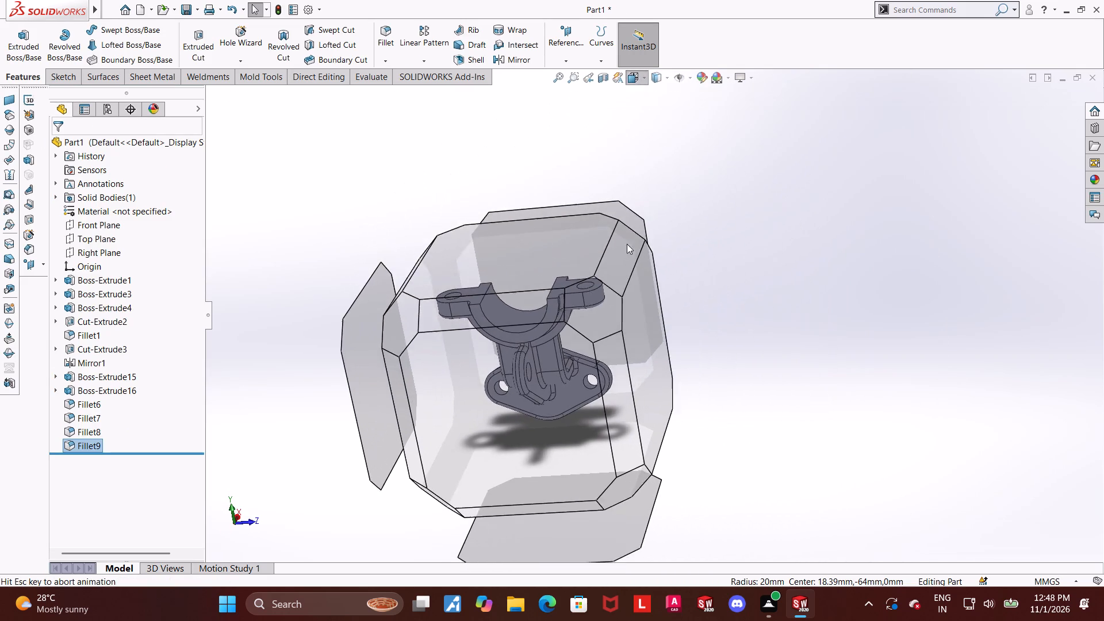
click(566, 332)
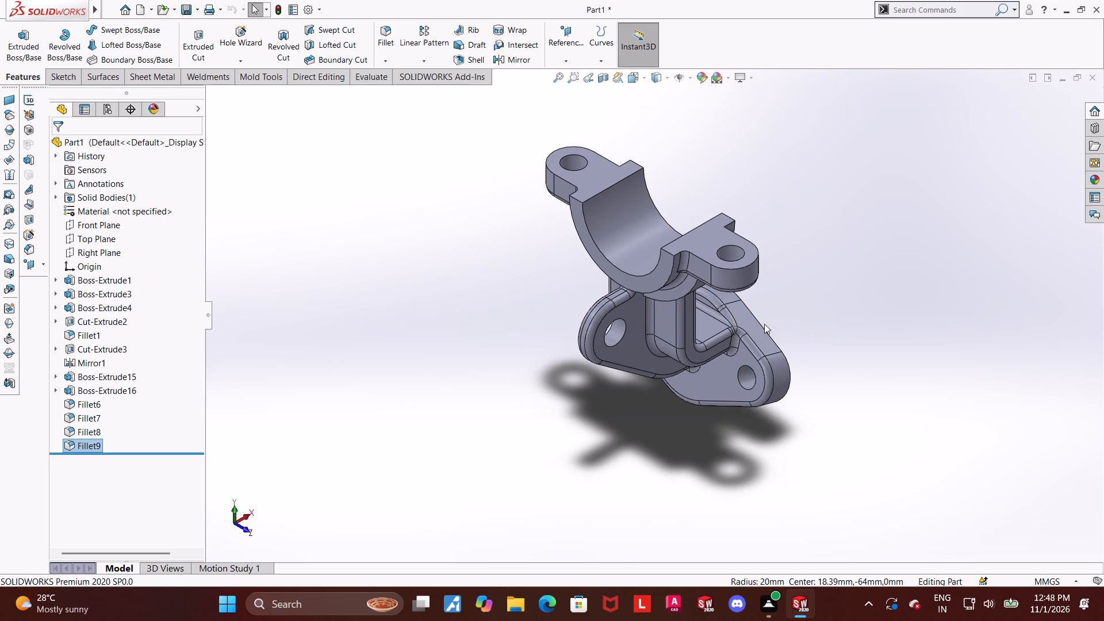
scroll(582, 277, down, 3)
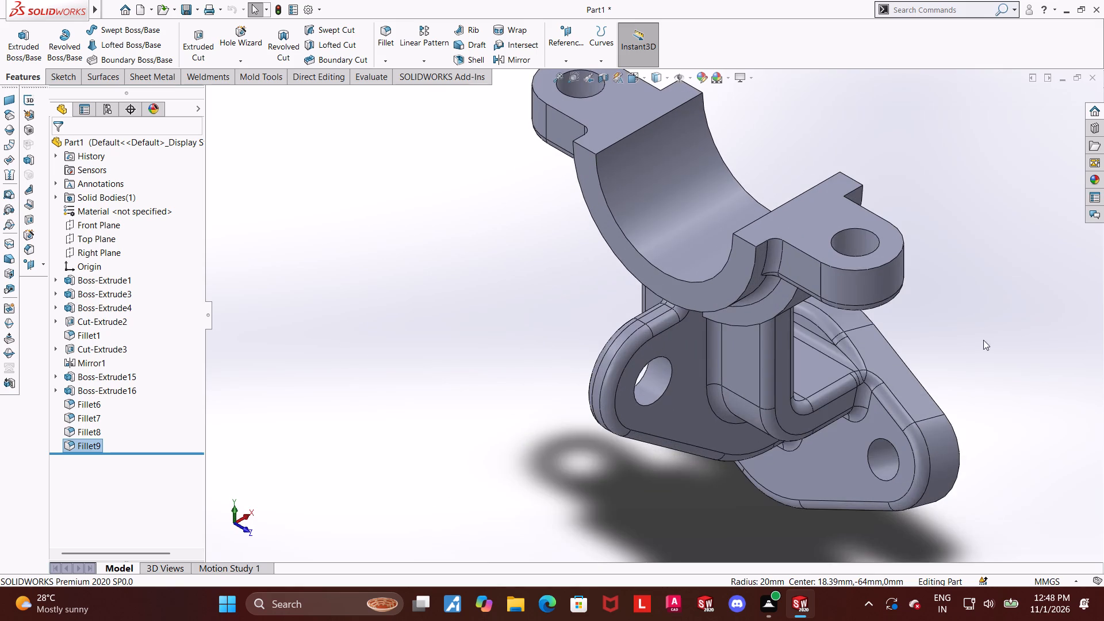
scroll(983, 329, up, 2)
scroll(915, 339, down, 3)
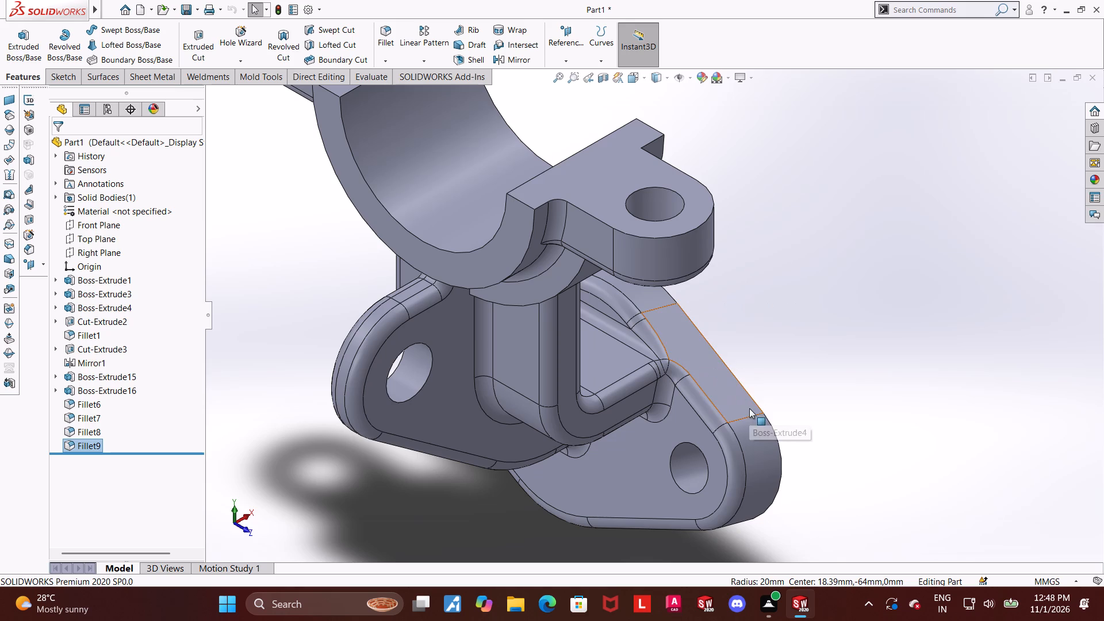
scroll(802, 470, up, 2)
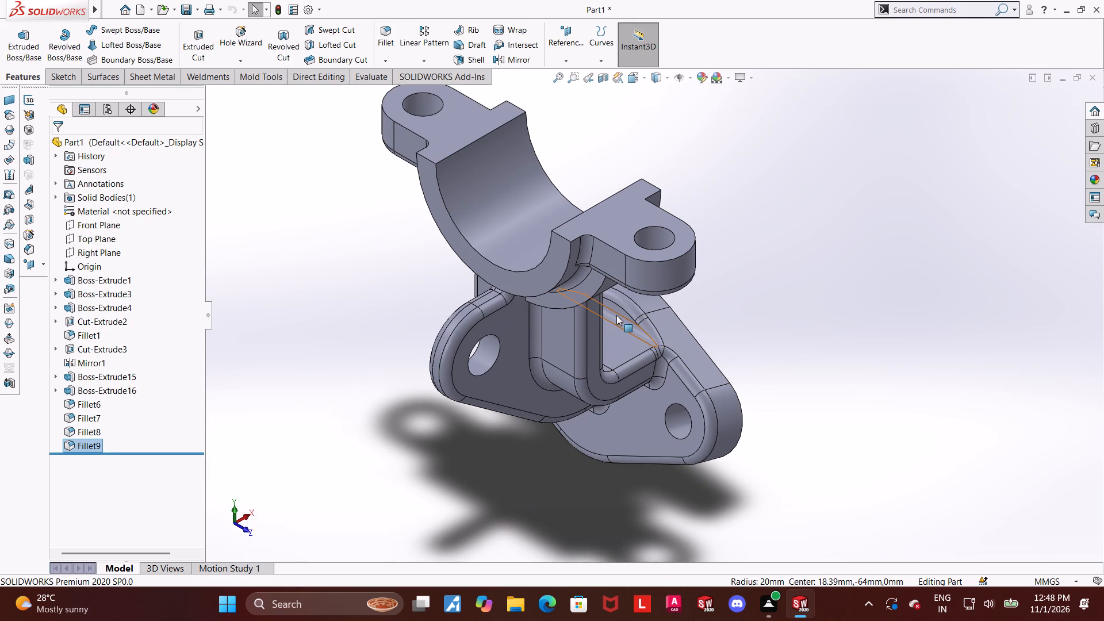
scroll(569, 313, down, 1)
middle_drag(572, 336, 571, 238)
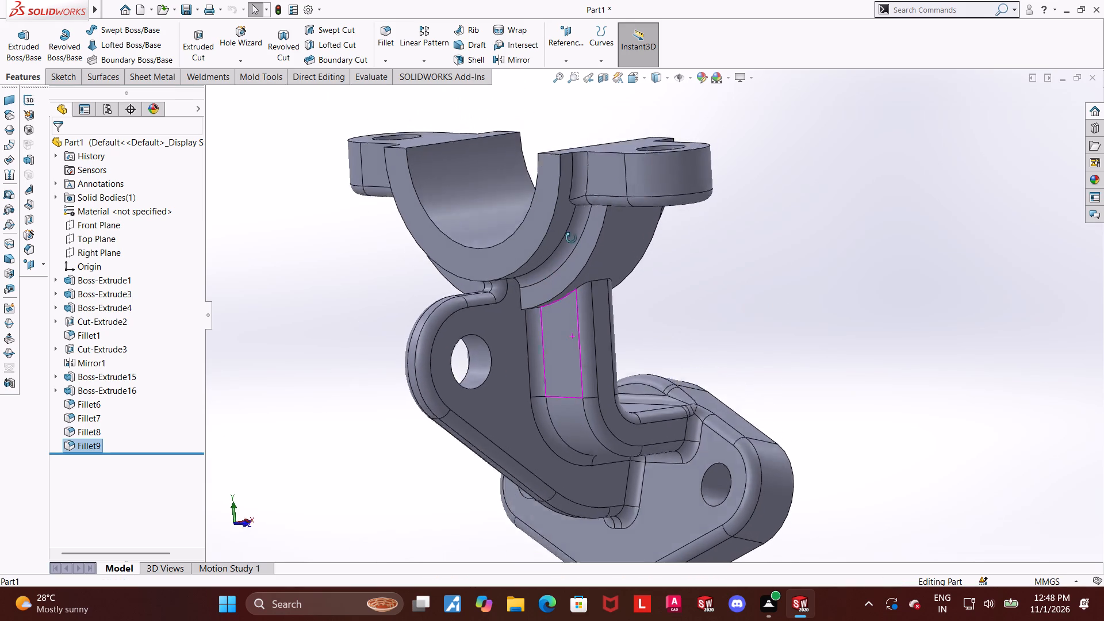
middle_drag(571, 238, 572, 231)
Apply a 1 mm fillet to the edge where the arm meets the underside of the saddle.
click(384, 32)
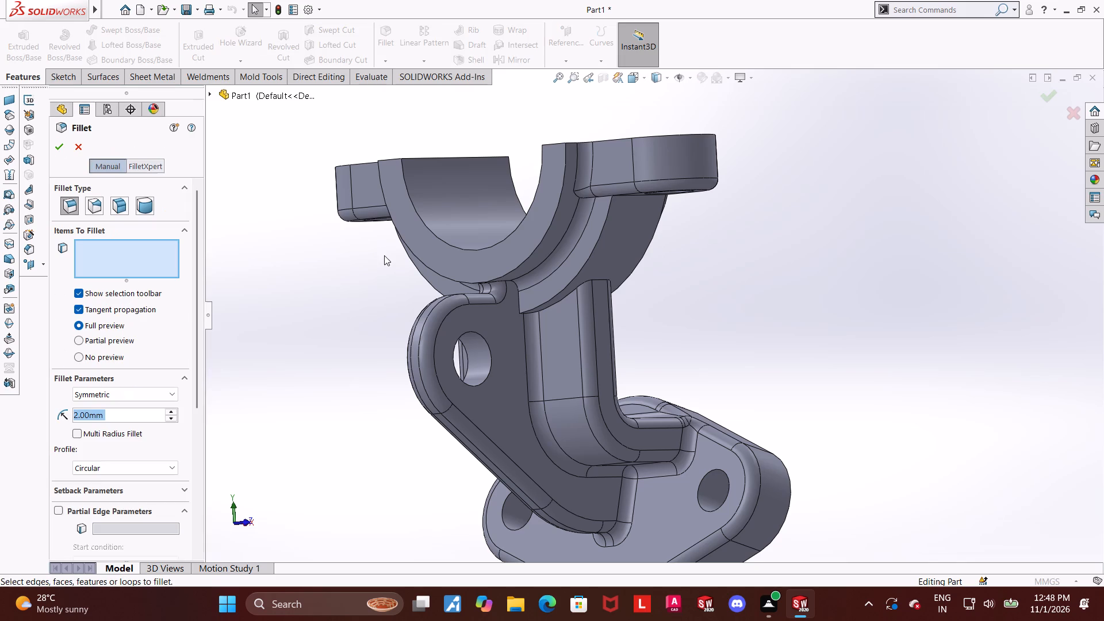
key(1)
key(Return)
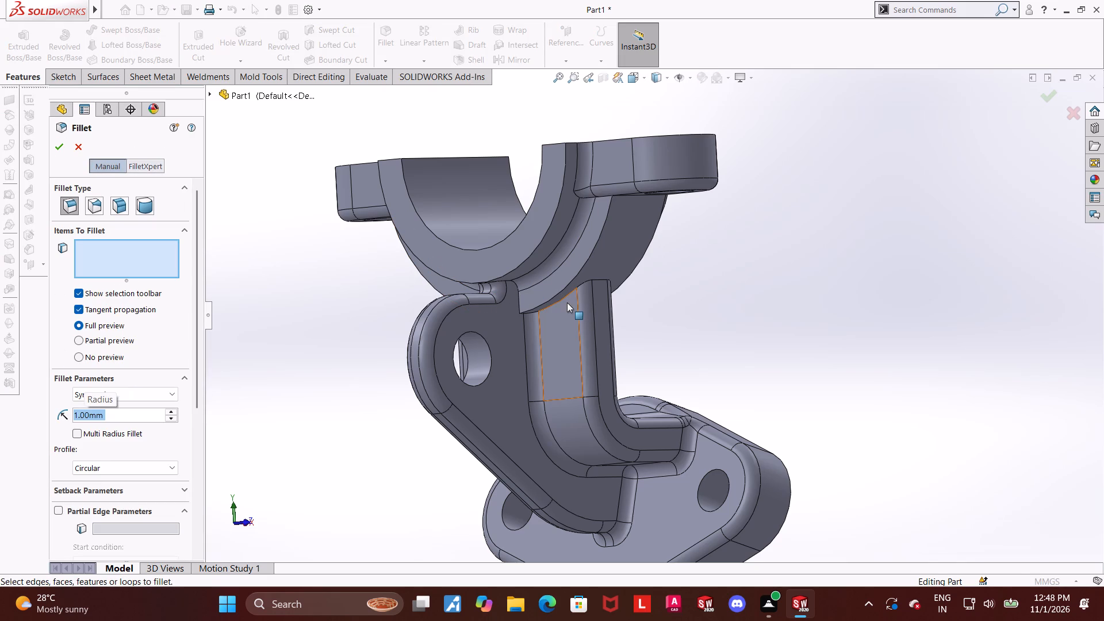
click(565, 296)
middle_drag(637, 296, 635, 319)
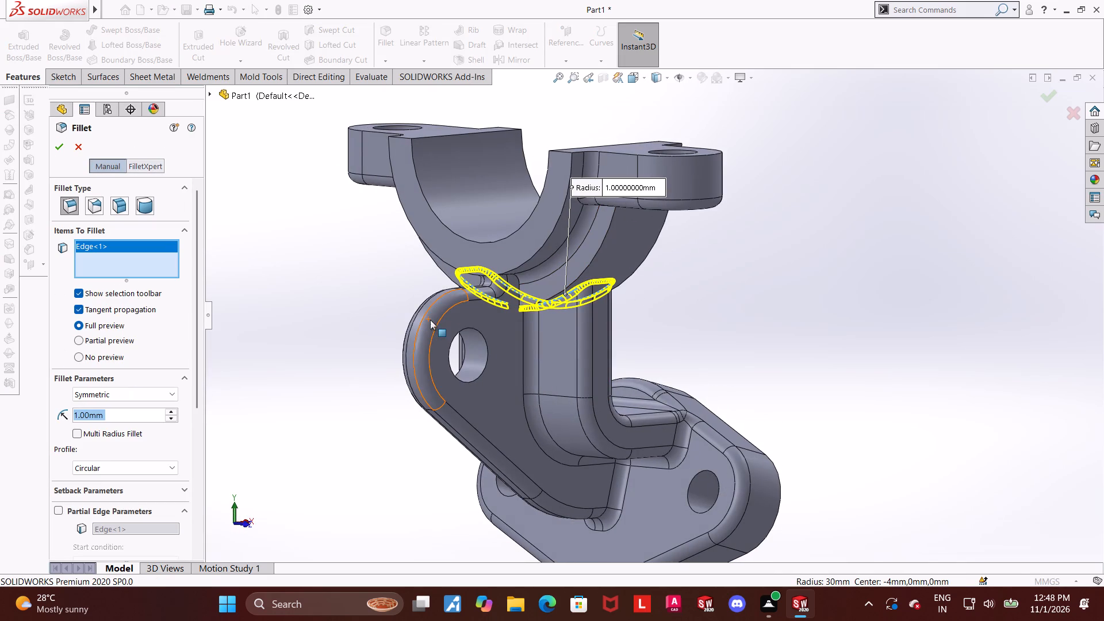
scroll(616, 332, up, 1)
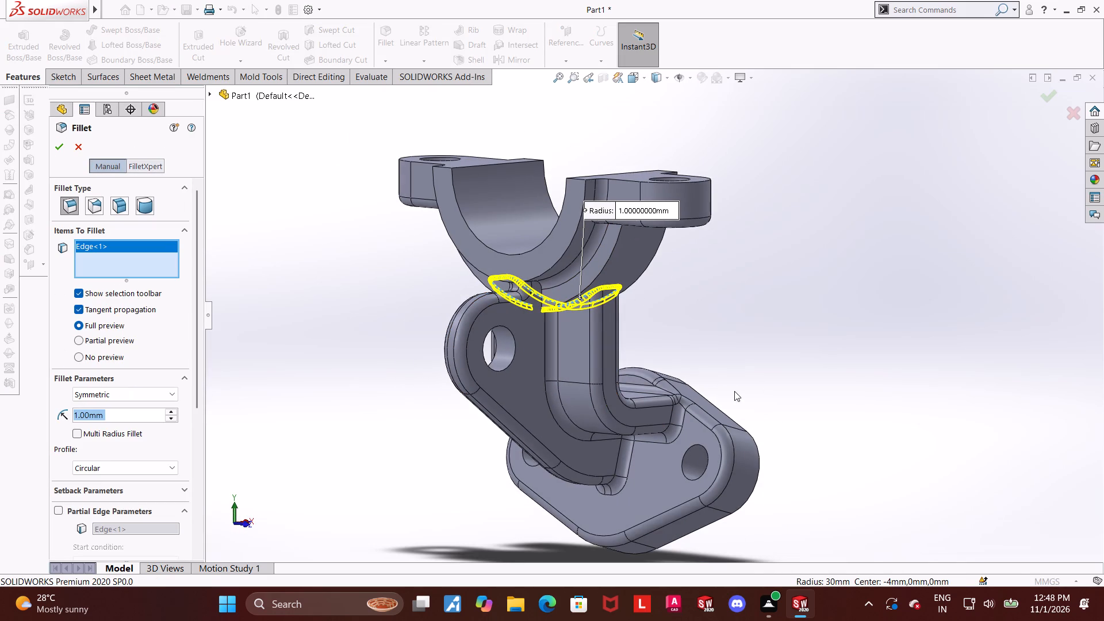
middle_drag(731, 394, 736, 441)
scroll(666, 387, down, 3)
middle_drag(616, 398, 585, 400)
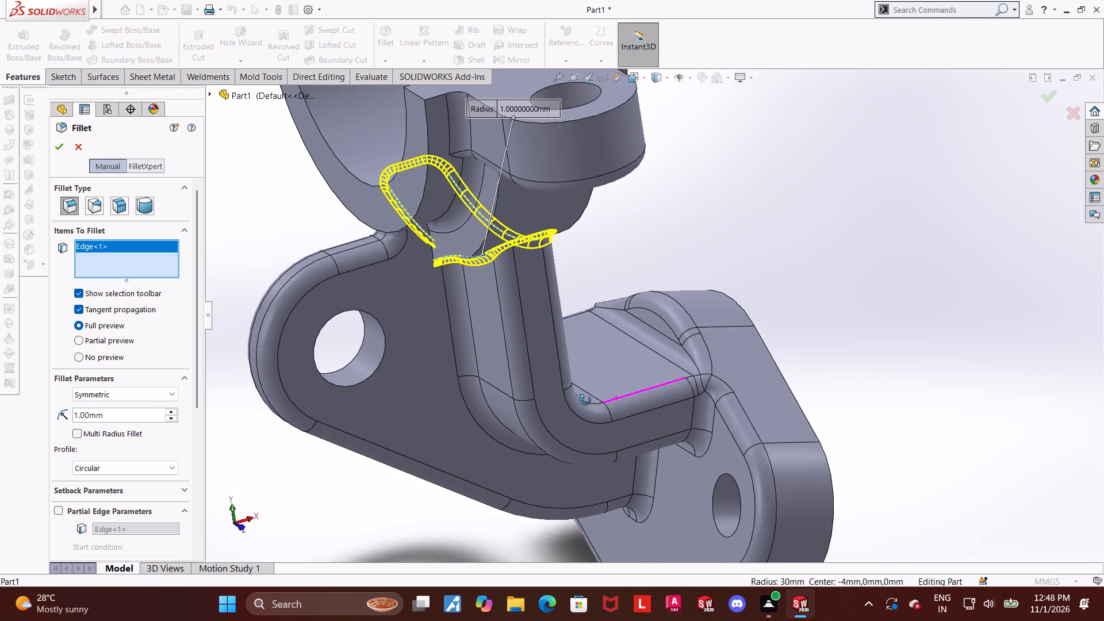
middle_drag(585, 400, 589, 400)
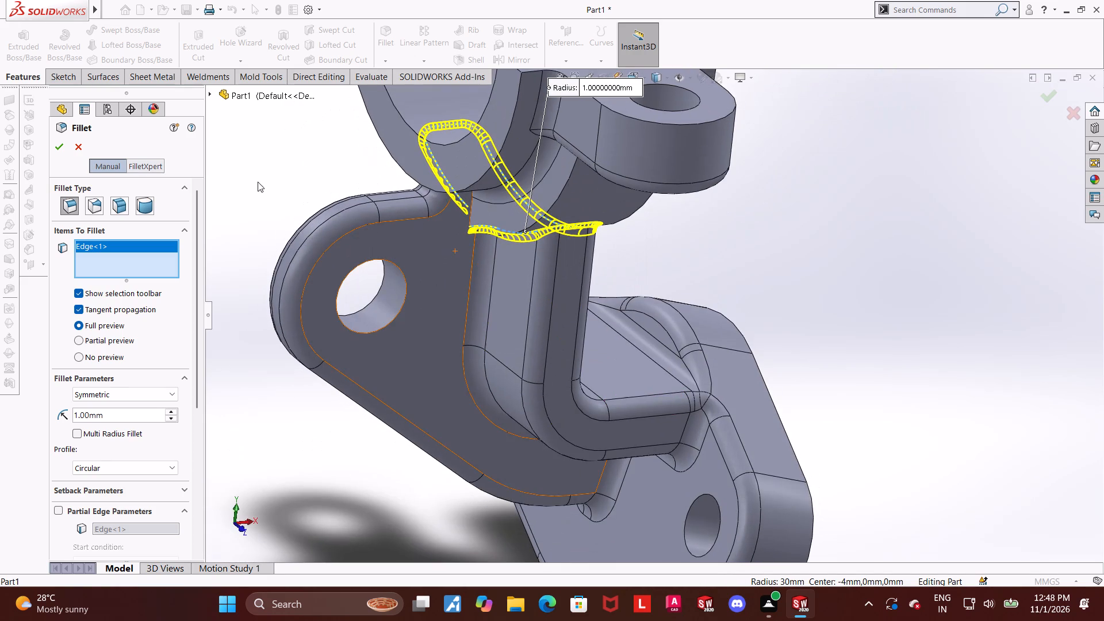
click(67, 149)
Examine the filleted bracket from several angles and in isometric view.
scroll(513, 285, up, 4)
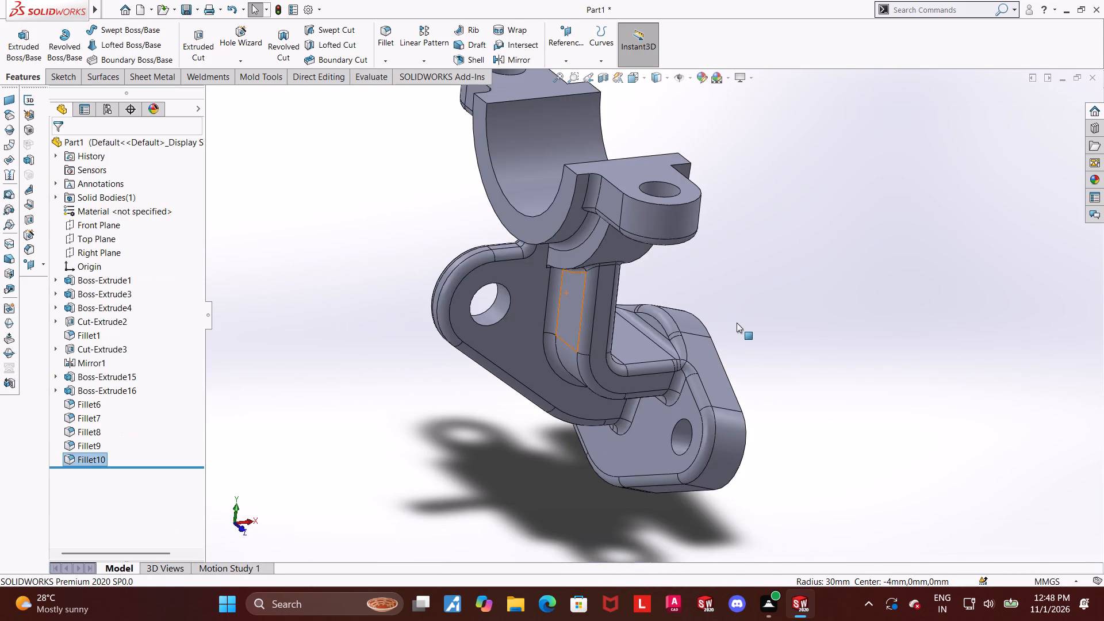
middle_drag(648, 291, 680, 285)
scroll(668, 267, up, 1)
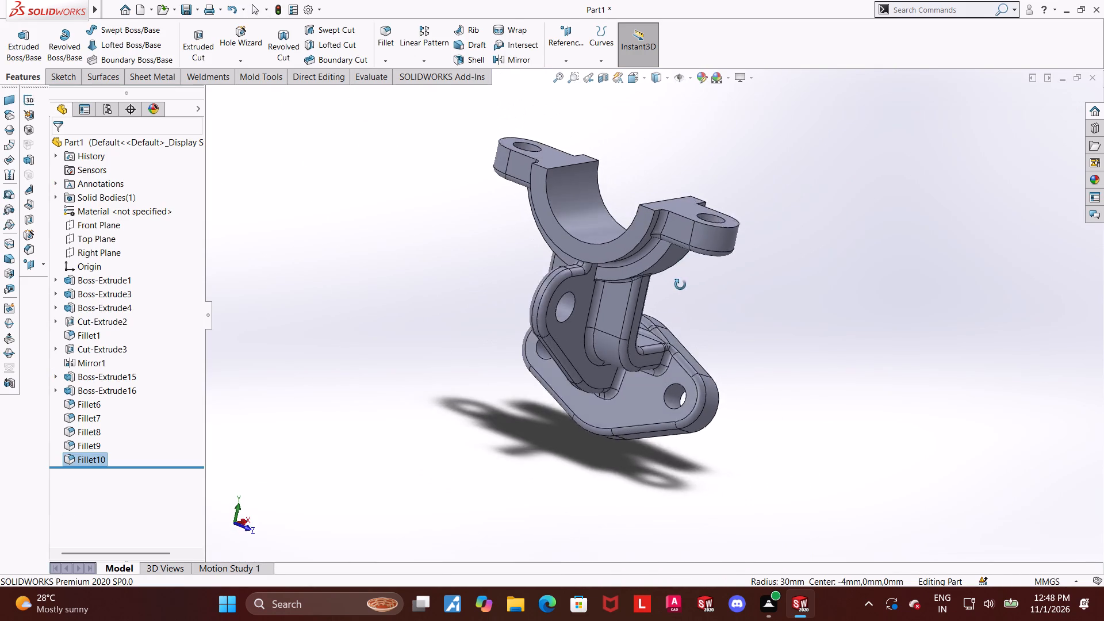
middle_drag(680, 285, 647, 281)
click(639, 76)
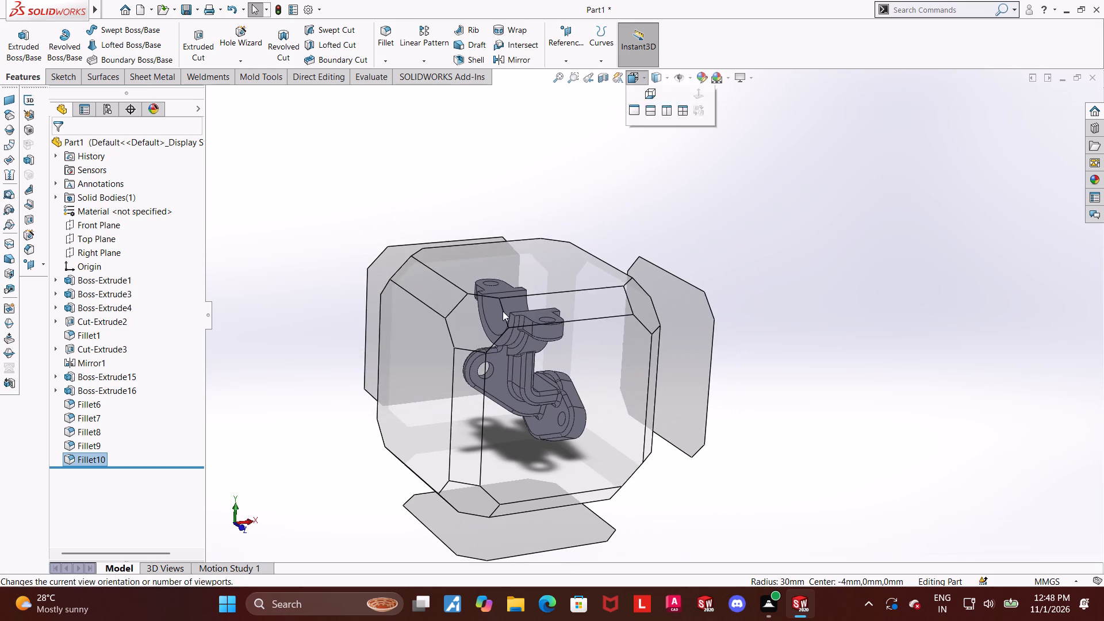
click(489, 313)
scroll(817, 322, down, 1)
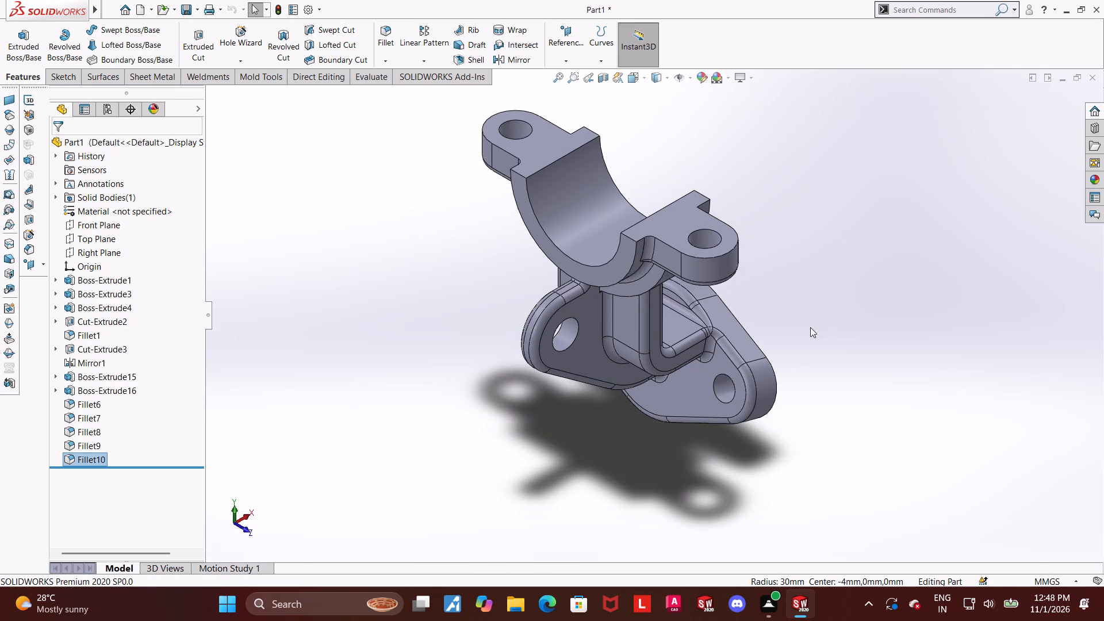
scroll(823, 318, down, 1)
scroll(745, 213, up, 2)
scroll(645, 223, down, 2)
Set the appearance colour of the whole part to yellow from the standard swatches.
right_click(91, 141)
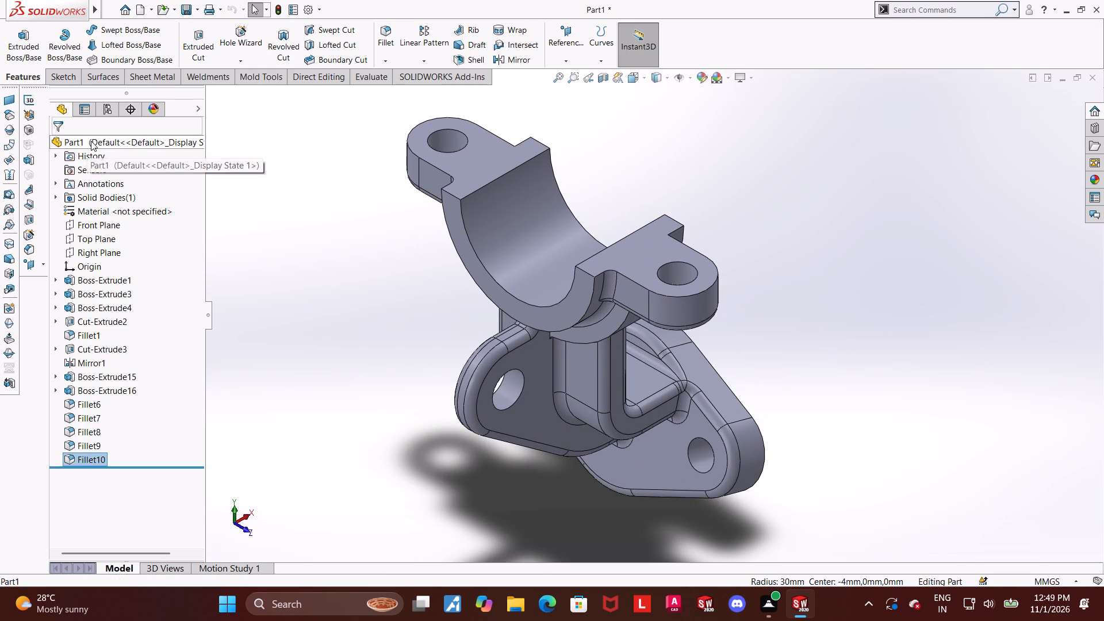
click(123, 118)
click(120, 126)
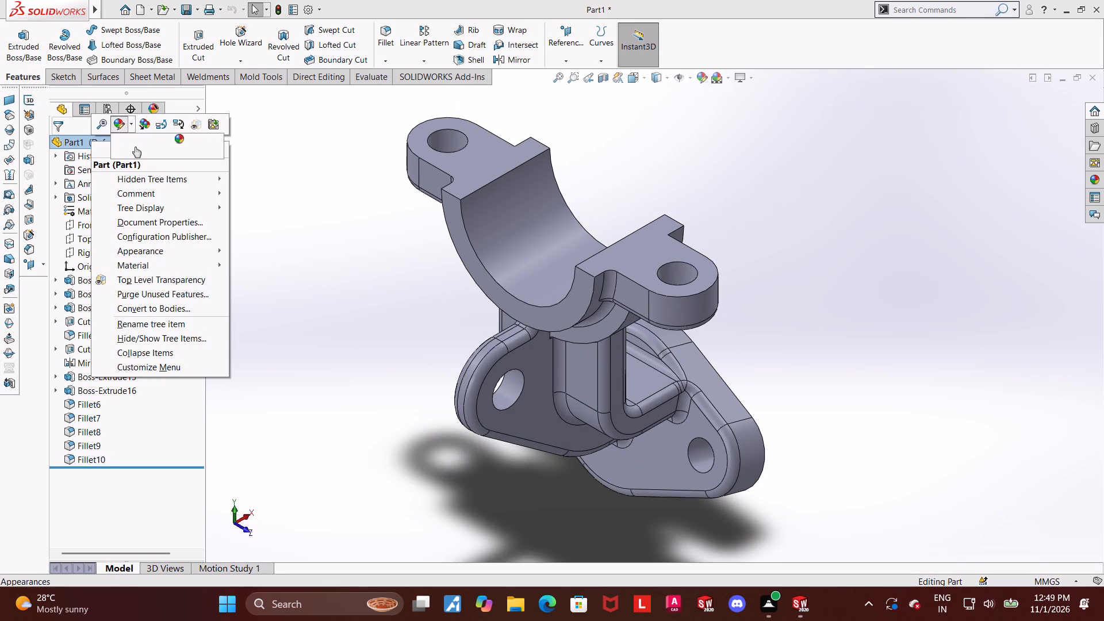
click(135, 147)
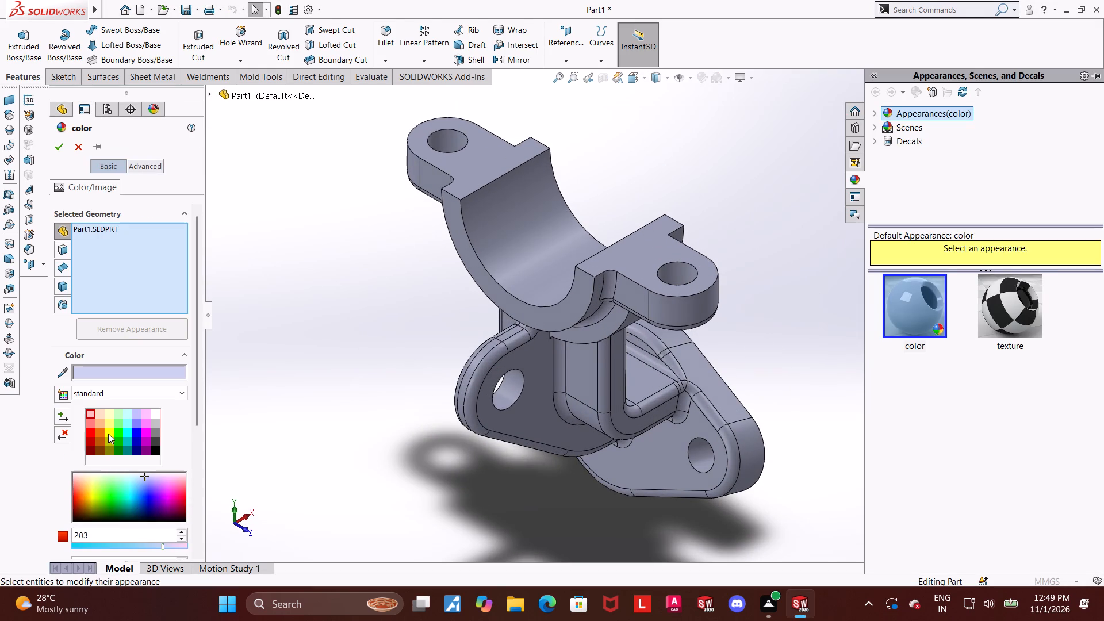
click(108, 434)
click(66, 152)
click(243, 217)
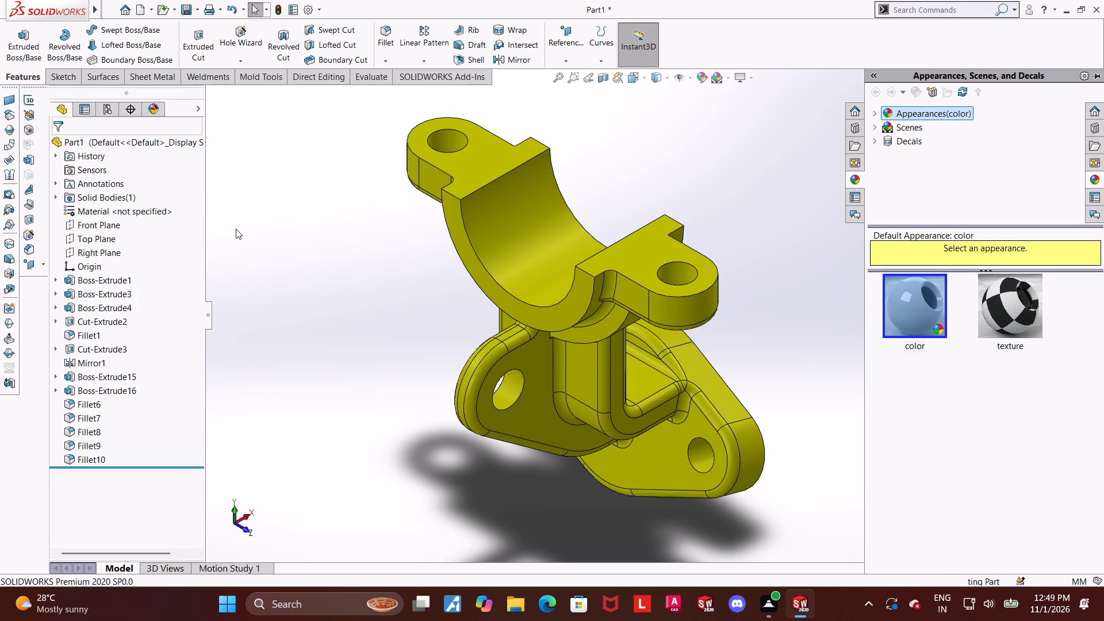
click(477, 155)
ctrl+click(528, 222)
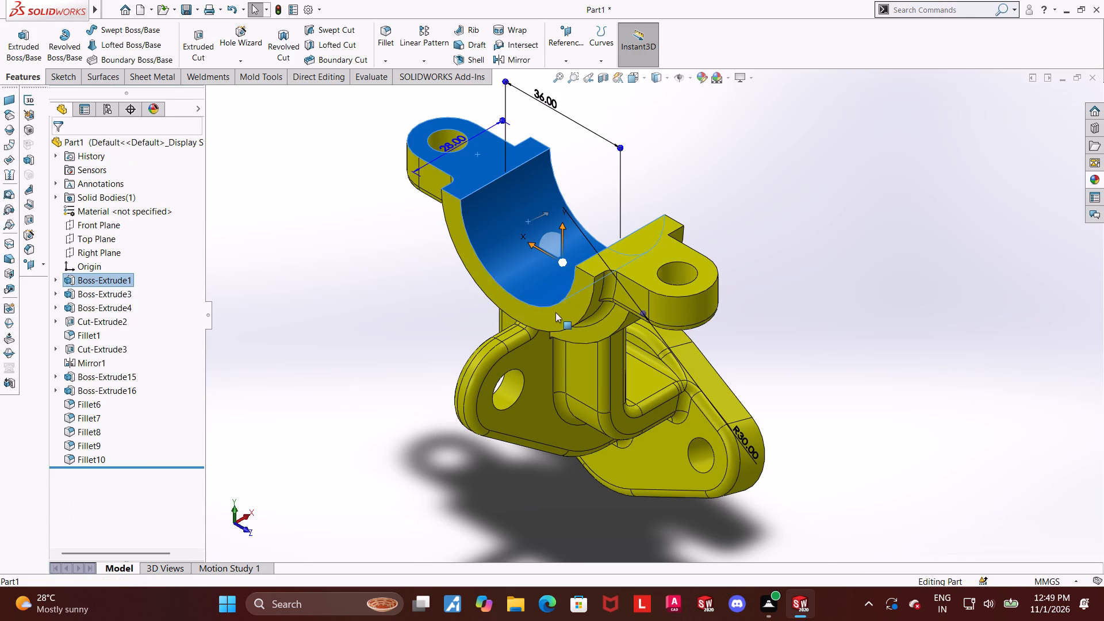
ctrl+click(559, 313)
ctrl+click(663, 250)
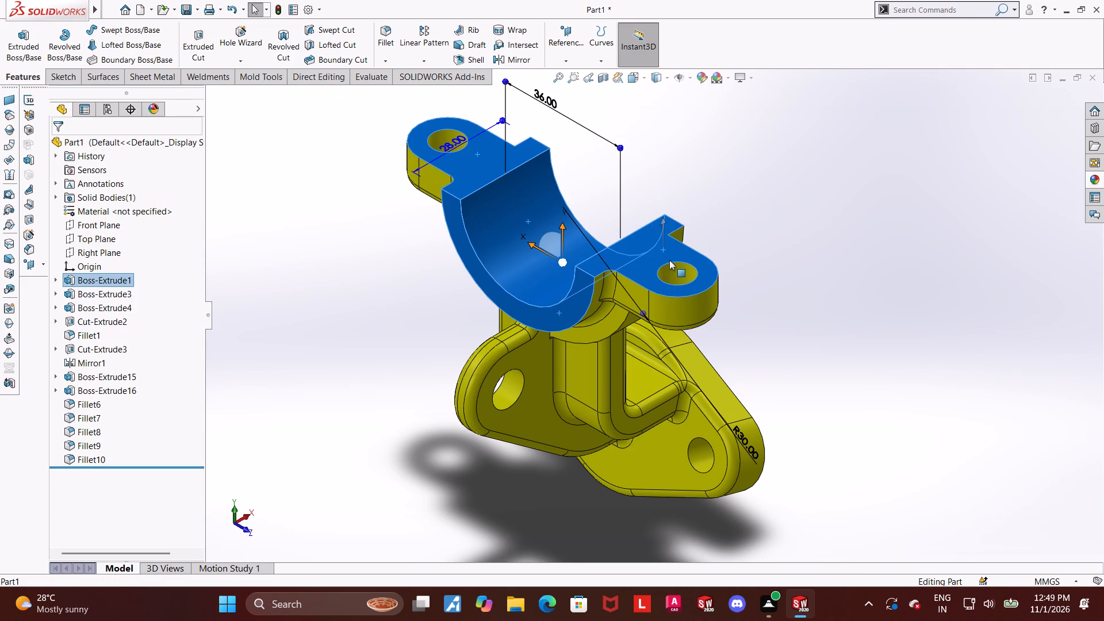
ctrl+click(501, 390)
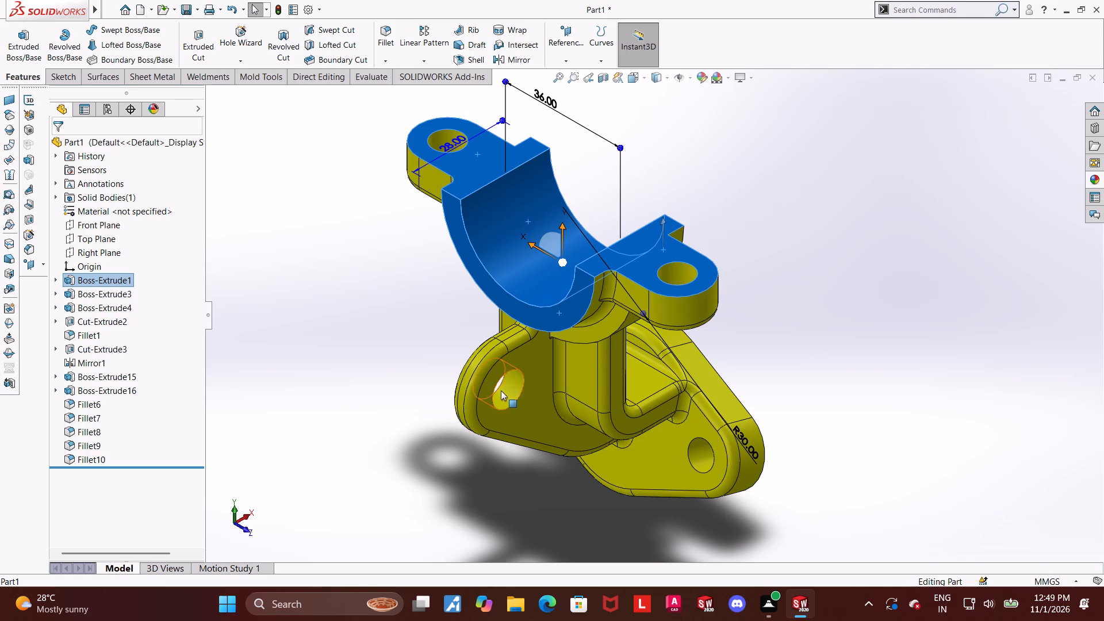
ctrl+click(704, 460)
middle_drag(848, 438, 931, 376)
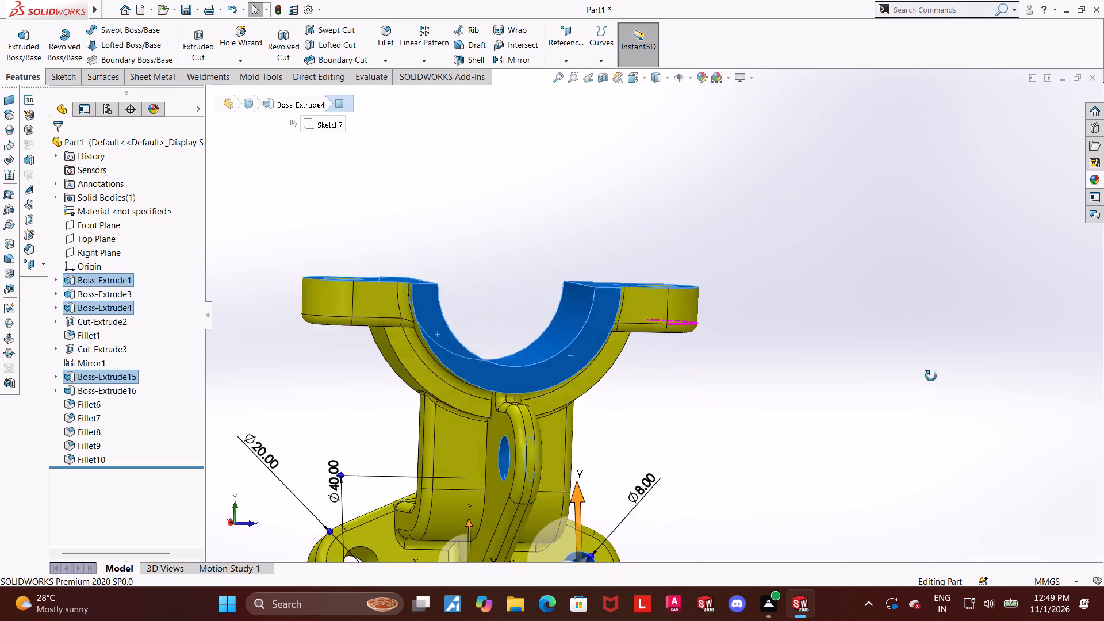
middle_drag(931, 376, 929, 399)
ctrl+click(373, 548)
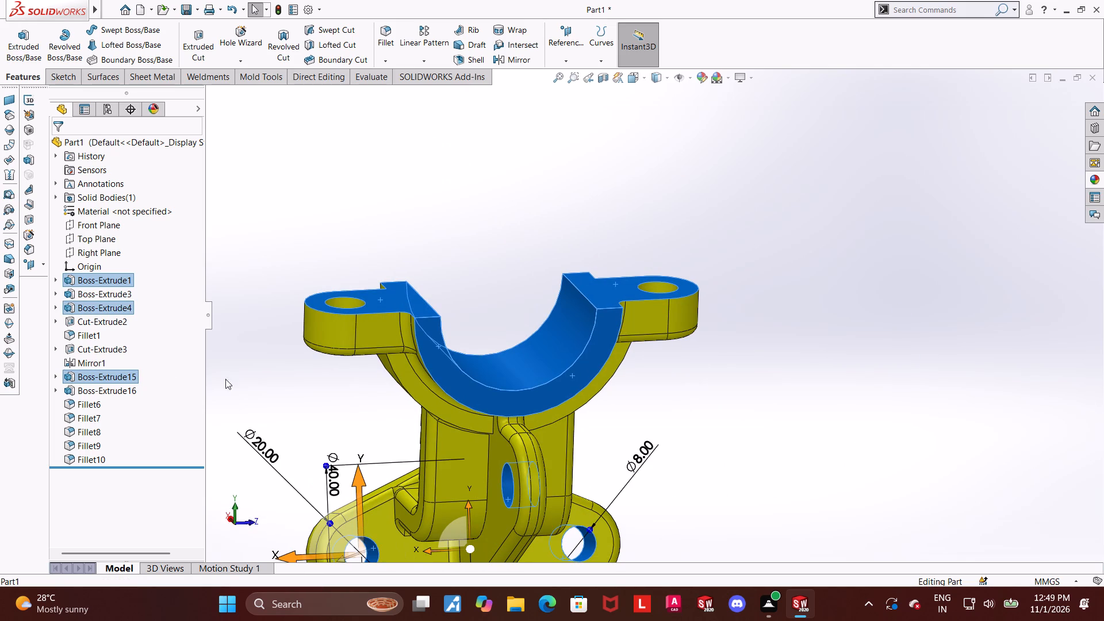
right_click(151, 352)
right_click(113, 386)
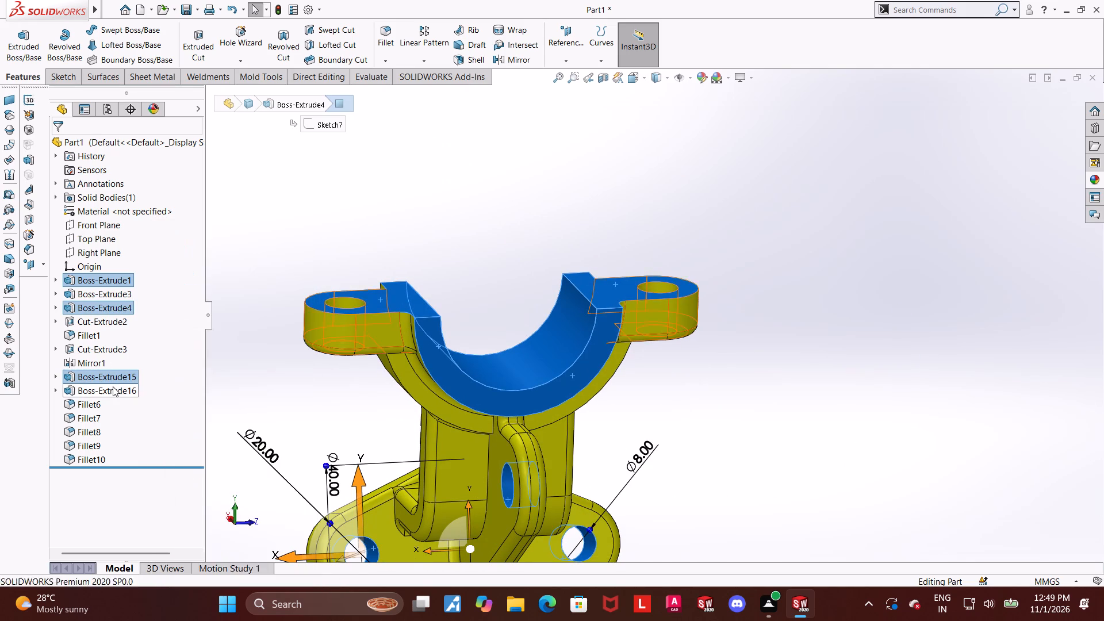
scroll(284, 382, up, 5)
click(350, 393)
Colour the two lug top faces, the saddle's inner and front faces, and the rib and flange hole bores light grey.
middle_drag(396, 381, 331, 415)
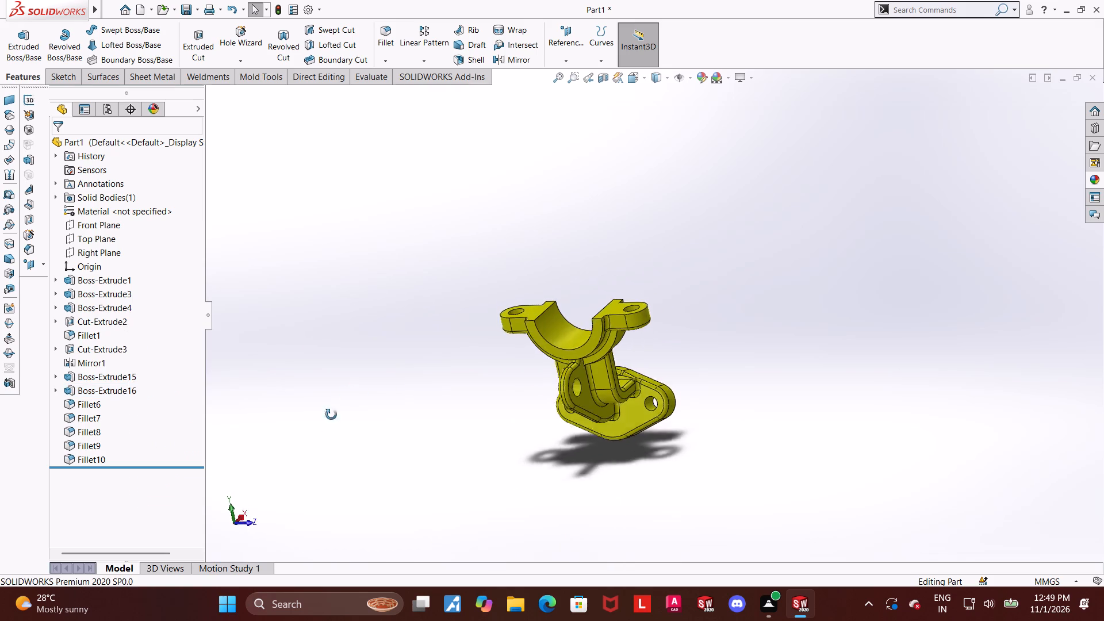
middle_drag(331, 415, 328, 428)
scroll(490, 375, down, 4)
ctrl+click(605, 226)
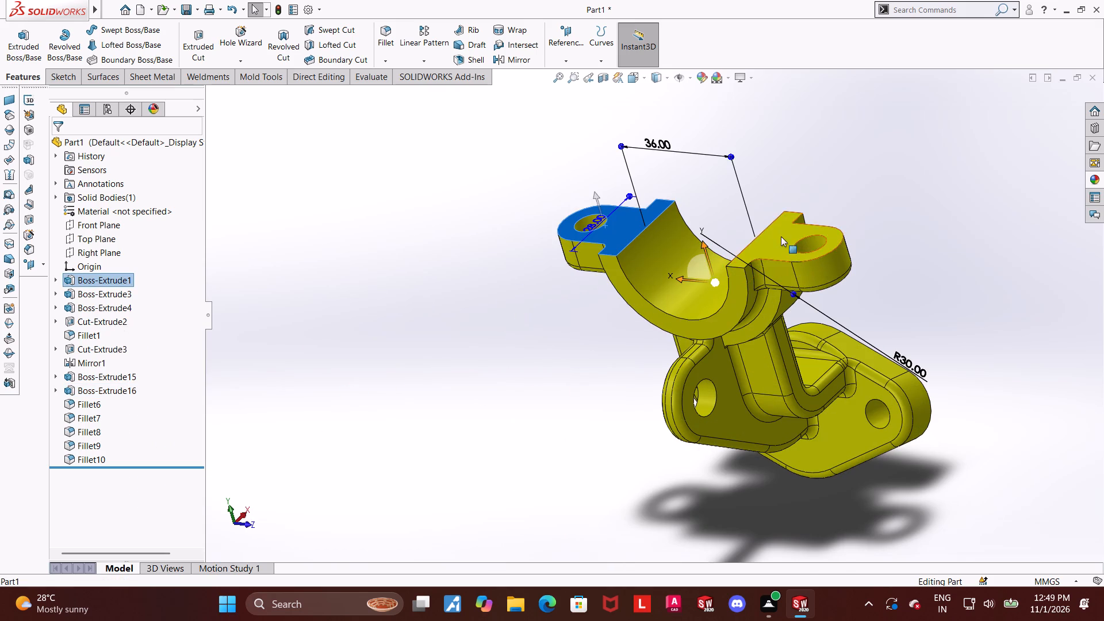
ctrl+click(781, 236)
ctrl+click(680, 292)
ctrl+click(662, 320)
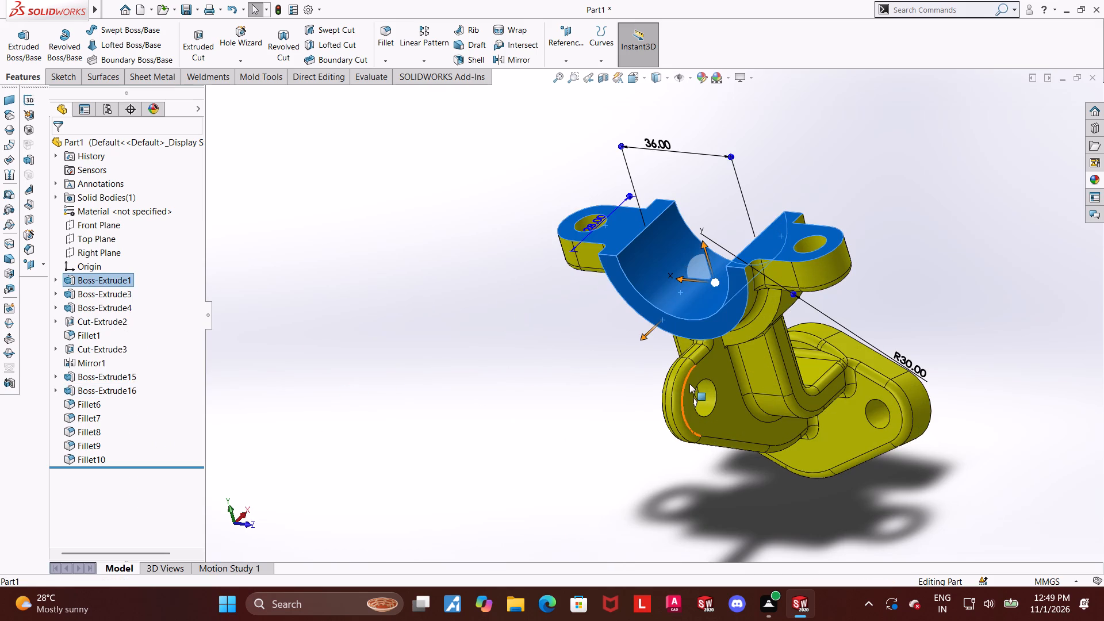
ctrl+click(705, 393)
ctrl+click(876, 413)
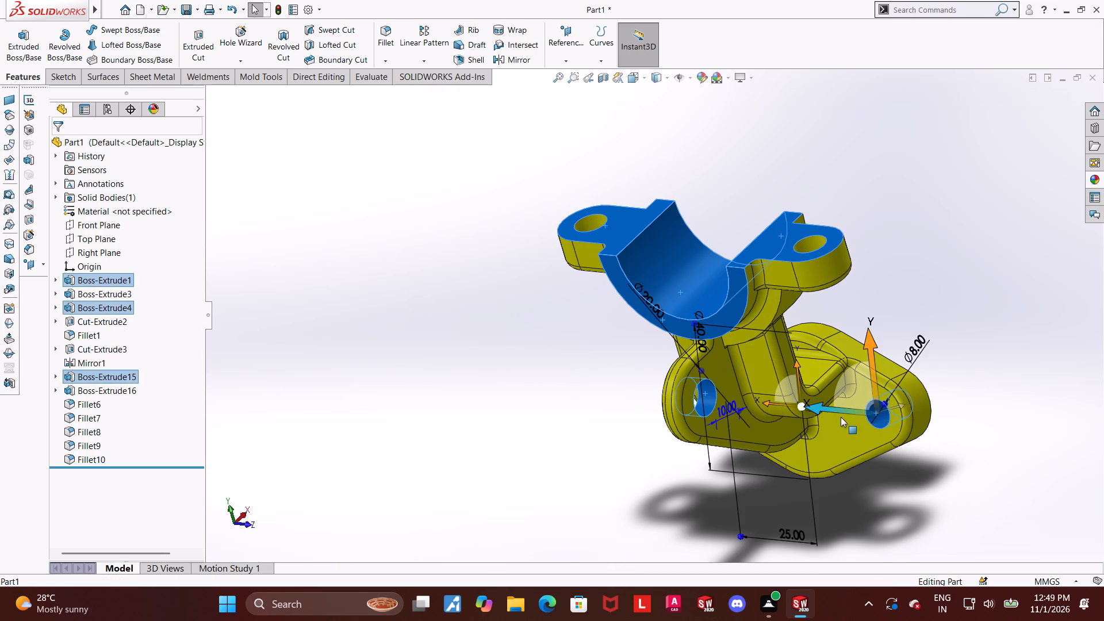
middle_drag(842, 417, 899, 413)
middle_drag(643, 410, 669, 430)
scroll(668, 430, up, 1)
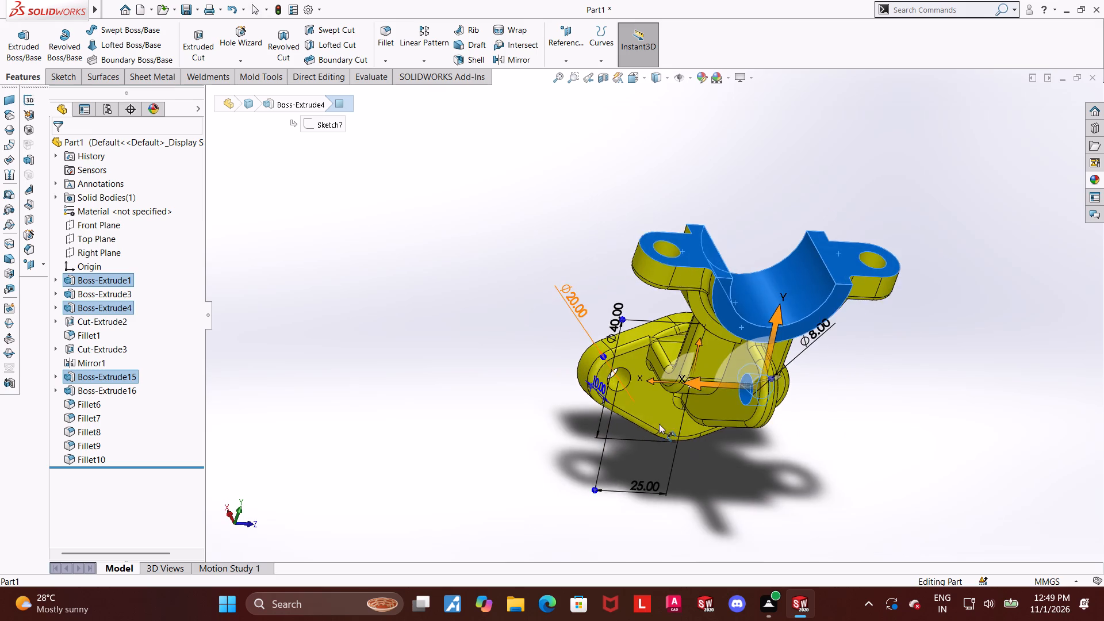
ctrl+scroll(624, 397, down, 4)
ctrl+click(638, 338)
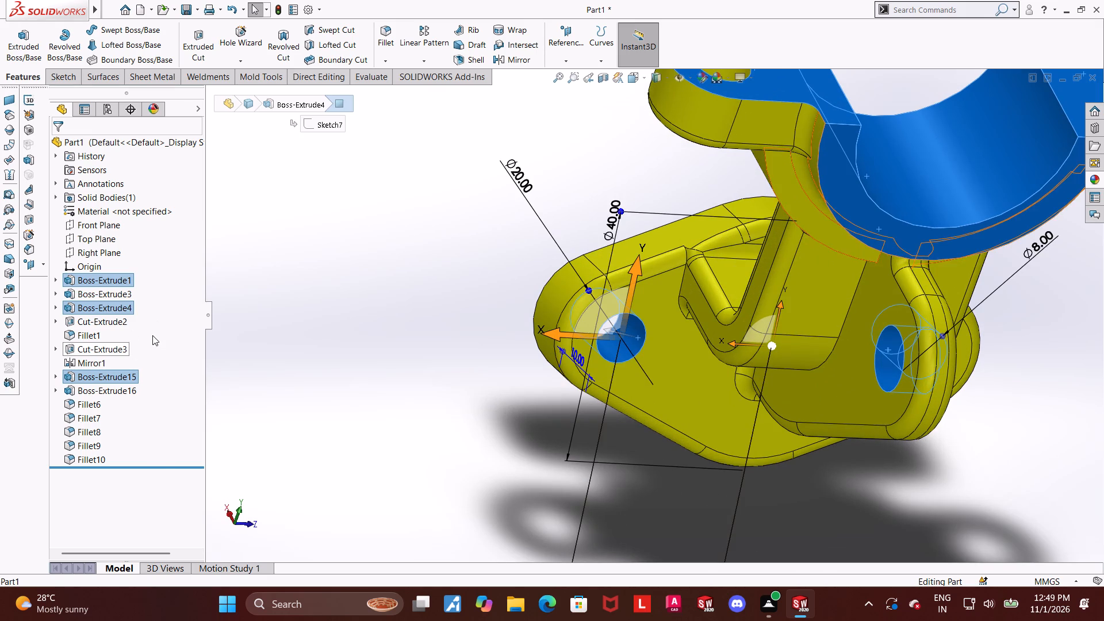
right_click(150, 344)
right_click(141, 279)
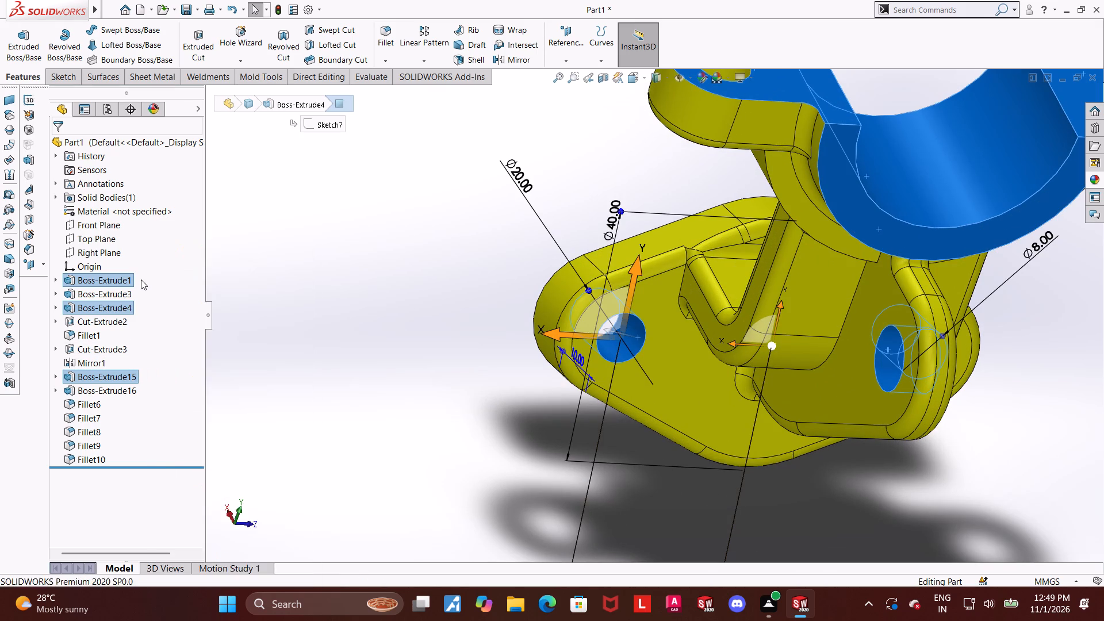
right_click(390, 267)
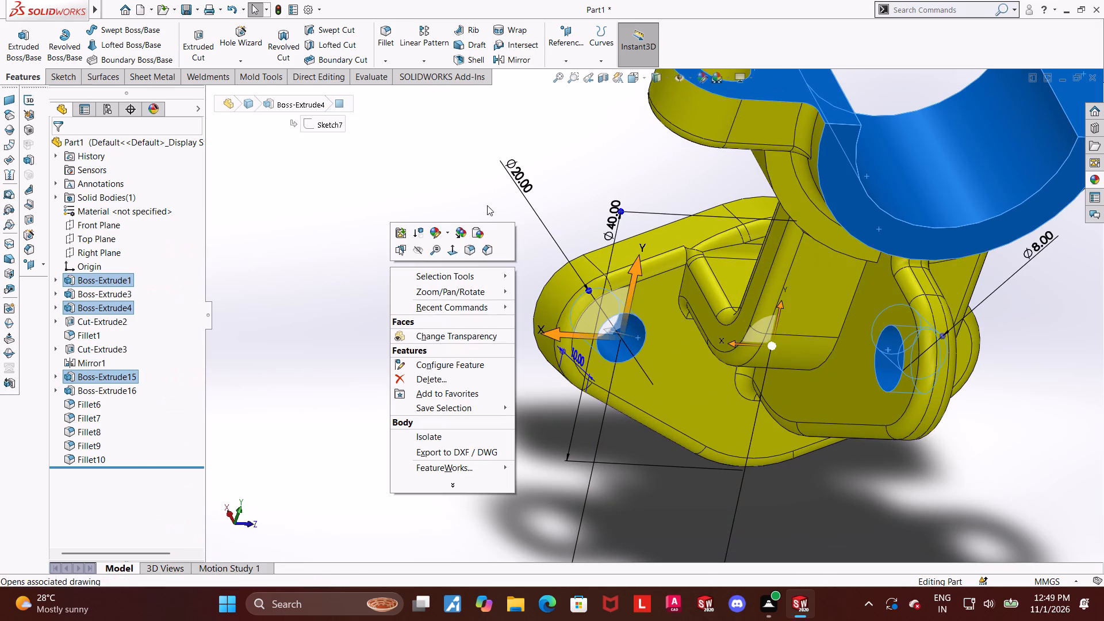
click(434, 233)
click(467, 262)
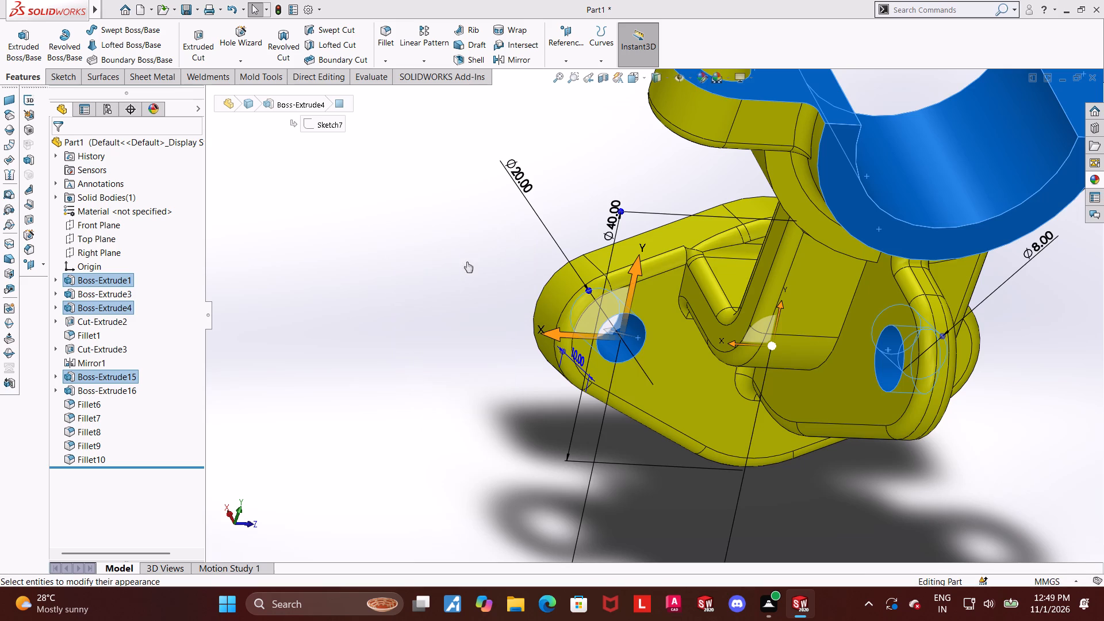
click(156, 407)
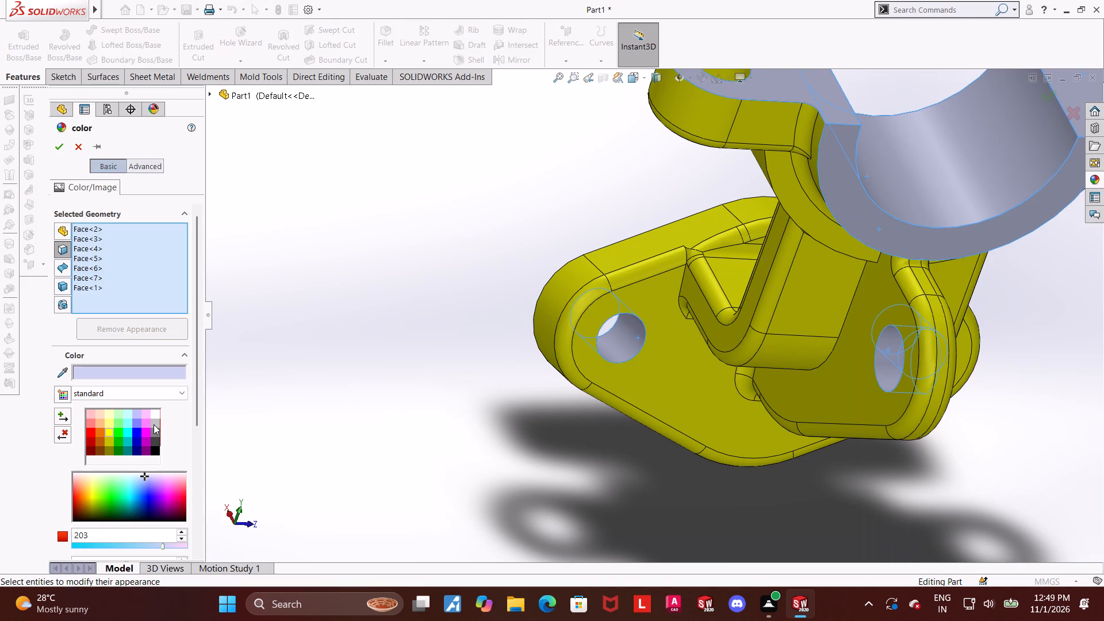
click(155, 411)
click(155, 425)
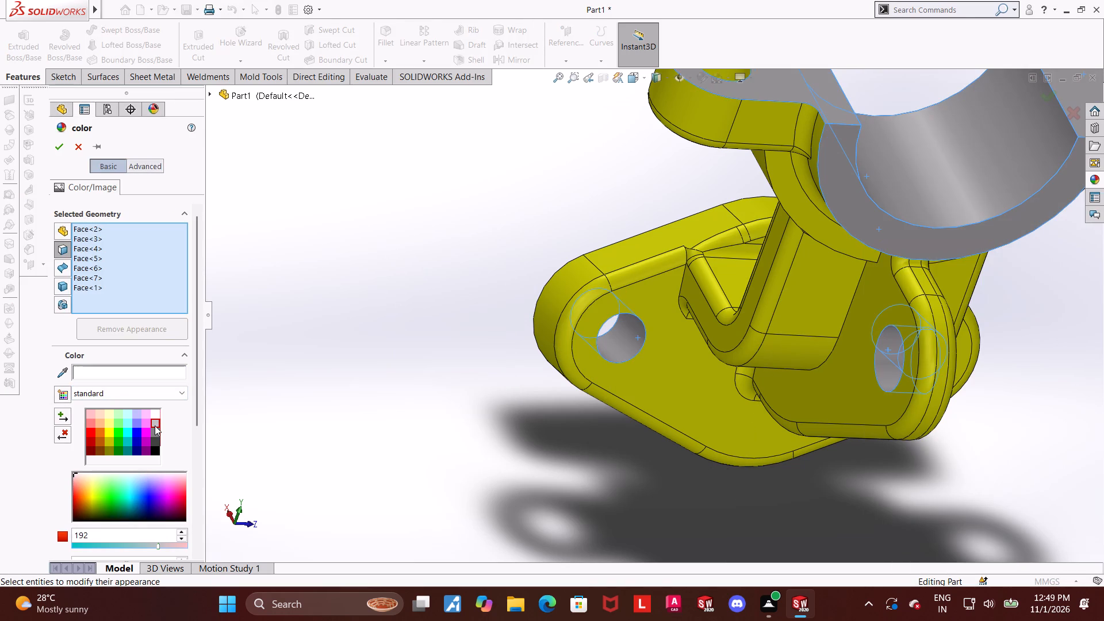
click(56, 151)
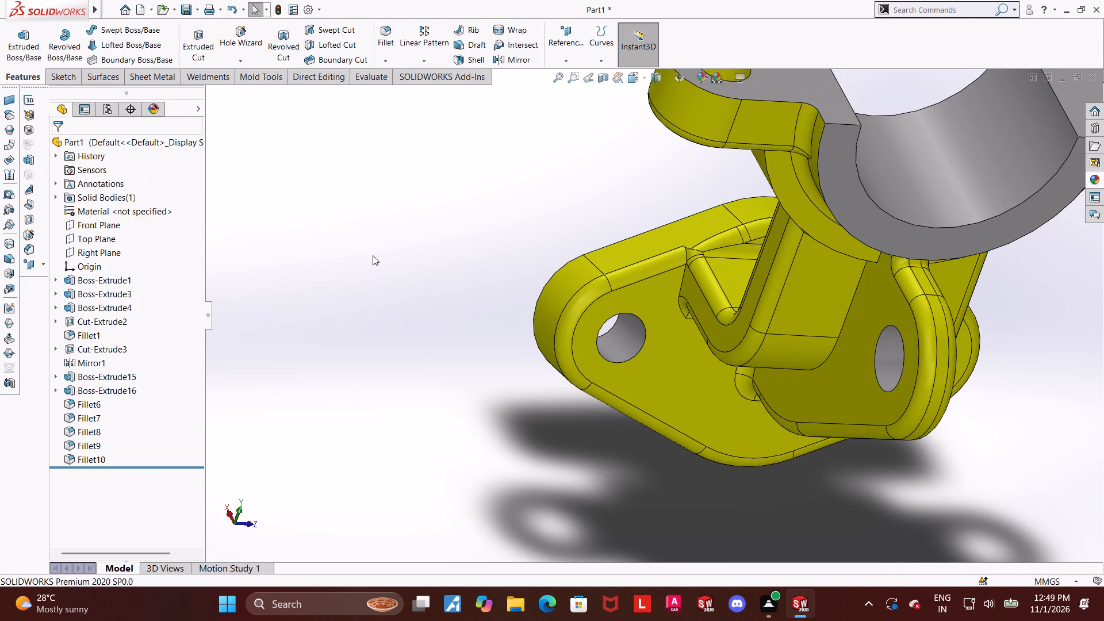
Examine the coloured bracket in isometric view.
key(ctrl+7)
scroll(514, 315, up, 4)
middle_drag(549, 343, 649, 316)
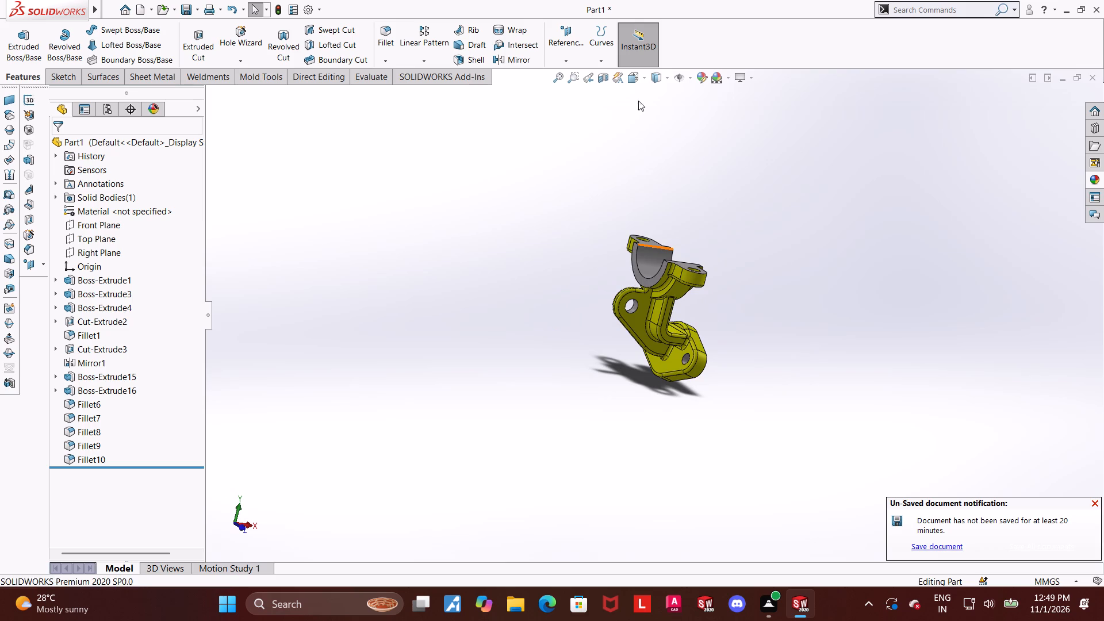
click(632, 80)
click(503, 304)
click(874, 418)
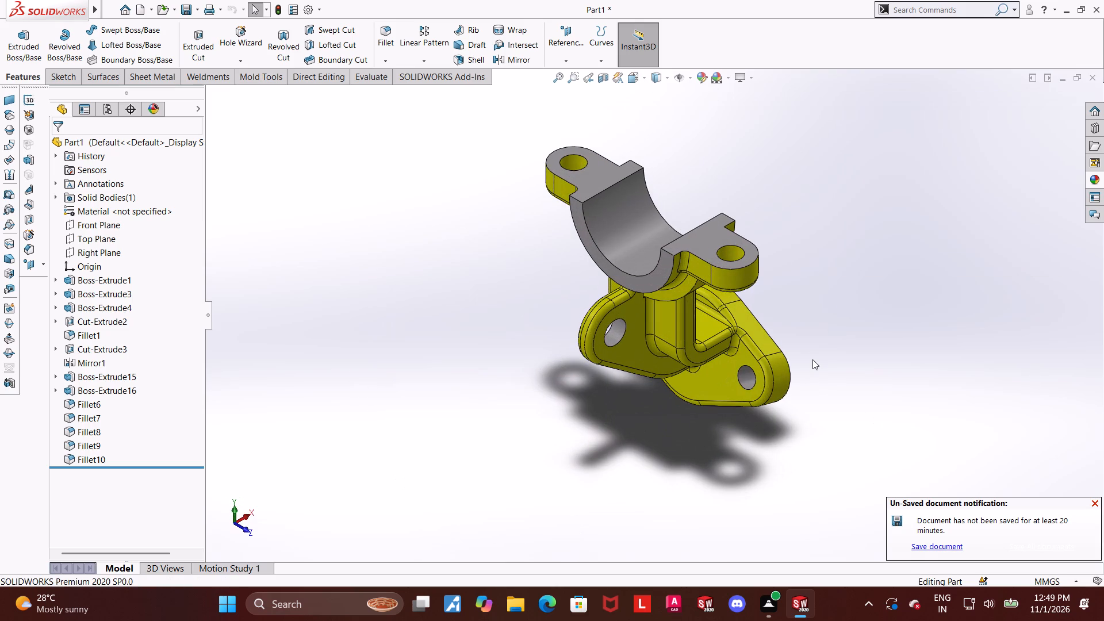
scroll(770, 381, down, 1)
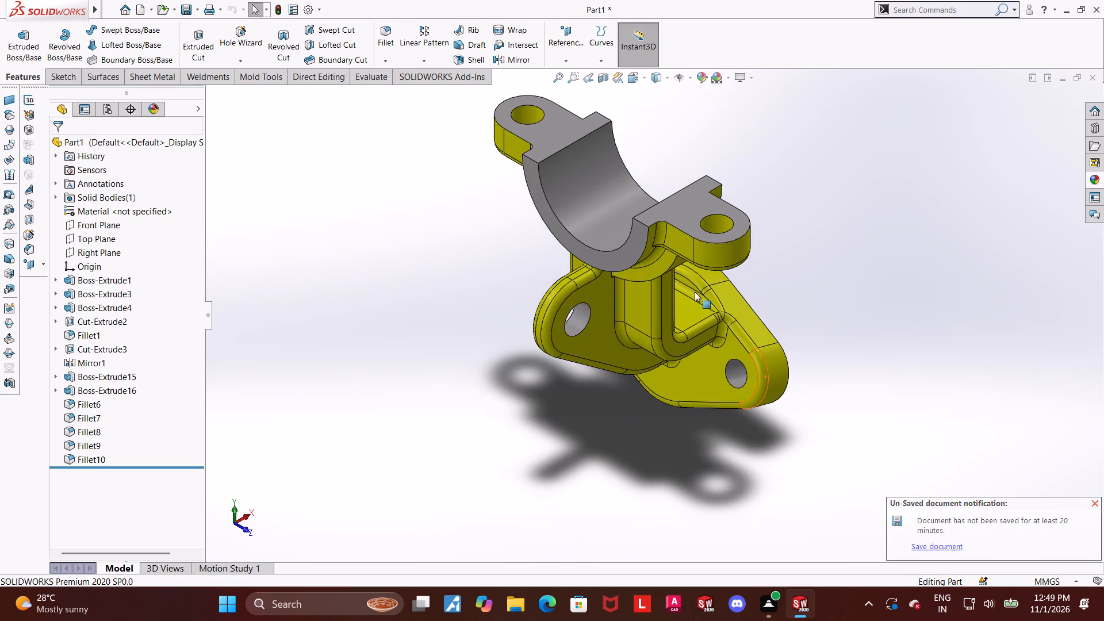
Show the bracket from the back with the hidden lines visible display style.
scroll(697, 269, down, 1)
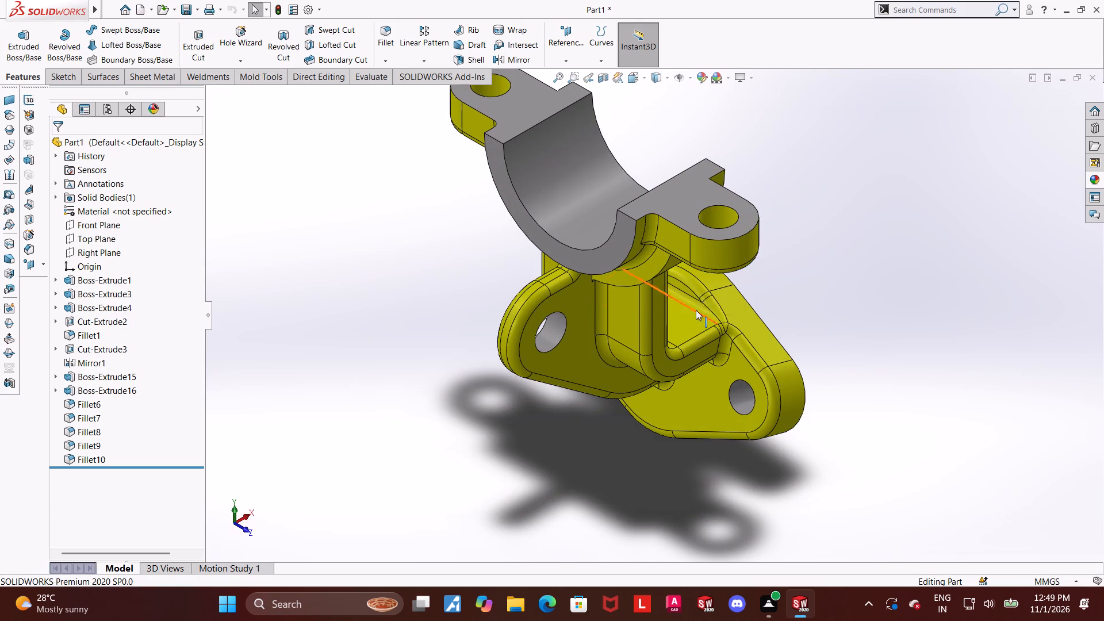
scroll(699, 300, down, 4)
scroll(697, 291, up, 2)
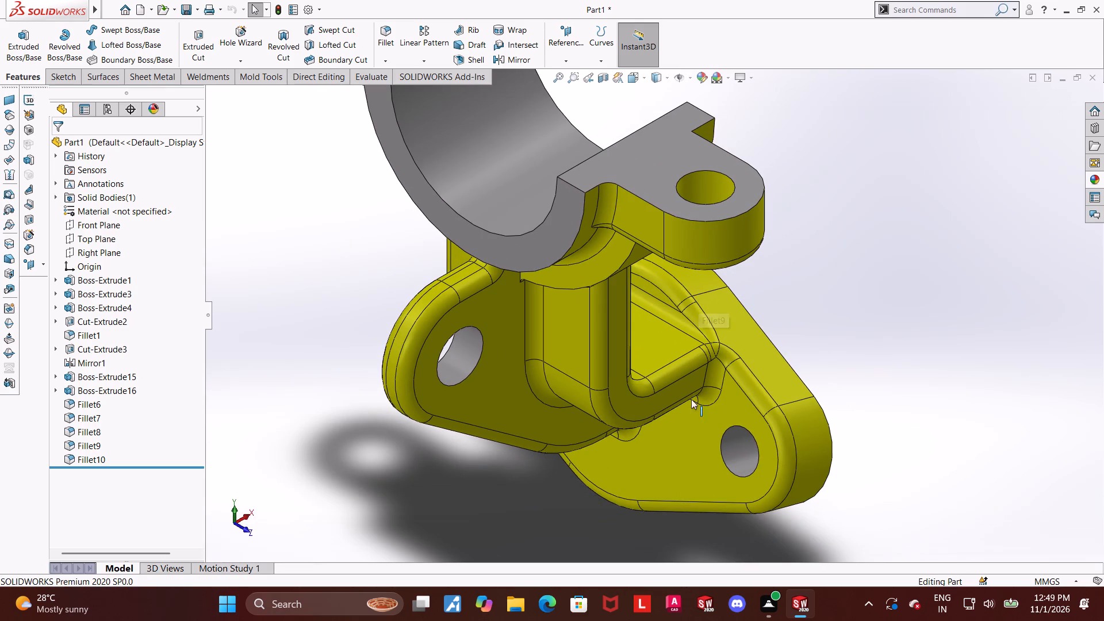
scroll(632, 381, up, 3)
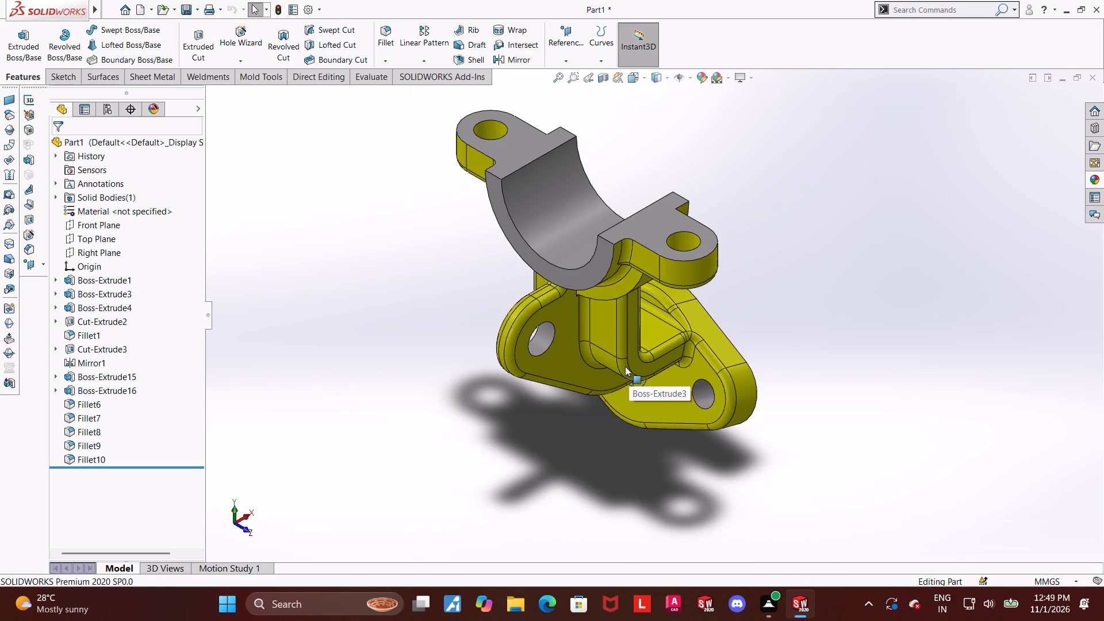
middle_drag(593, 358, 765, 329)
click(634, 83)
click(563, 354)
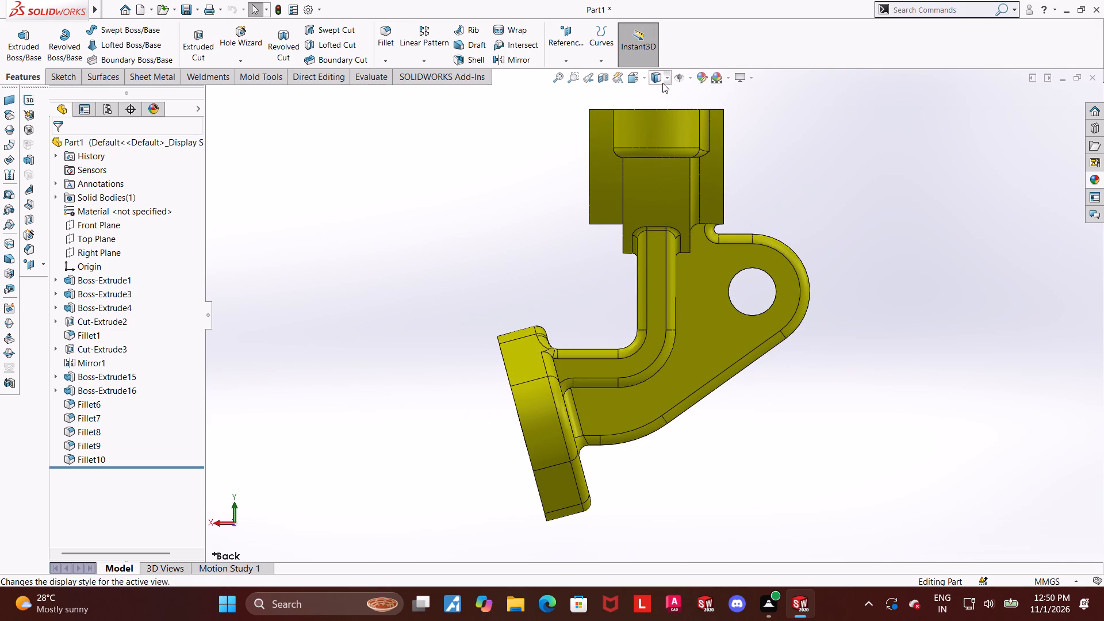
click(662, 83)
click(656, 146)
click(853, 260)
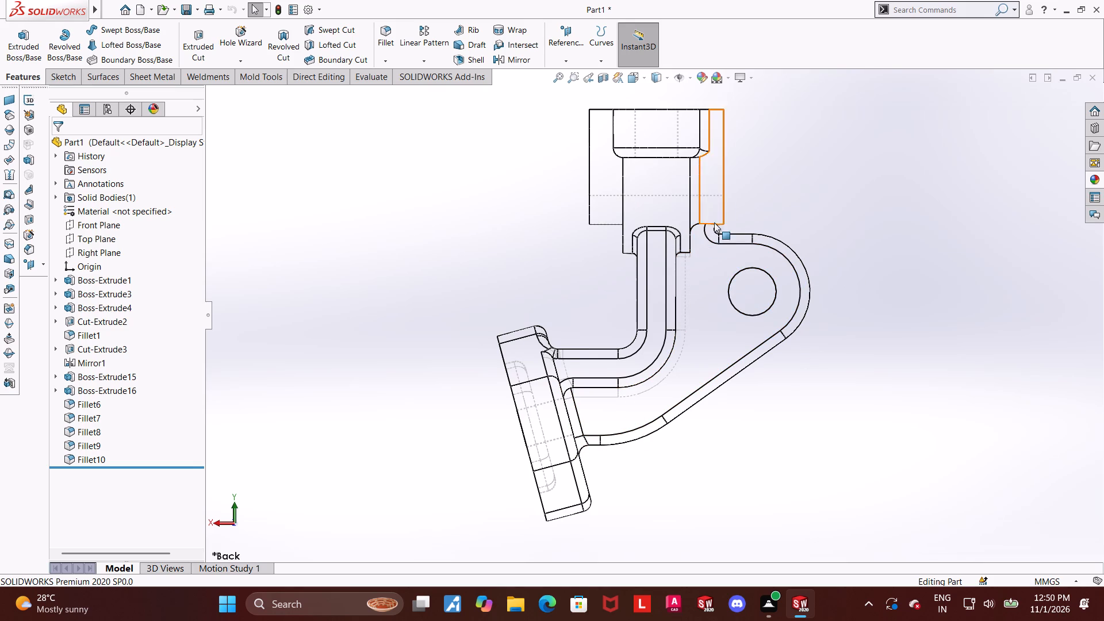
Measure the distance between the opposite flat faces of the stepped band beneath the saddle.
middle_drag(716, 222, 668, 241)
scroll(654, 223, down, 3)
click(381, 78)
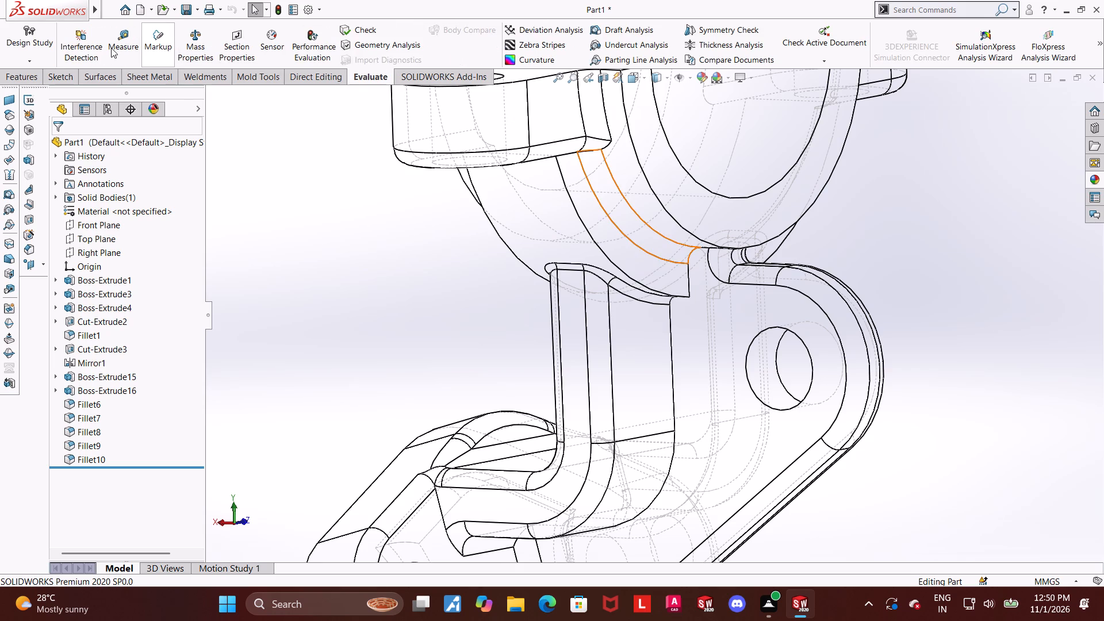
click(135, 39)
click(631, 253)
middle_drag(627, 256, 770, 282)
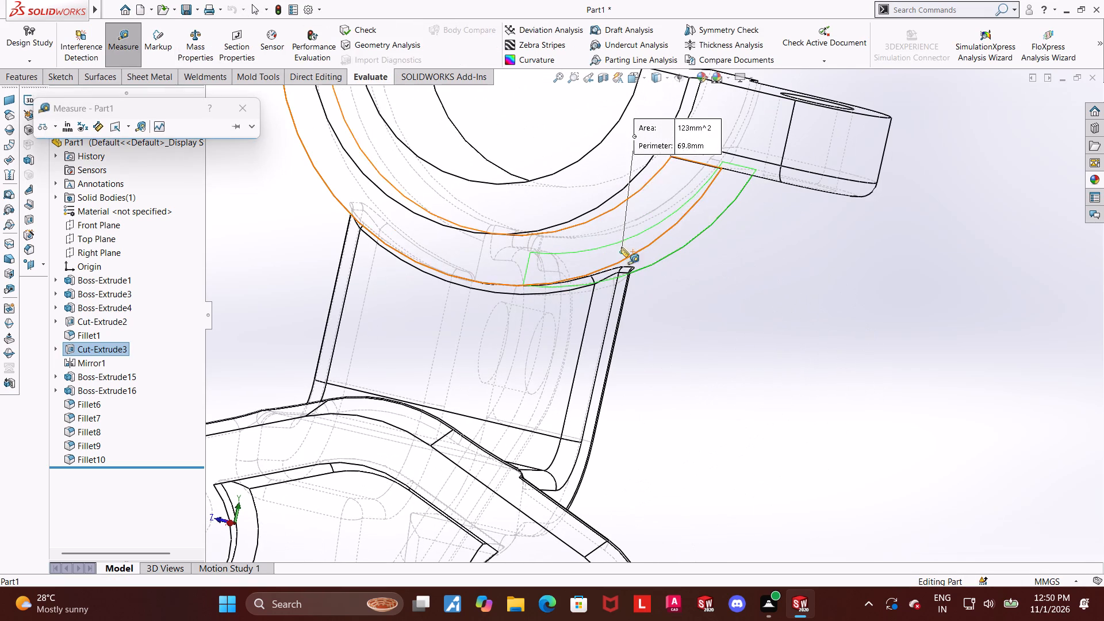
click(619, 241)
key(Escape)
click(129, 36)
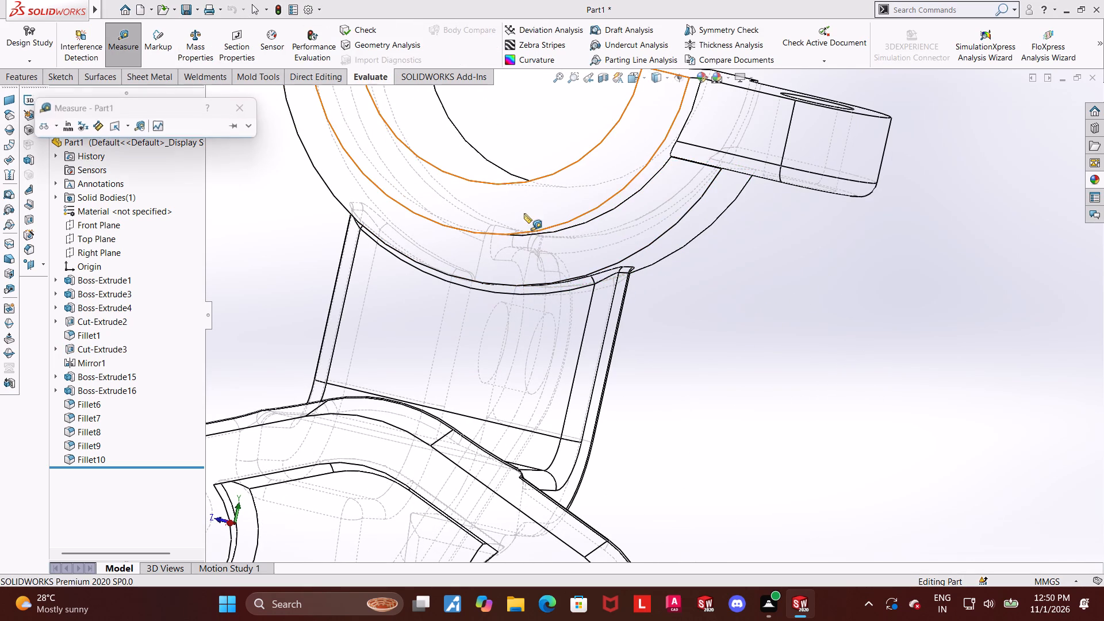
click(600, 251)
middle_drag(822, 282, 643, 263)
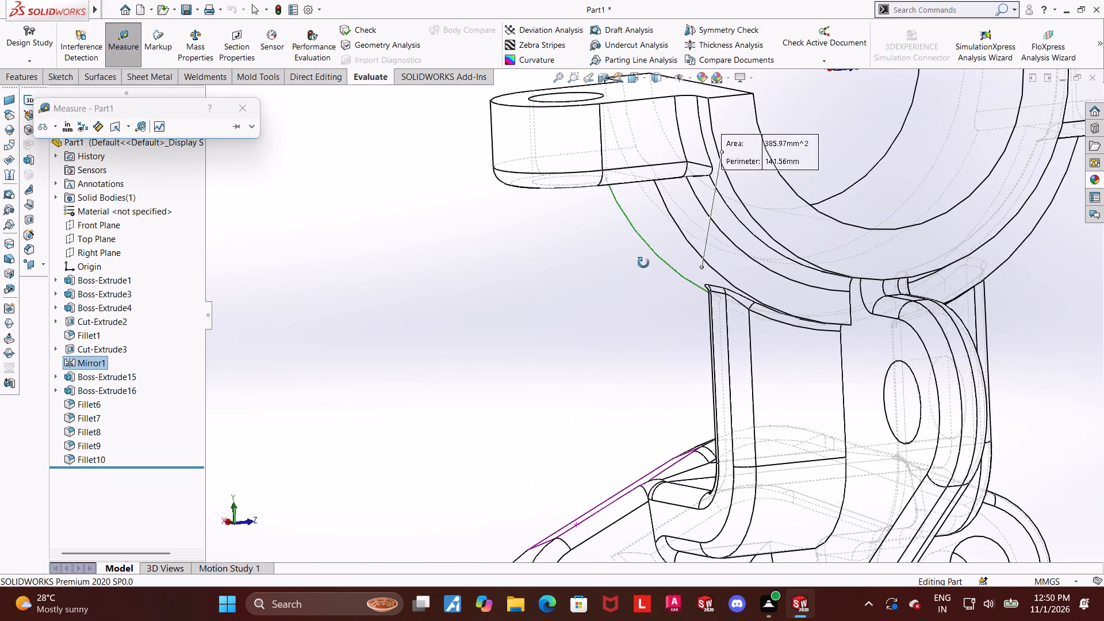
middle_drag(643, 263, 642, 263)
click(800, 300)
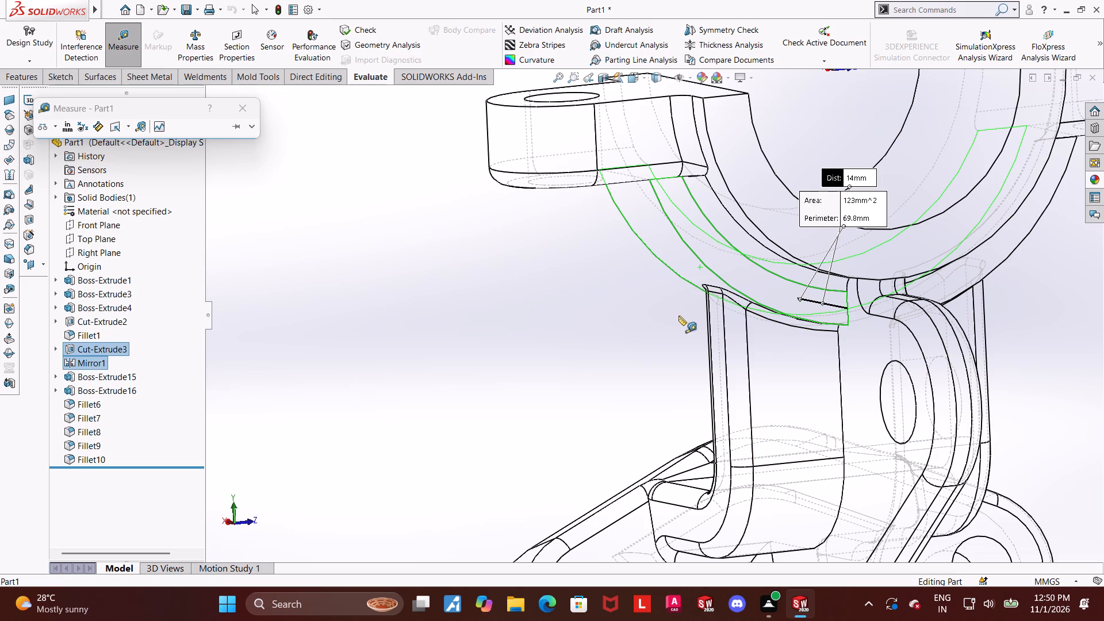
key(Escape)
Measure the thickness of the upright arm between its inner and outer flat faces.
scroll(678, 315, up, 3)
click(128, 40)
scroll(615, 332, down, 3)
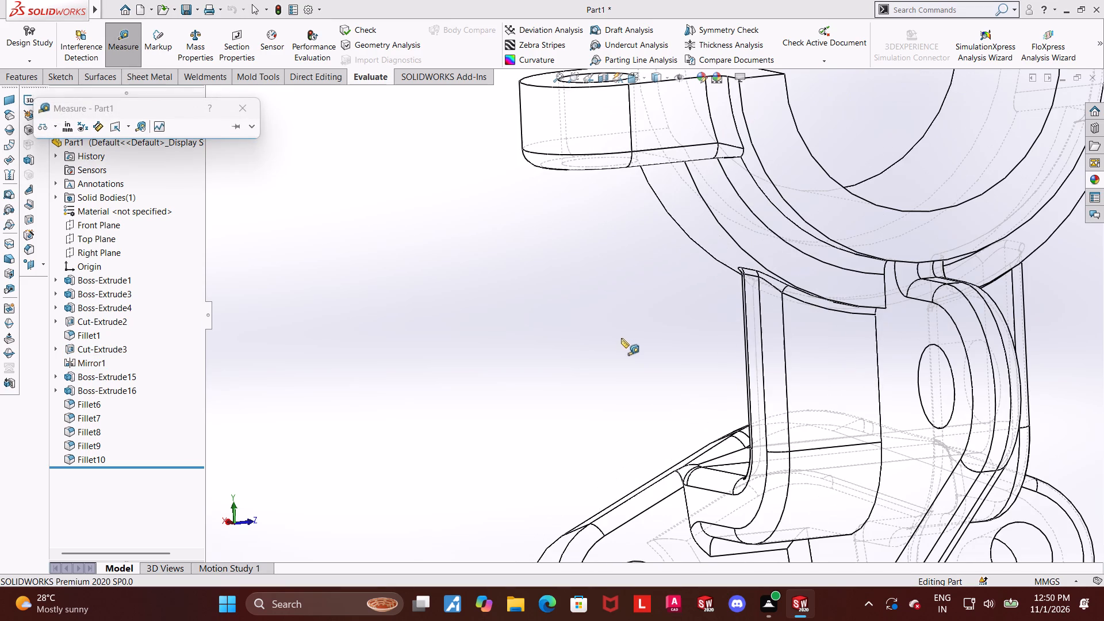
click(798, 351)
middle_drag(775, 356, 909, 417)
click(696, 338)
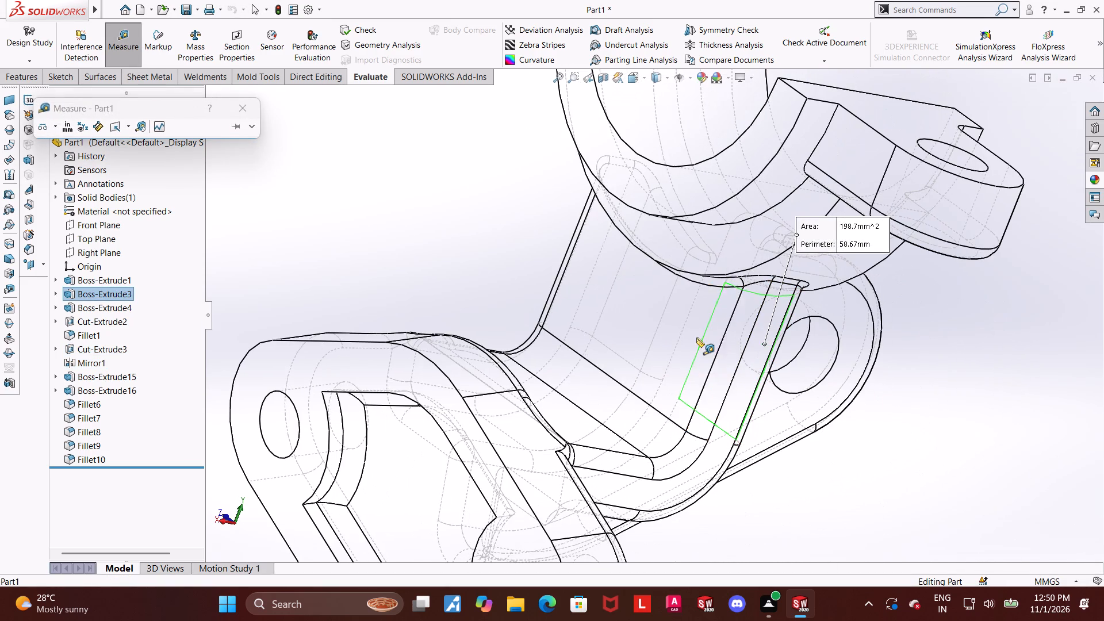
key(Escape)
click(133, 39)
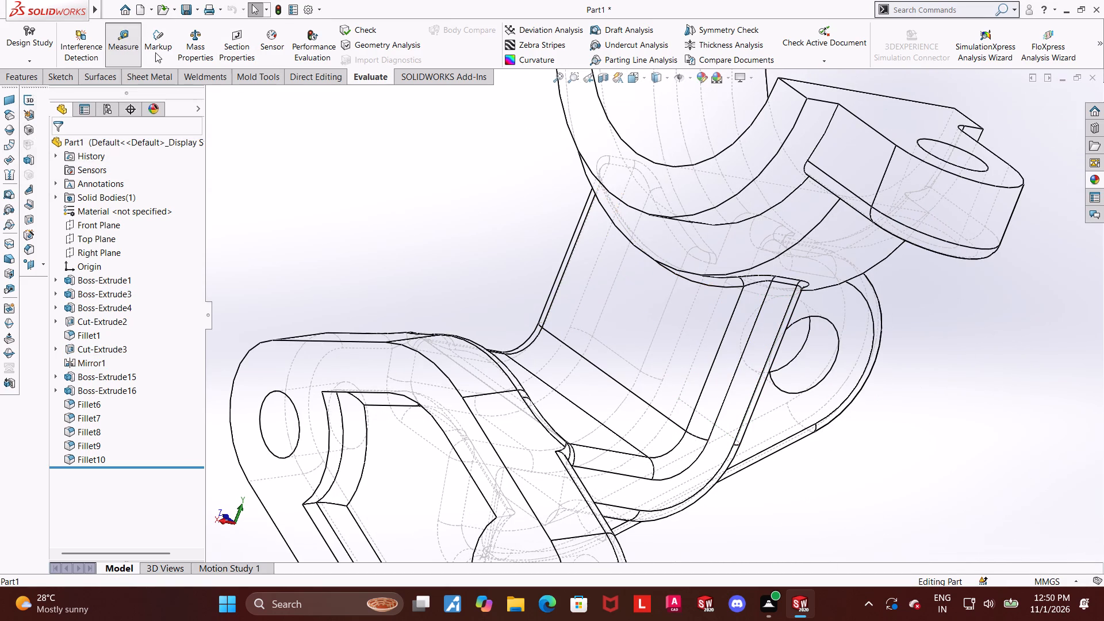
click(594, 257)
middle_drag(840, 346, 685, 297)
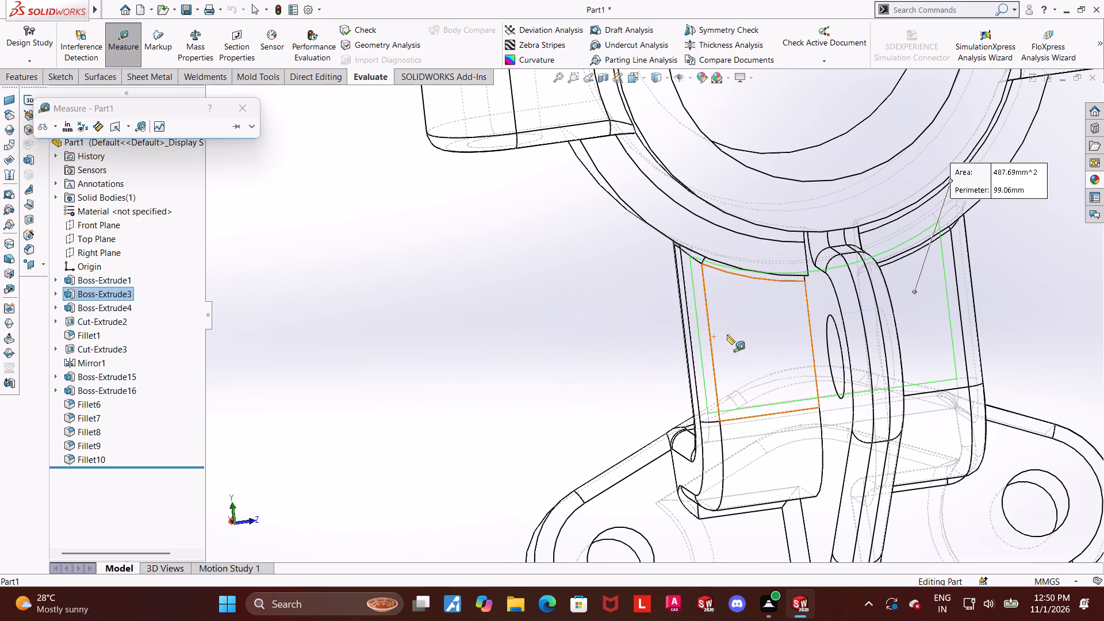
click(727, 335)
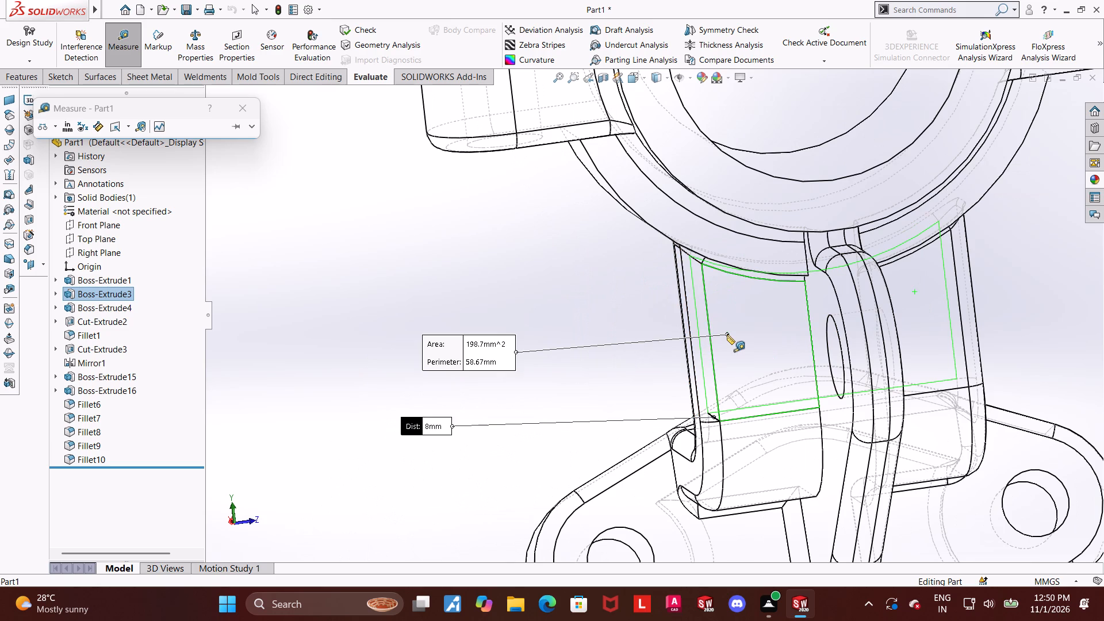
scroll(727, 335, up, 5)
scroll(750, 374, down, 5)
key(Escape)
Measure the outer bend of the arm to read its radius.
middle_drag(734, 374, 752, 367)
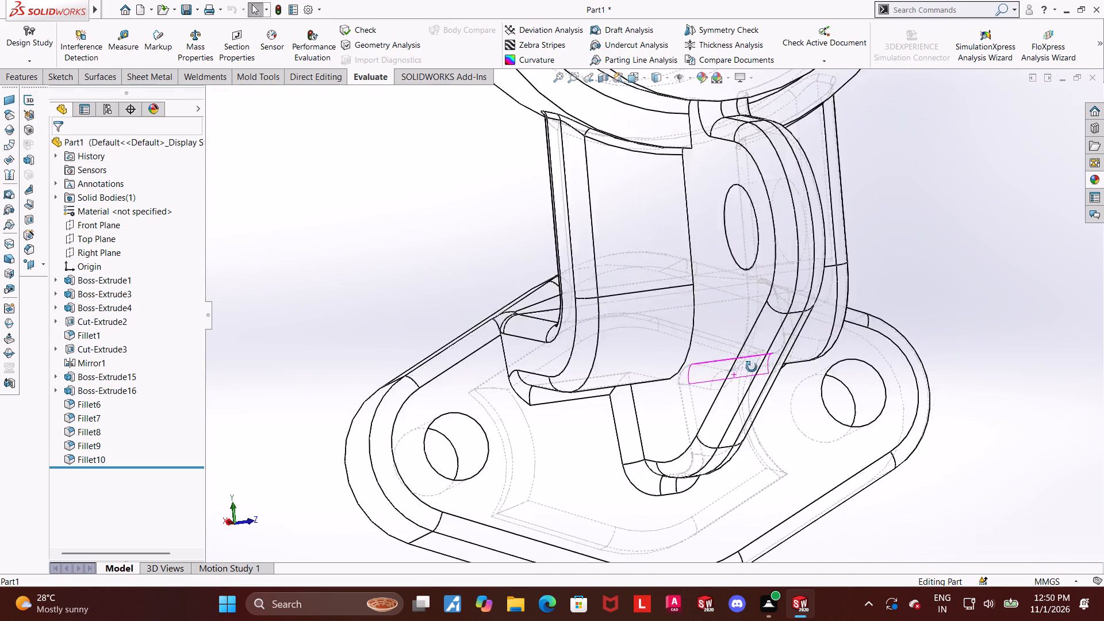
middle_drag(752, 367, 764, 349)
scroll(764, 356, up, 1)
click(132, 39)
click(675, 295)
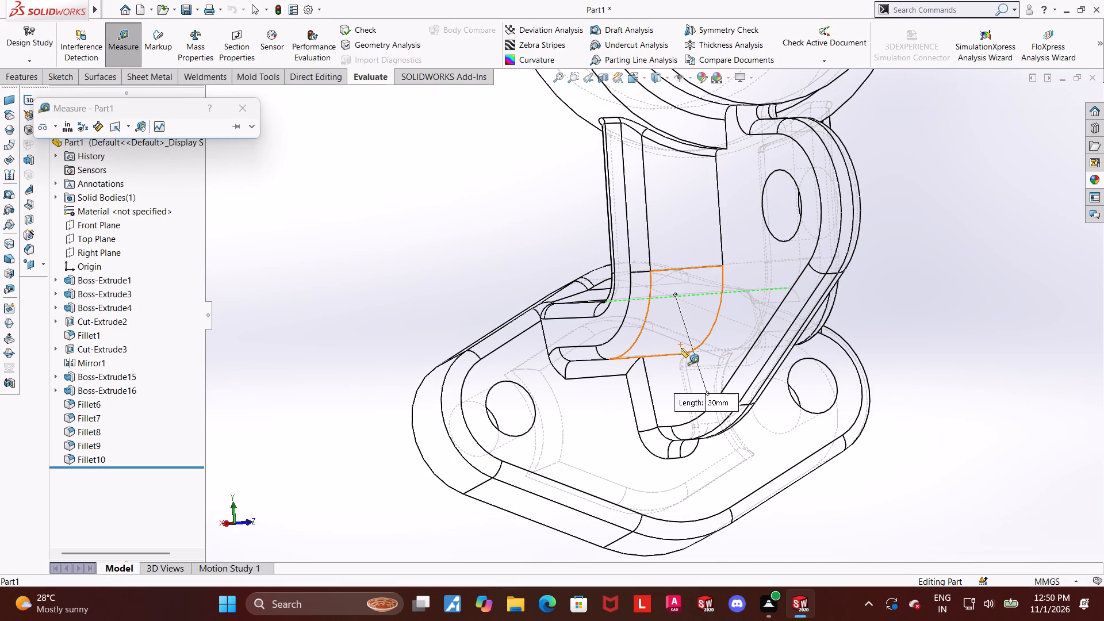
key(Escape)
click(140, 34)
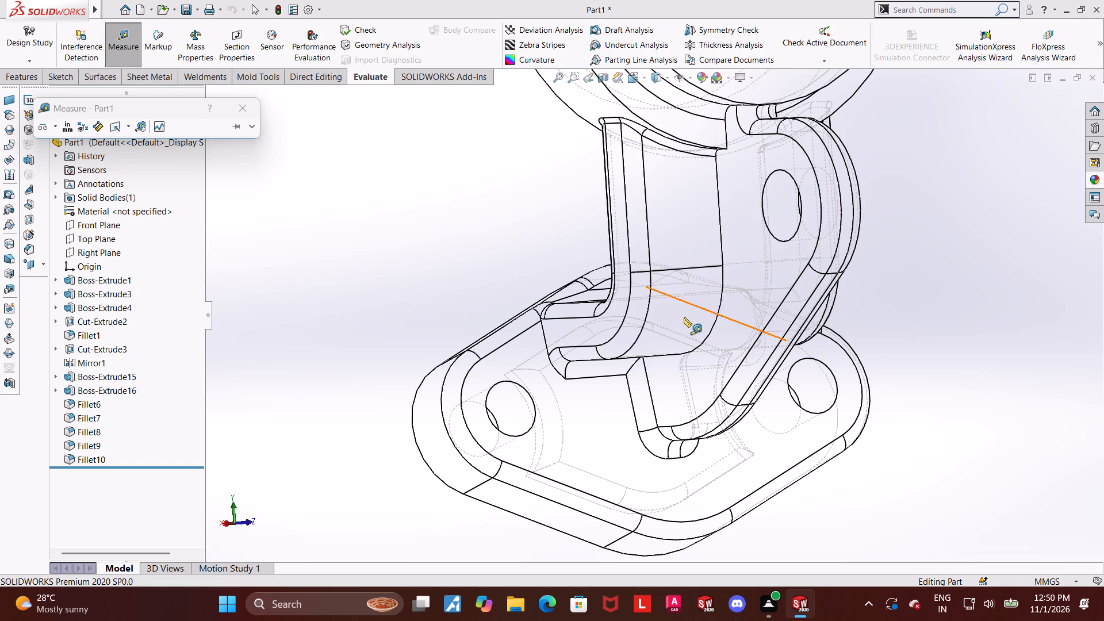
click(684, 317)
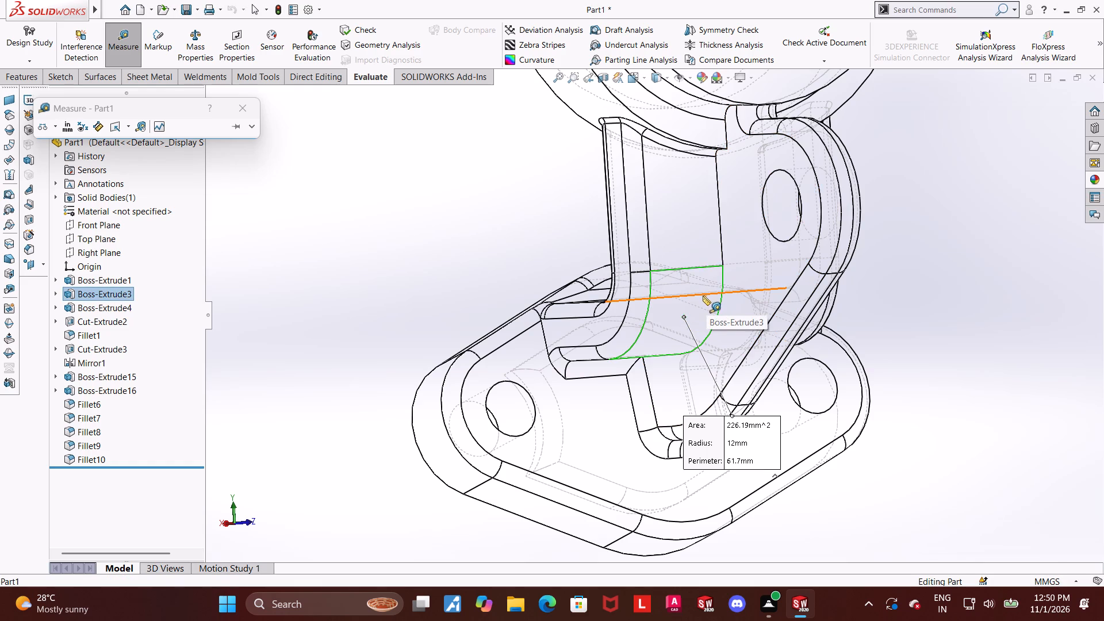
middle_drag(701, 296, 795, 375)
key(Escape)
Measure the inner bend of the arm between the upright and the flange.
click(139, 40)
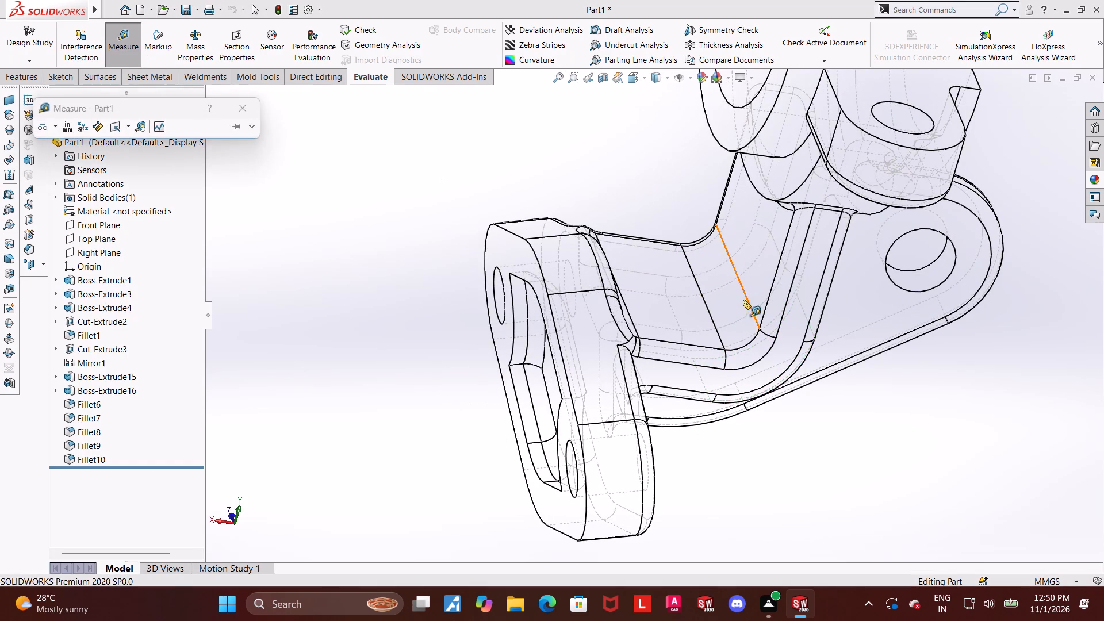
click(711, 293)
key(Escape)
click(119, 39)
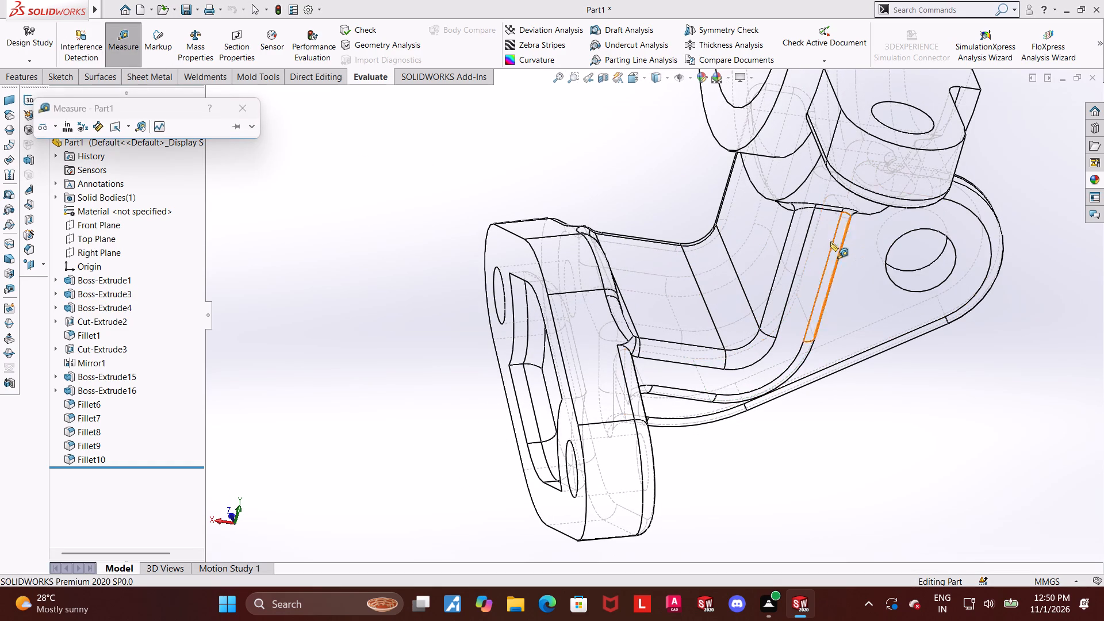
click(715, 245)
key(Escape)
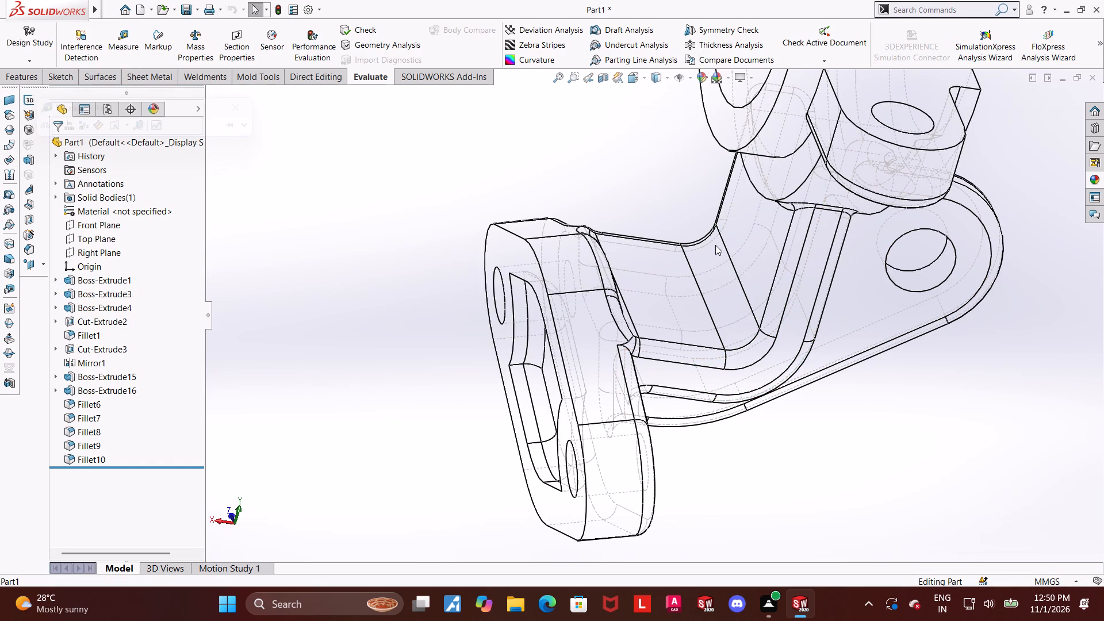
Return the bracket to the isometric view and the shaded with edges display style.
click(632, 80)
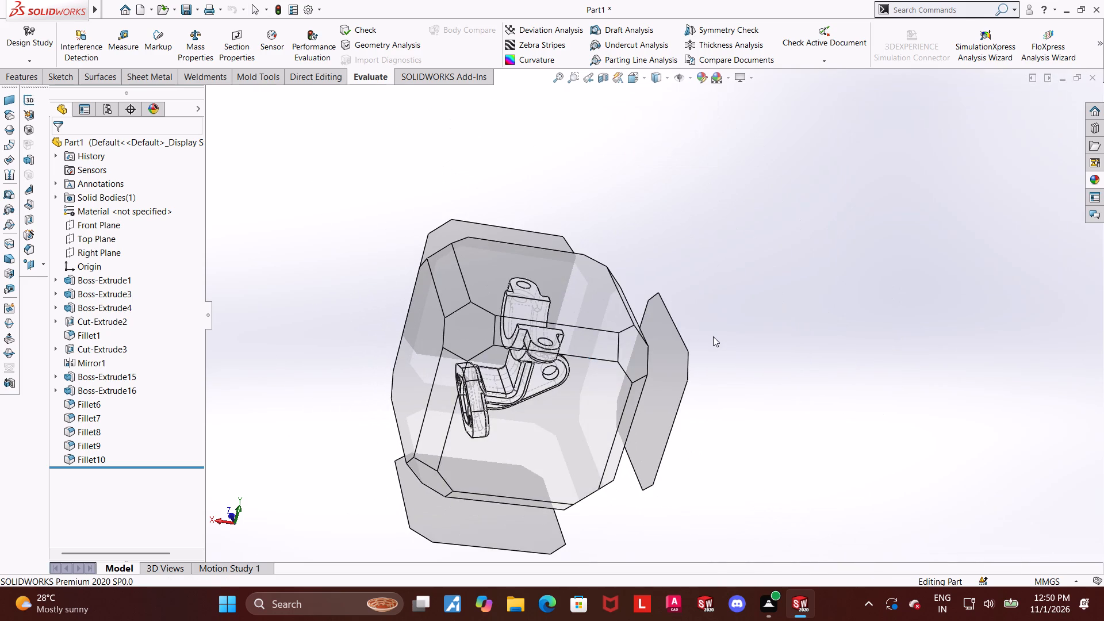
middle_drag(696, 320, 513, 356)
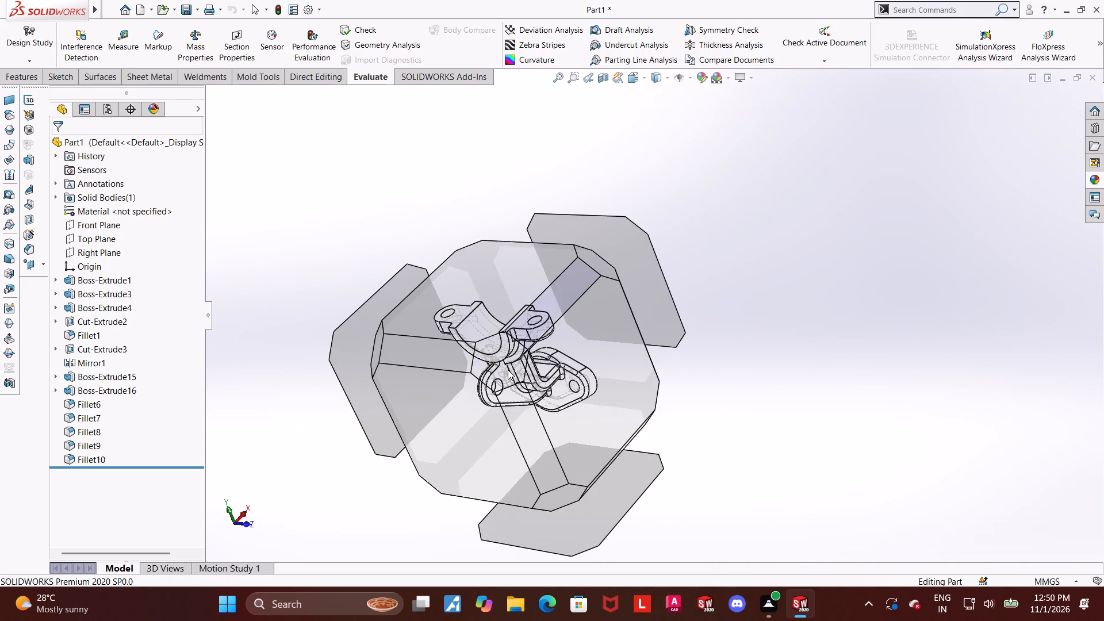
click(508, 370)
click(656, 81)
click(658, 93)
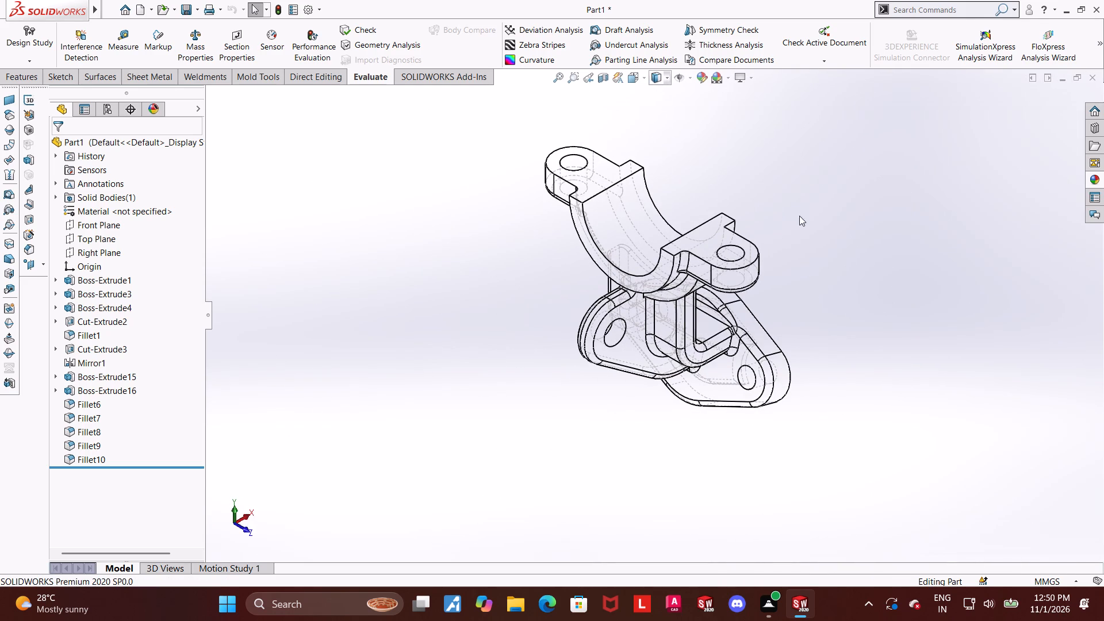
click(918, 354)
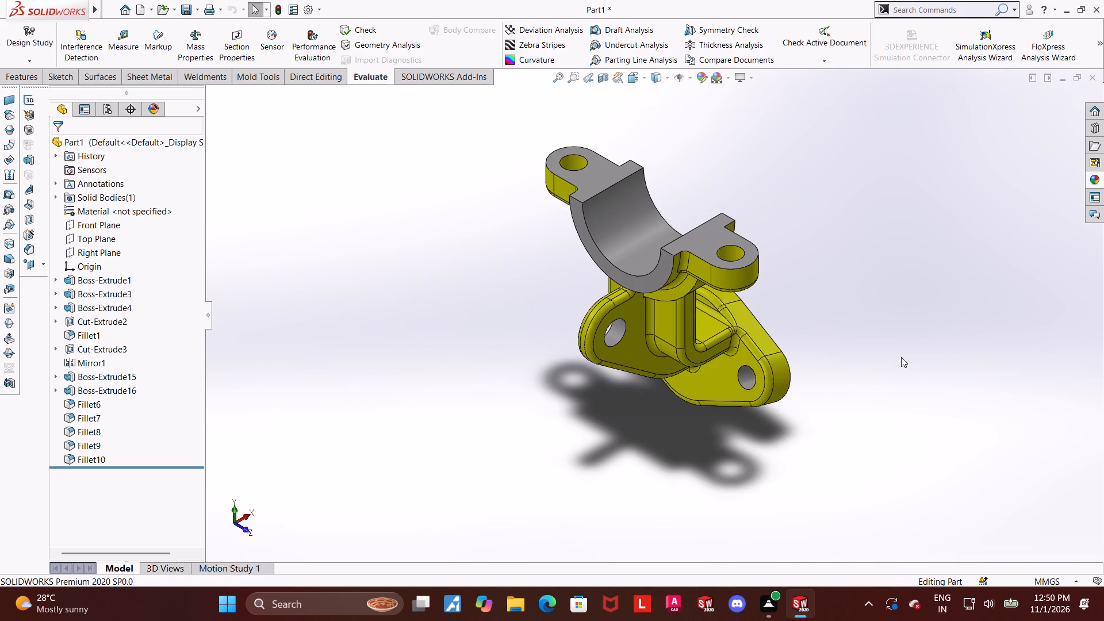
Examine the shaded bracket's arm, rib, flange and saddle from the side and in isometric view.
scroll(776, 382, down, 1)
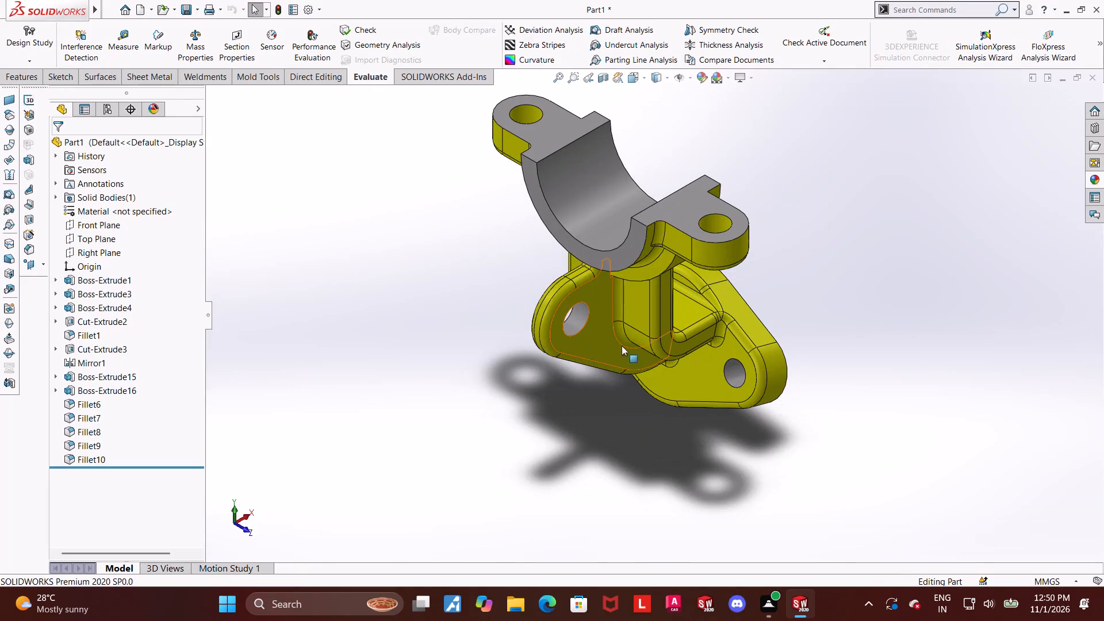
scroll(713, 356, down, 1)
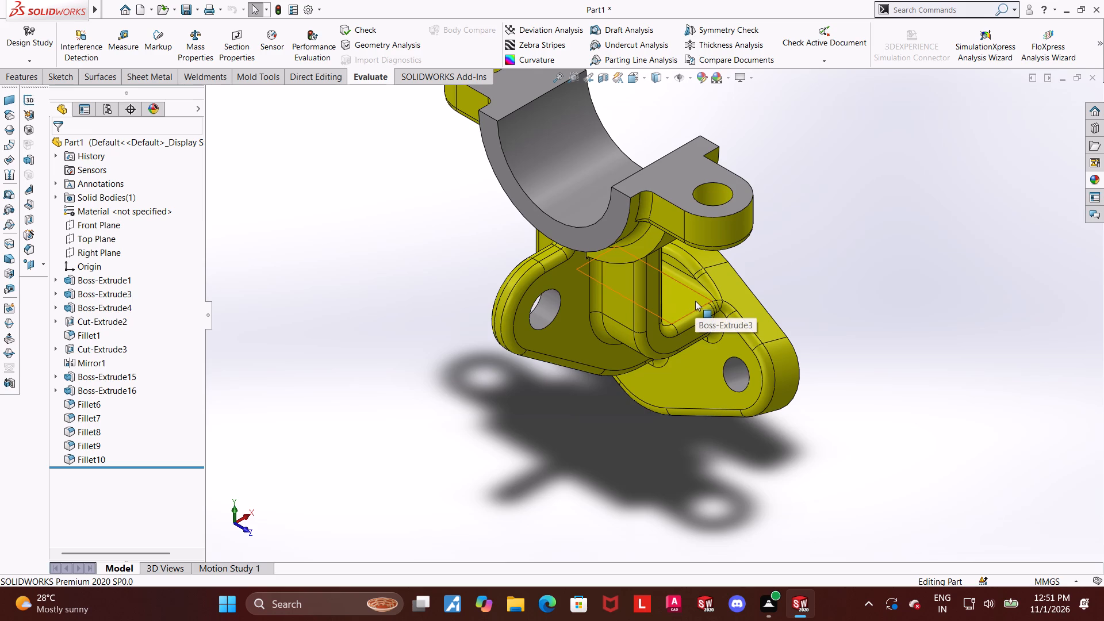
middle_drag(756, 286, 729, 191)
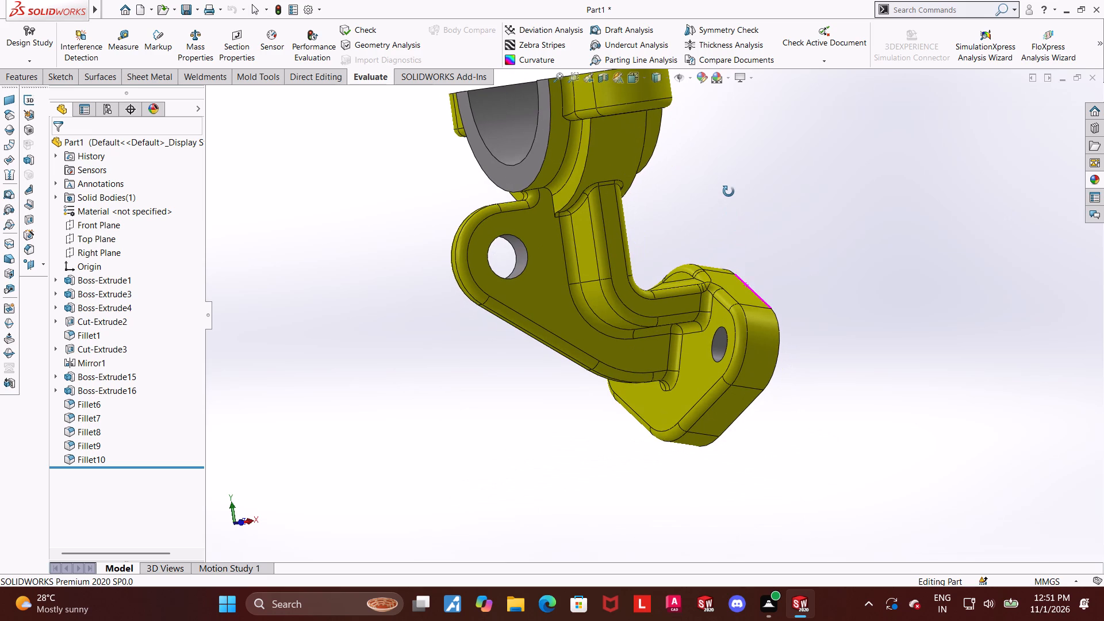
middle_drag(729, 191, 730, 203)
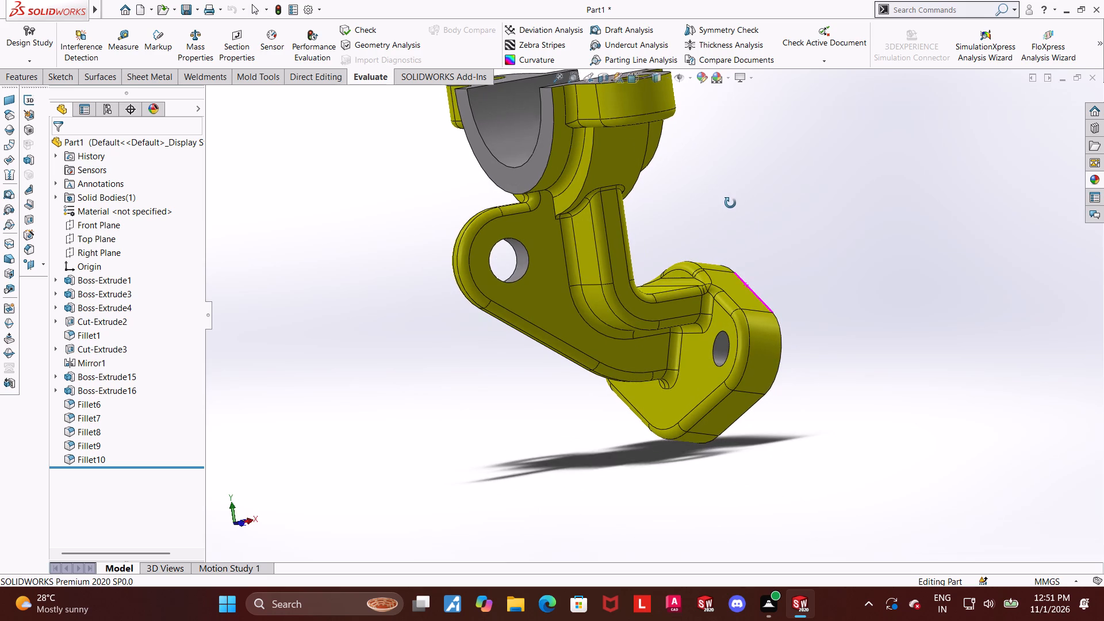
middle_drag(730, 203, 732, 207)
middle_click(714, 213)
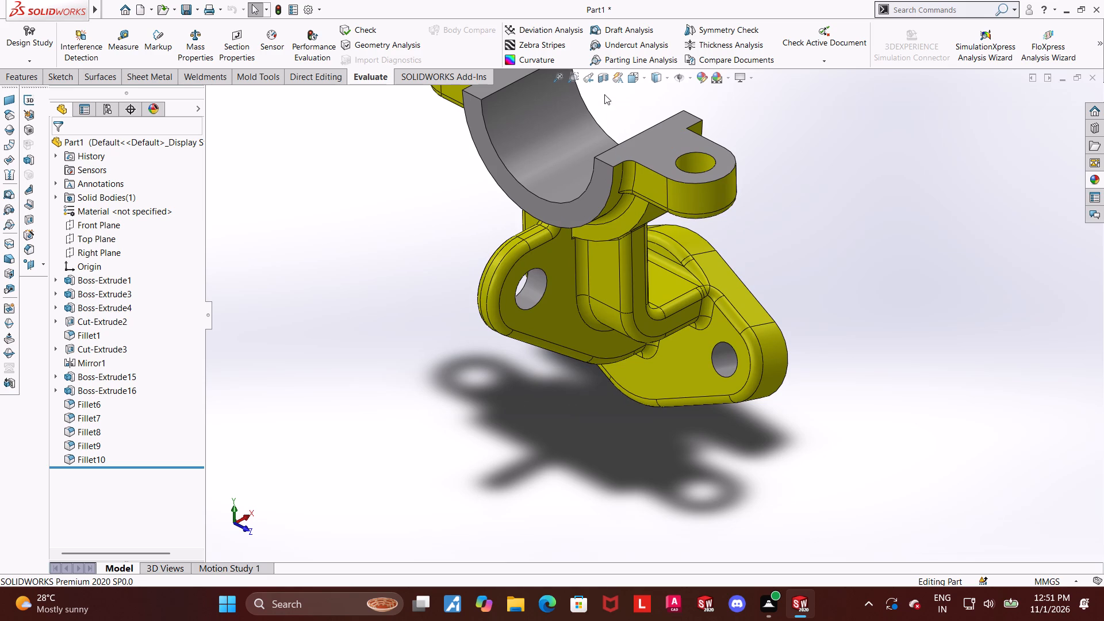
click(628, 78)
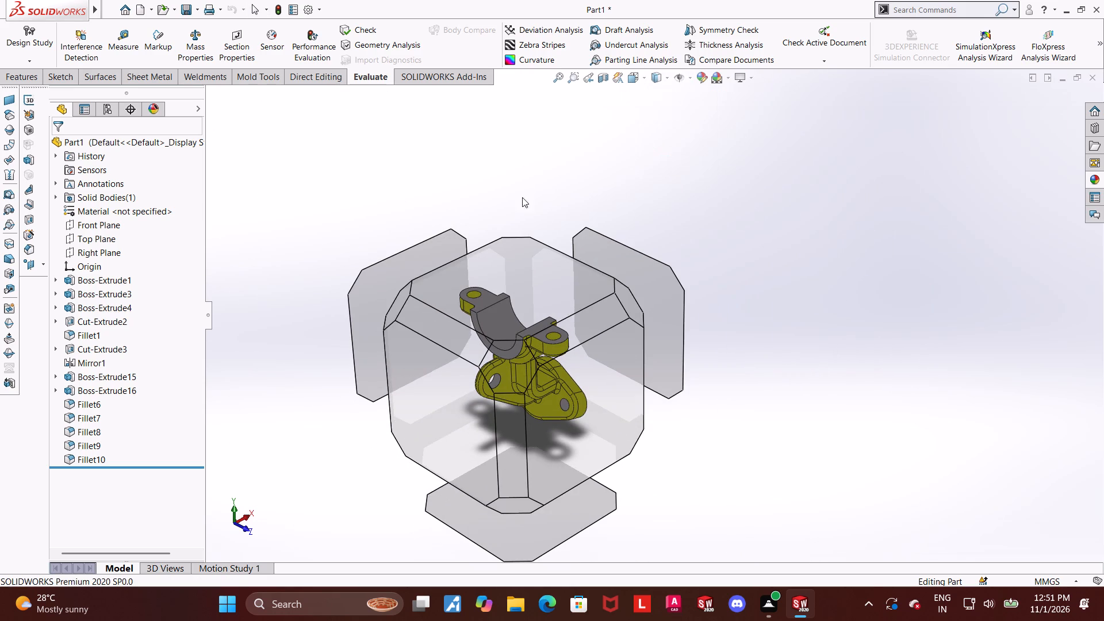
click(498, 372)
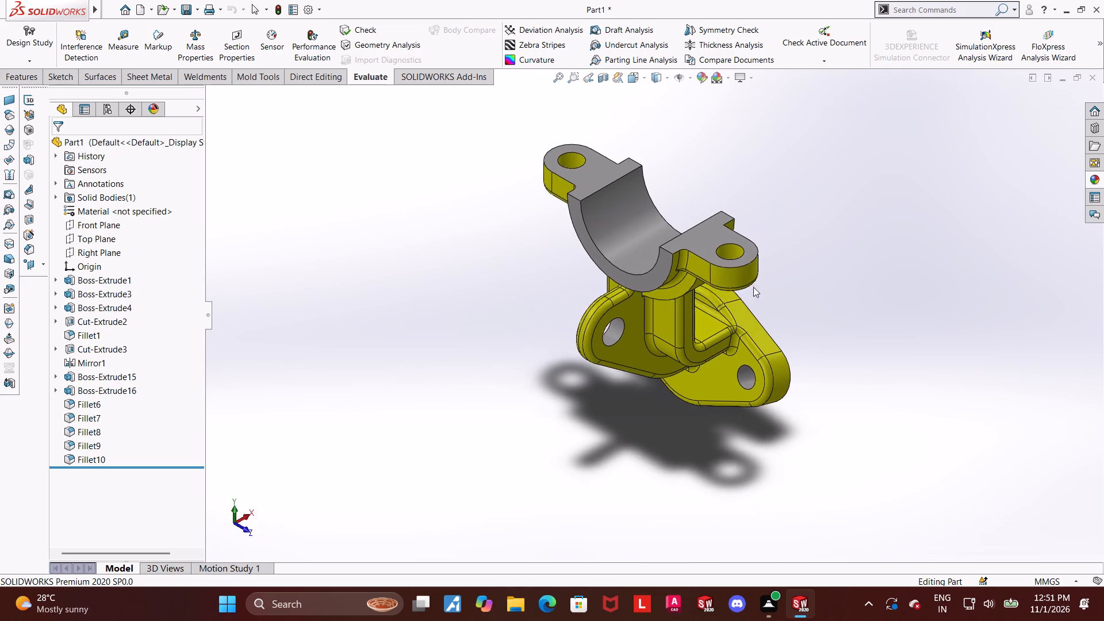
scroll(698, 288, down, 1)
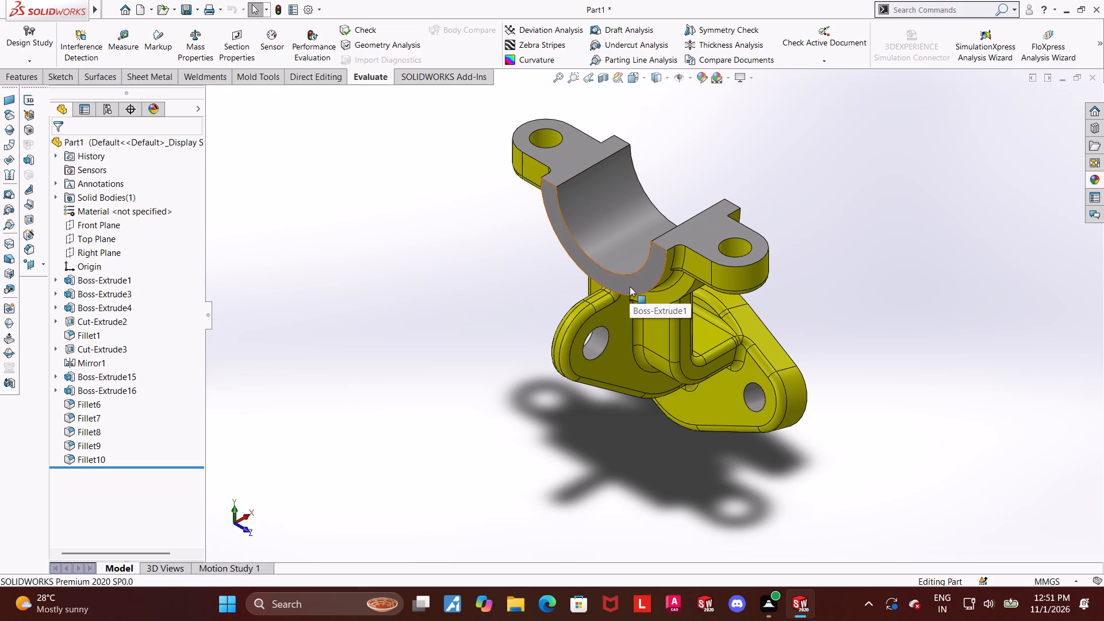
middle_drag(665, 298, 609, 244)
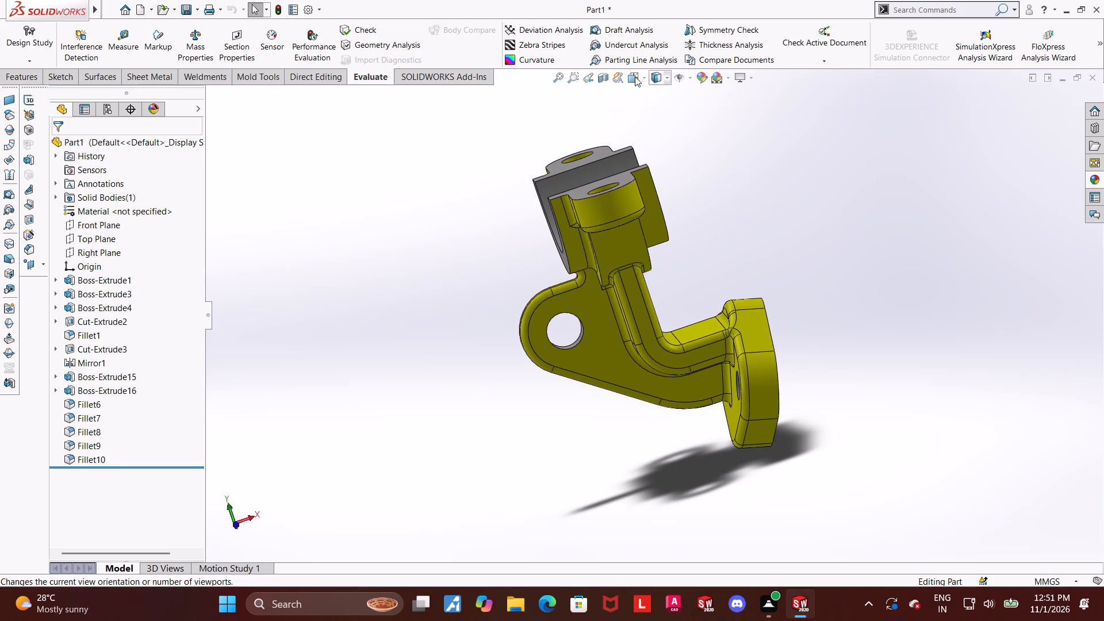
Examine the saddle, arm and holed lug from the back view and from angled views towards the flange.
click(635, 76)
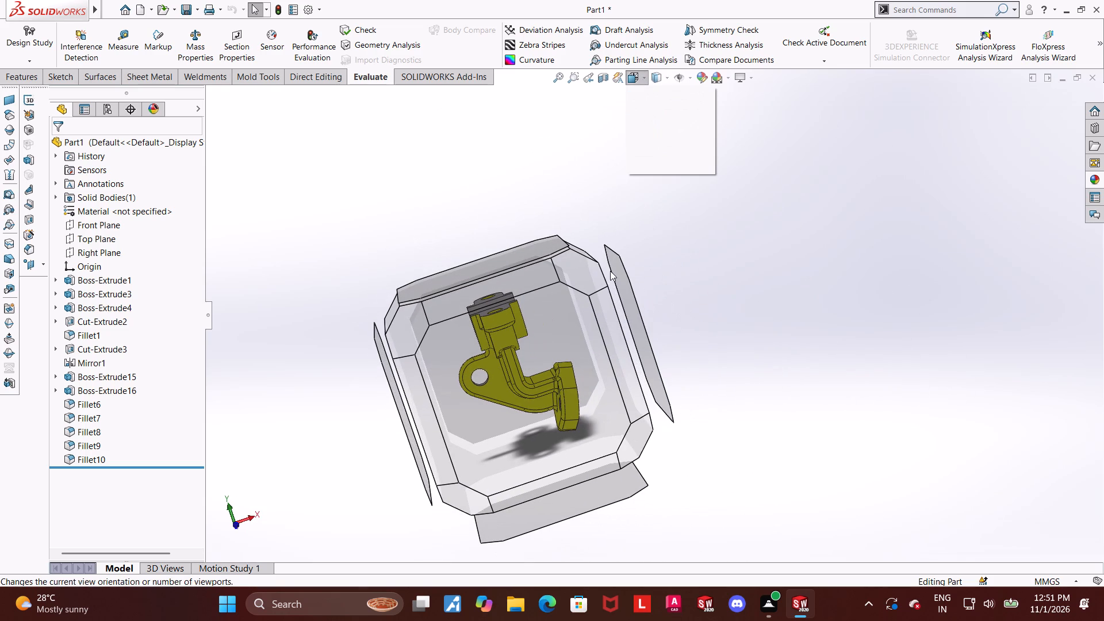
middle_drag(518, 328, 727, 296)
click(573, 316)
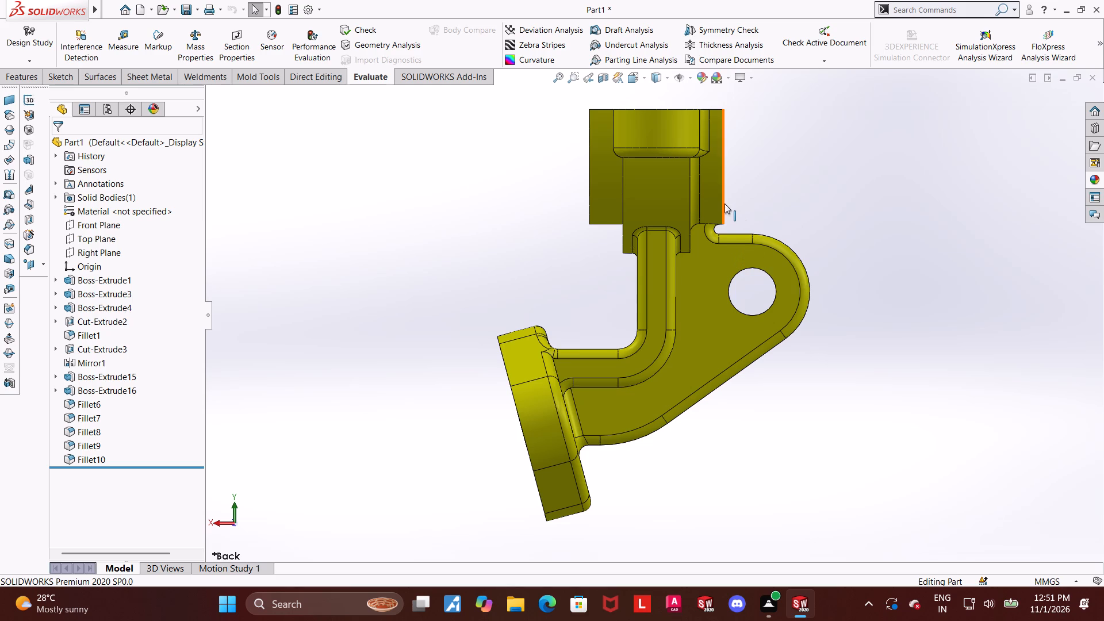
scroll(689, 227, down, 2)
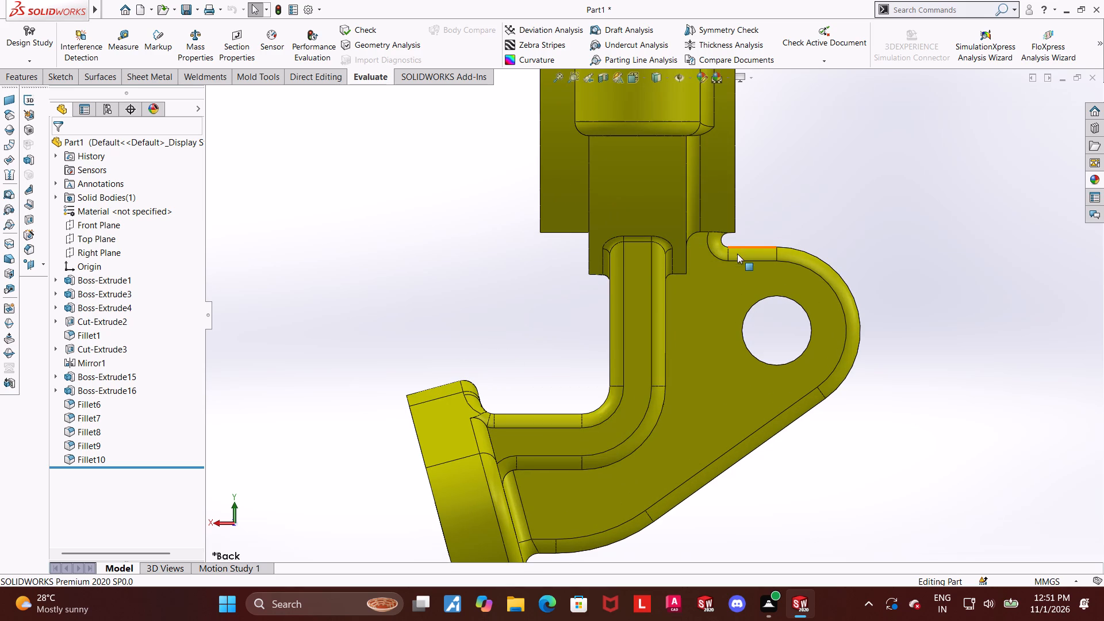
middle_drag(578, 235, 603, 242)
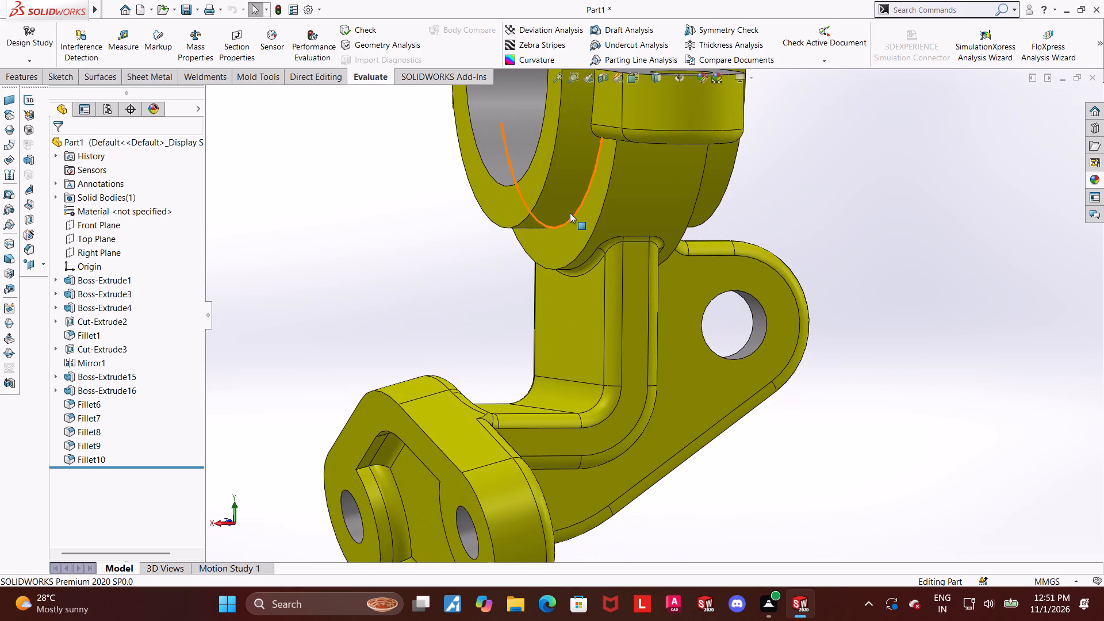
scroll(576, 216, up, 4)
middle_drag(636, 221, 611, 216)
scroll(648, 237, up, 1)
scroll(649, 244, down, 2)
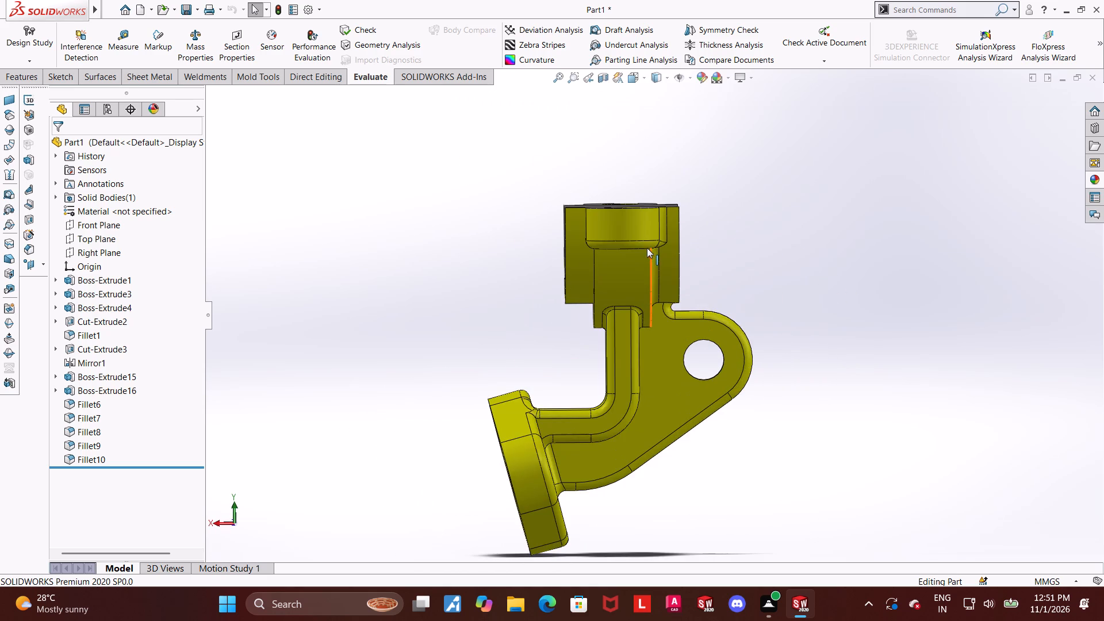
scroll(646, 251, down, 1)
middle_drag(620, 305, 639, 316)
scroll(611, 286, down, 1)
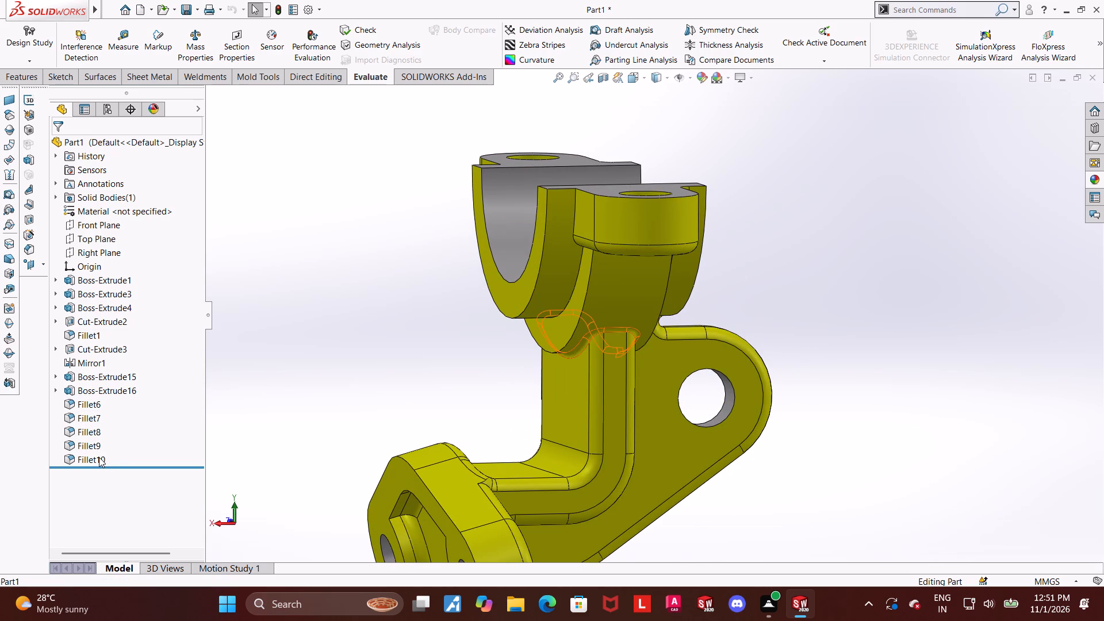
Edit Fillet9 to include the curved edge where the saddle meets the narrower band beneath it.
click(95, 443)
click(111, 415)
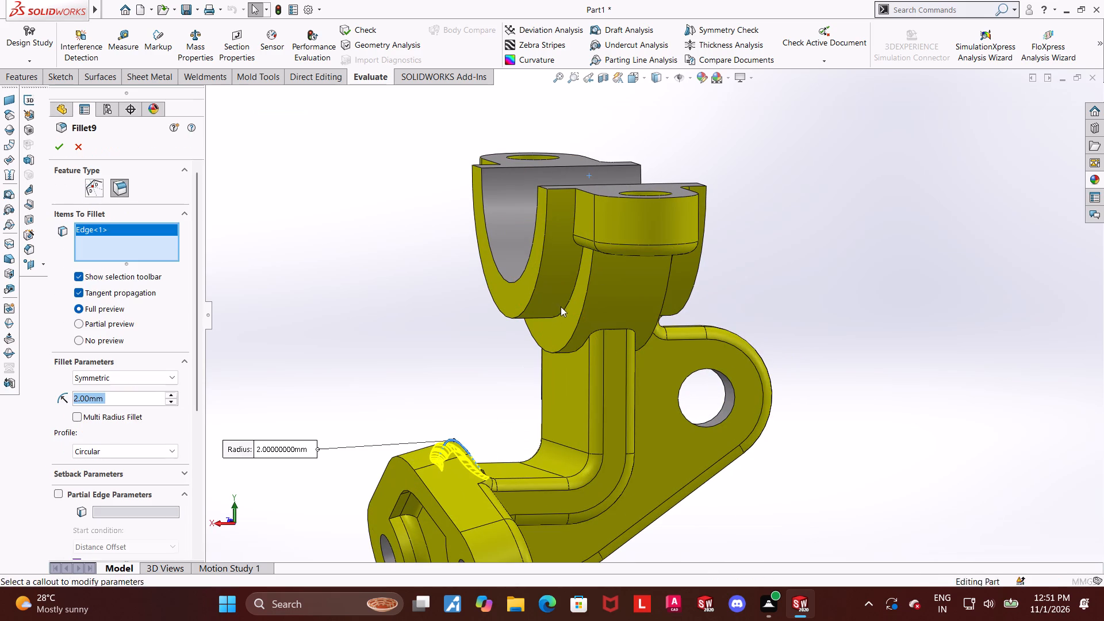
click(569, 303)
click(60, 149)
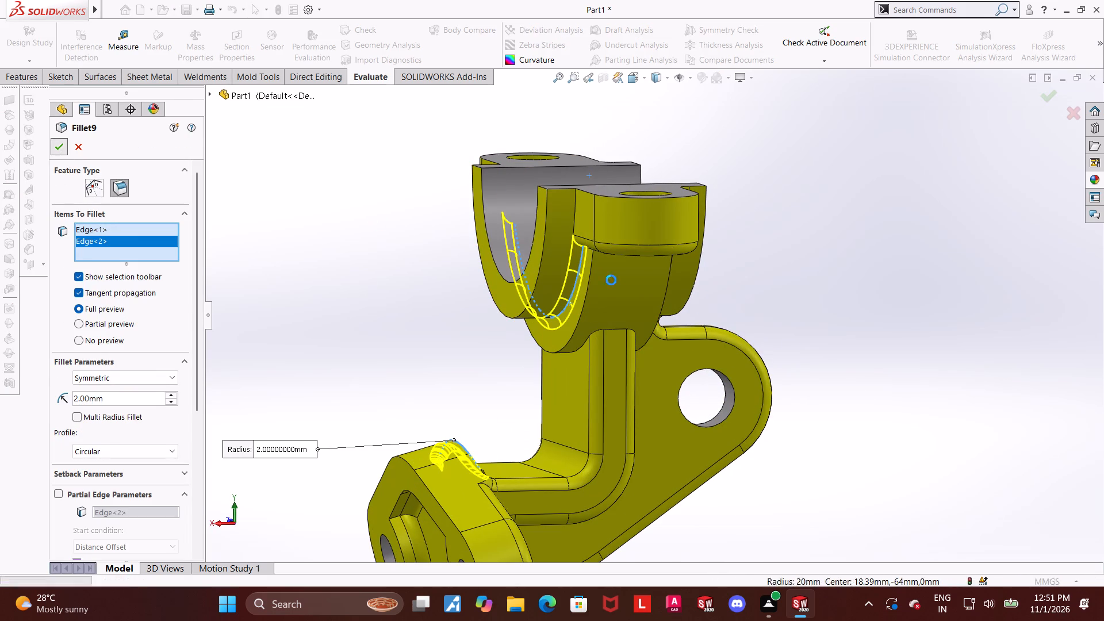
click(852, 379)
Examine the filleted junctions between saddle, band, arm and lug from the back and from the lug side.
middle_drag(780, 347, 770, 345)
click(635, 78)
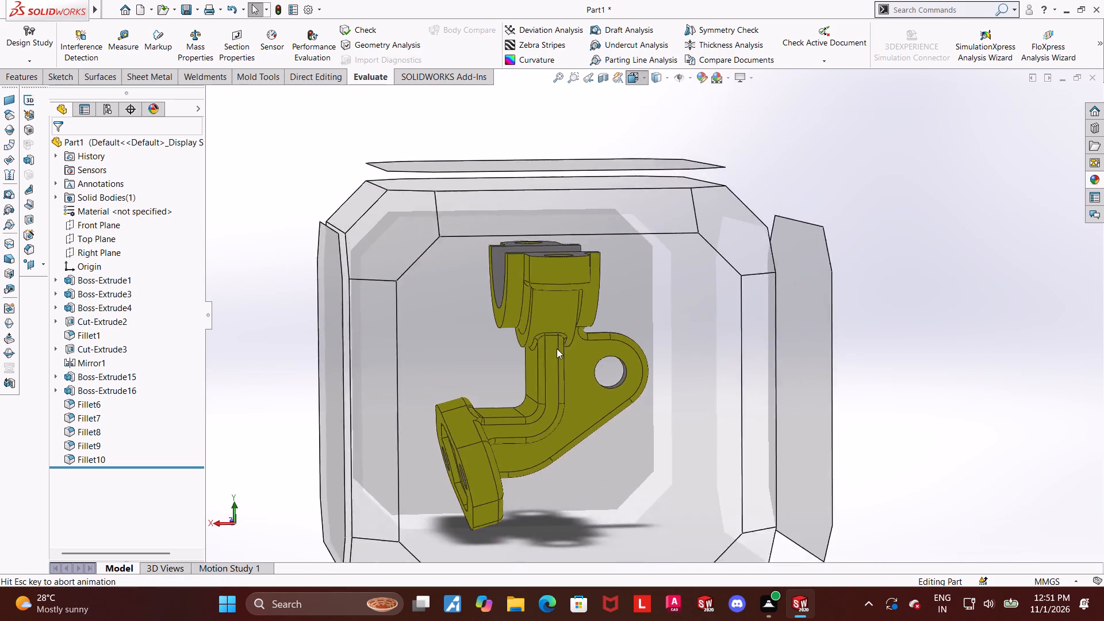
click(552, 352)
scroll(651, 214, down, 3)
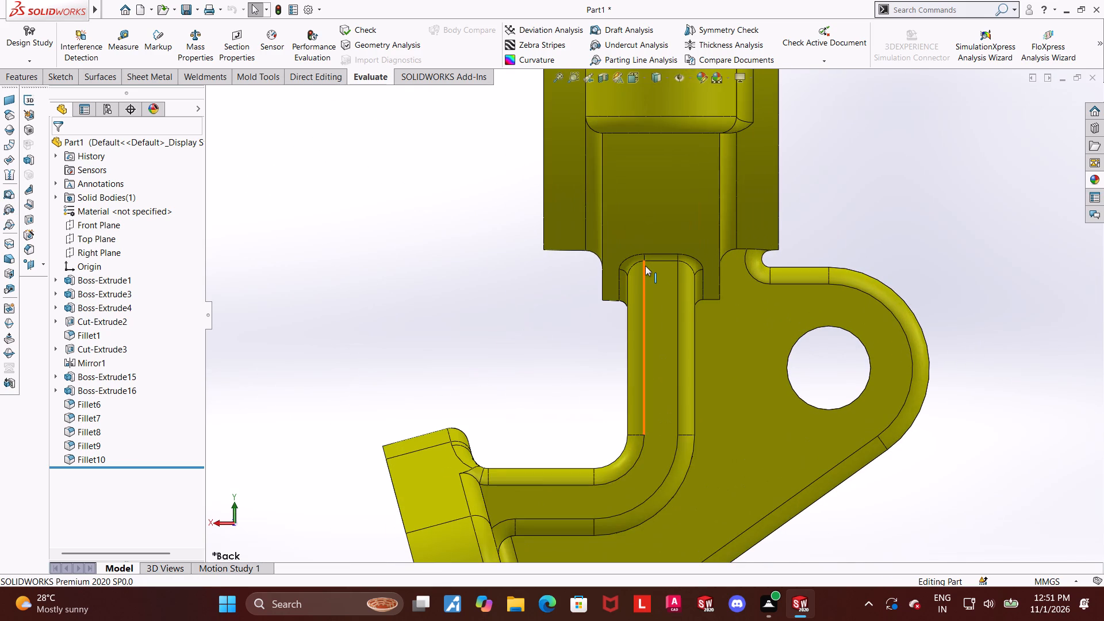
scroll(645, 266, down, 1)
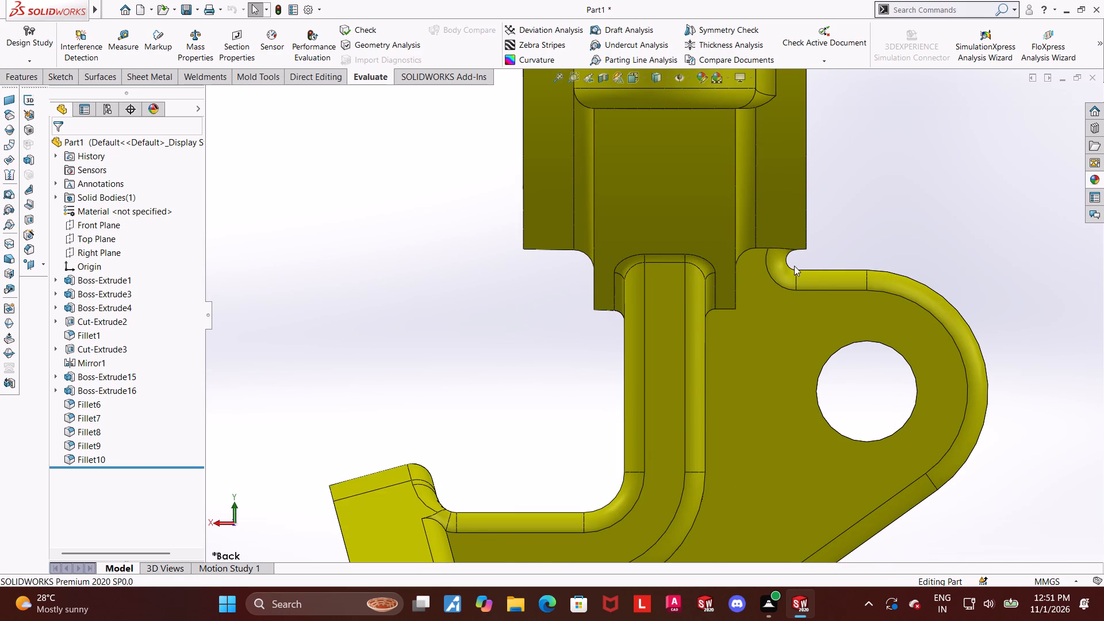
scroll(794, 266, up, 3)
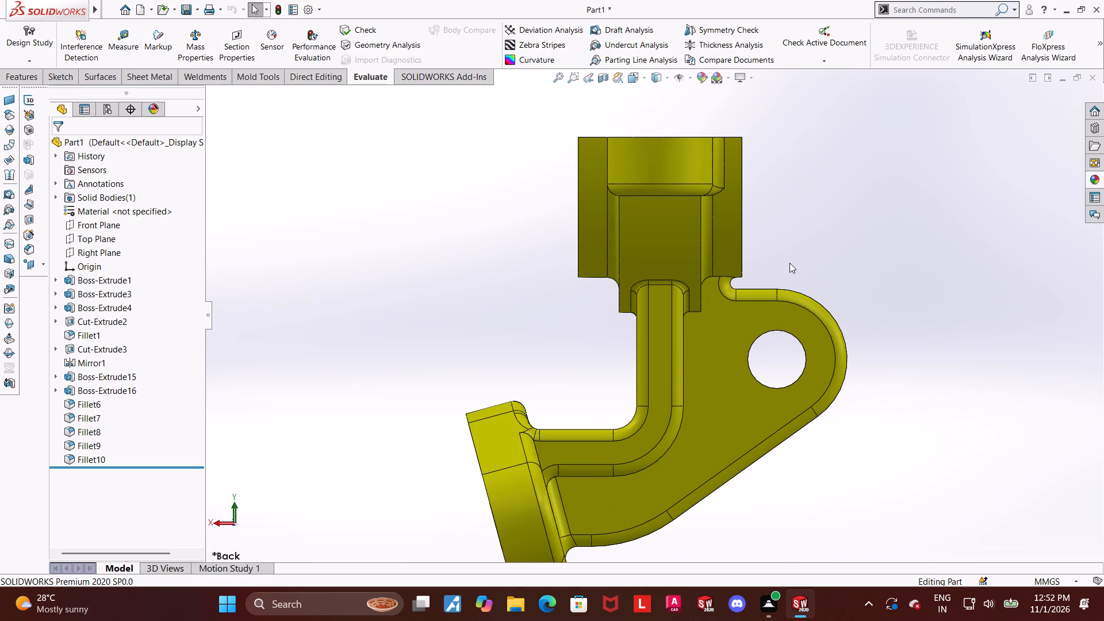
middle_drag(767, 260, 646, 258)
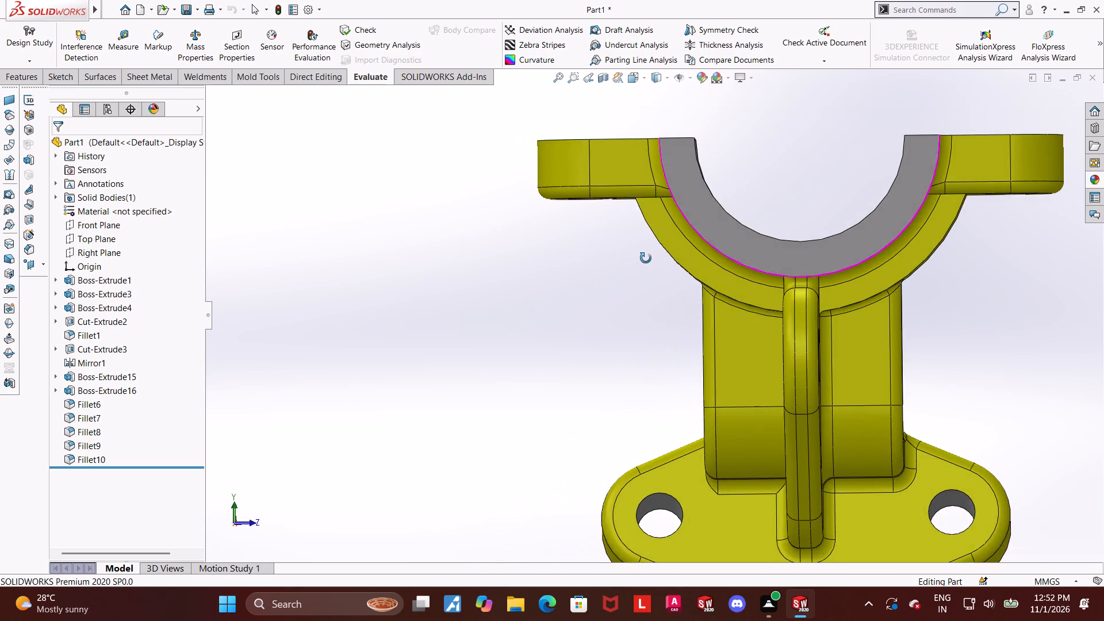
middle_drag(646, 258, 622, 267)
scroll(701, 252, up, 3)
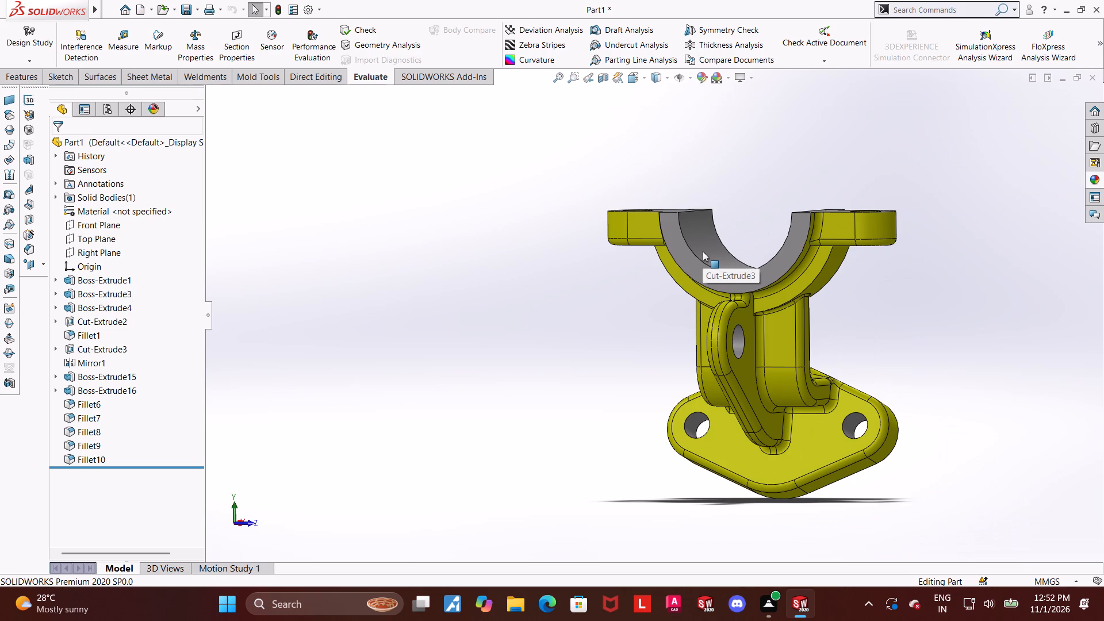
Examine the underside of the saddle and its junction with the arm in isometric and angled views.
click(631, 83)
click(582, 270)
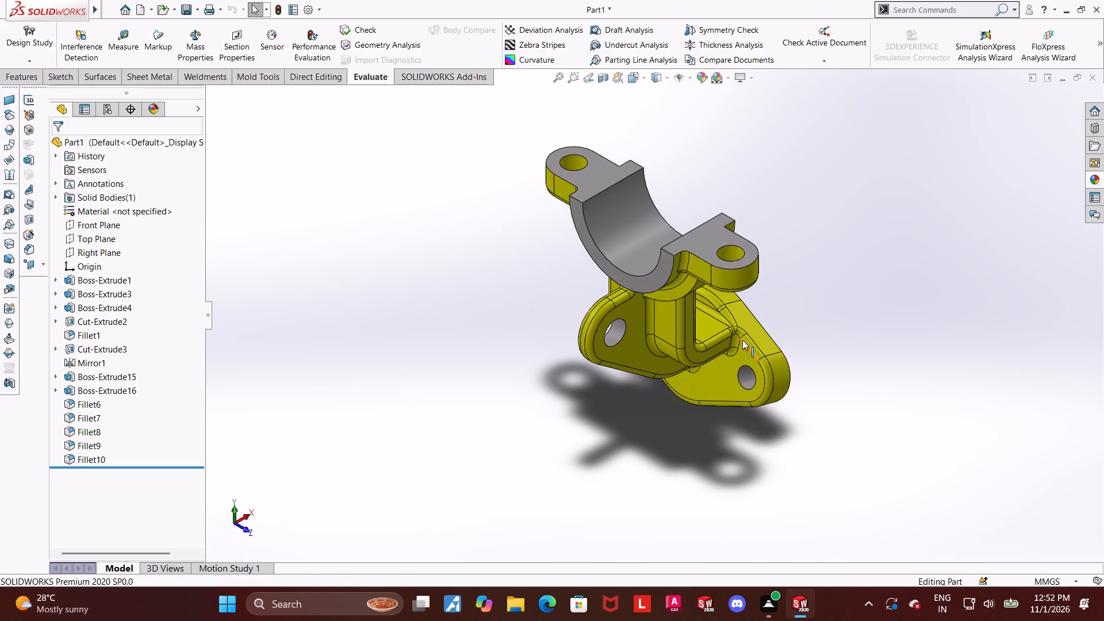
scroll(714, 296, down, 3)
scroll(668, 302, down, 1)
middle_drag(665, 305, 661, 239)
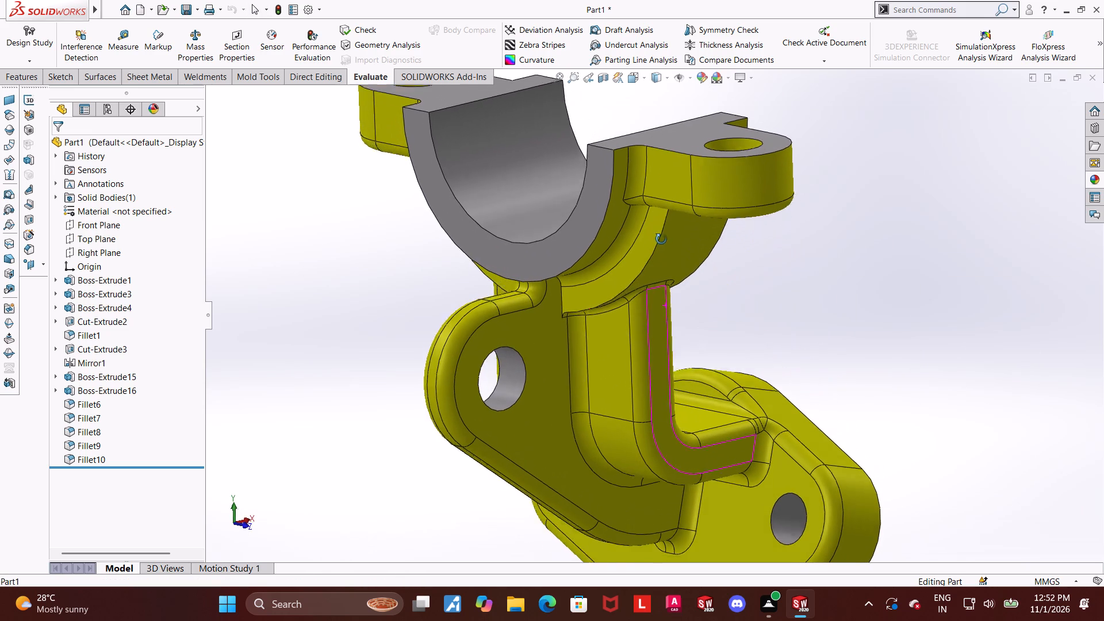
middle_drag(661, 239, 661, 237)
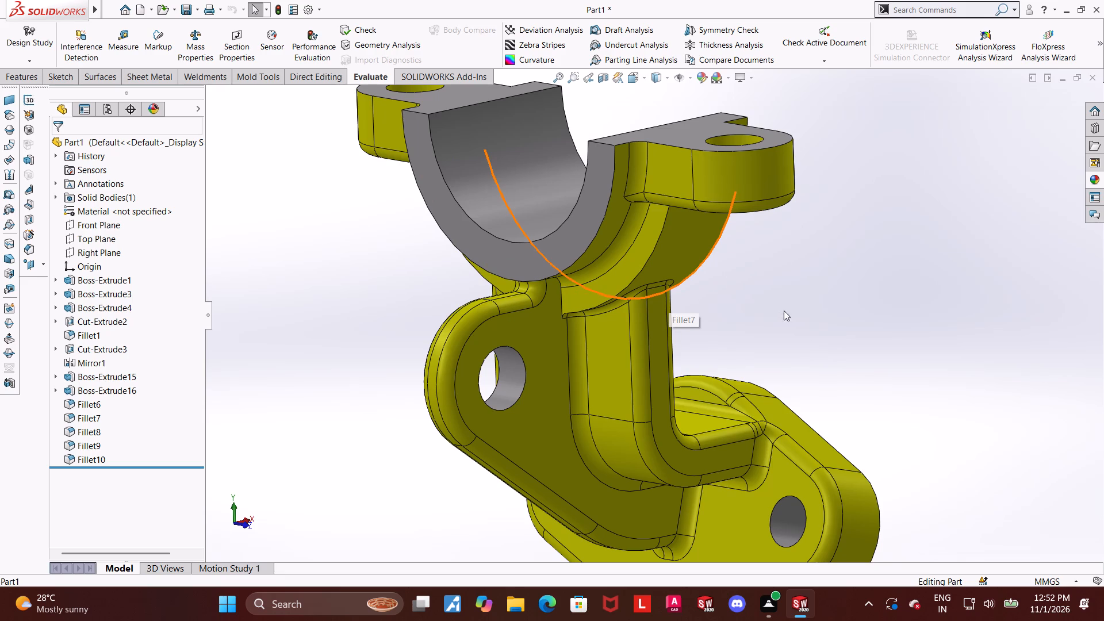
middle_drag(739, 286, 758, 304)
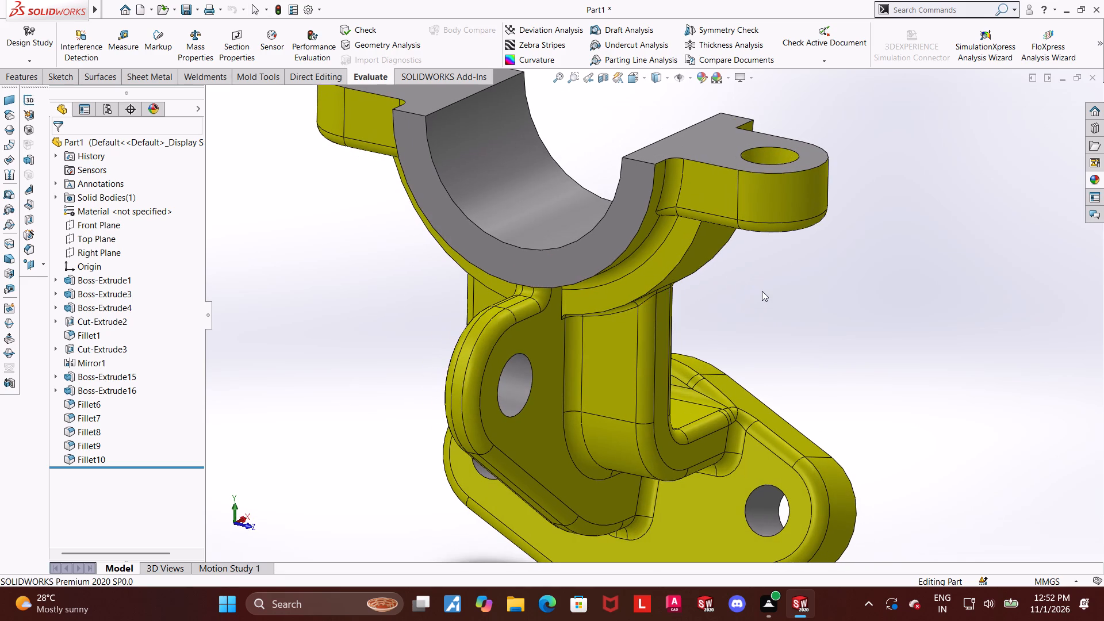
key(ctrl+7)
scroll(708, 290, up, 2)
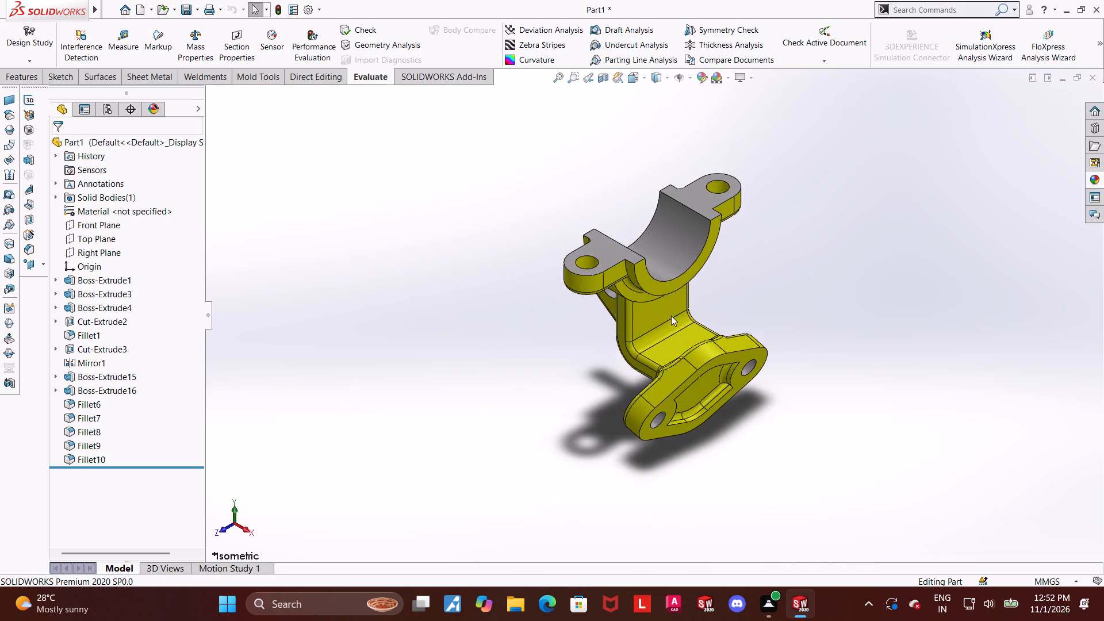
middle_drag(673, 300, 797, 212)
click(628, 78)
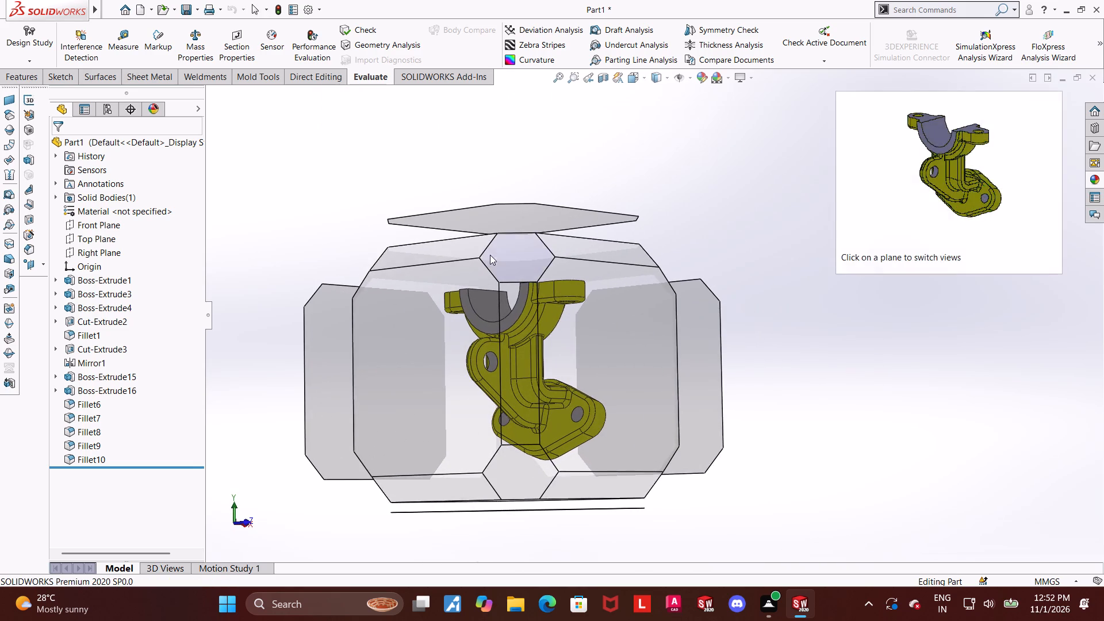
click(501, 259)
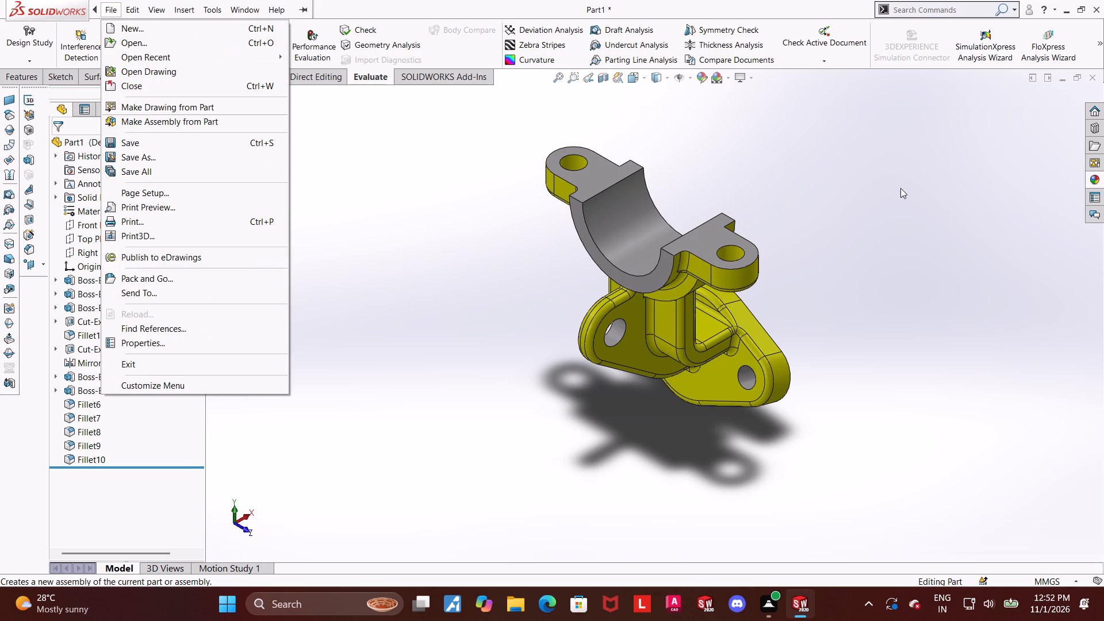
Examine the unfilleted edges of the curved band beneath the saddle from the lug side.
click(936, 208)
middle_drag(729, 304, 756, 294)
scroll(755, 220, up, 1)
scroll(755, 220, down, 4)
middle_drag(762, 232, 741, 178)
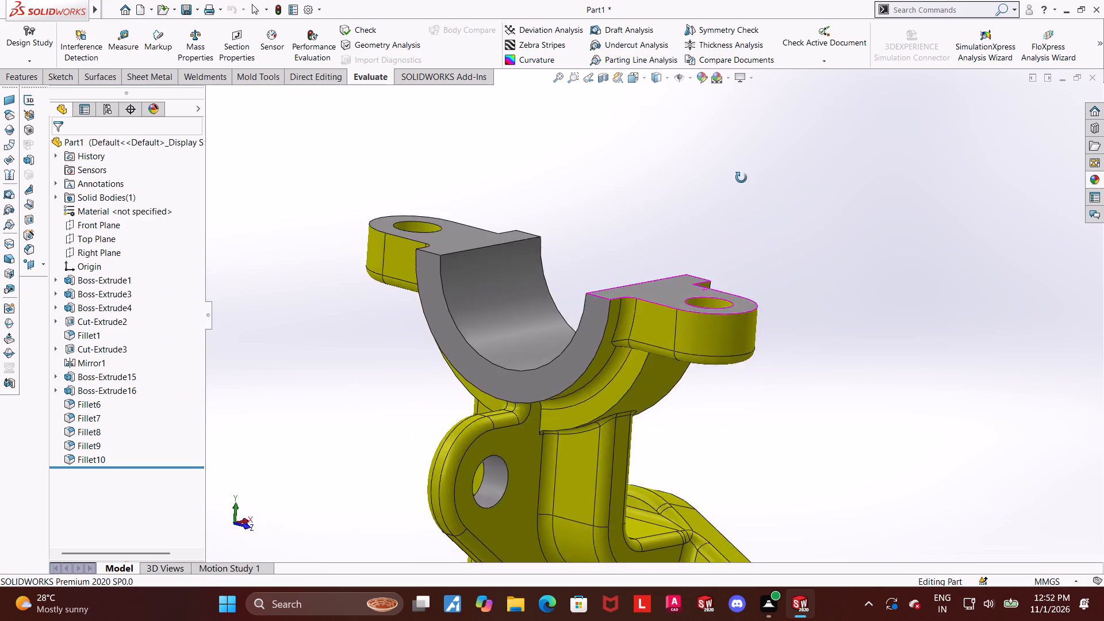
middle_drag(741, 178, 750, 232)
scroll(557, 289, up, 3)
middle_drag(661, 286, 634, 251)
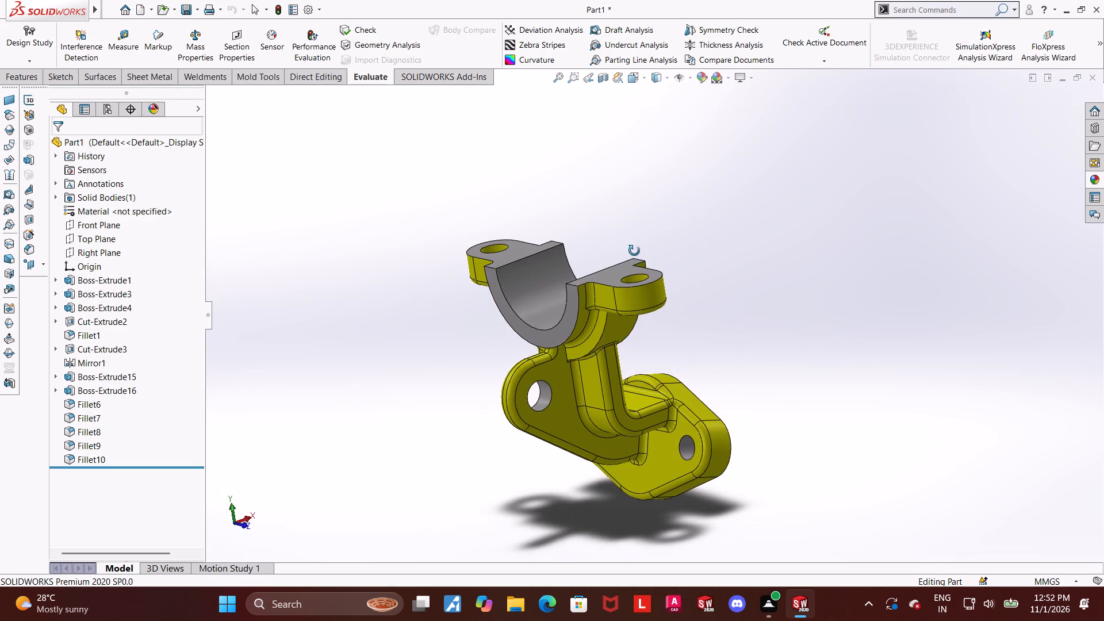
middle_drag(634, 251, 643, 252)
scroll(676, 355, down, 3)
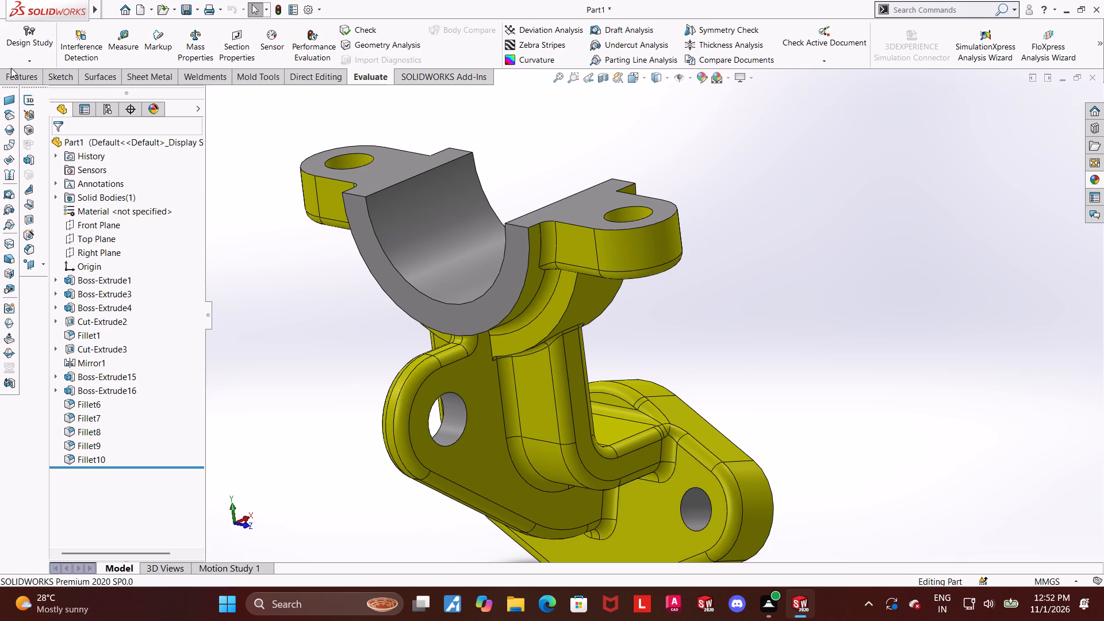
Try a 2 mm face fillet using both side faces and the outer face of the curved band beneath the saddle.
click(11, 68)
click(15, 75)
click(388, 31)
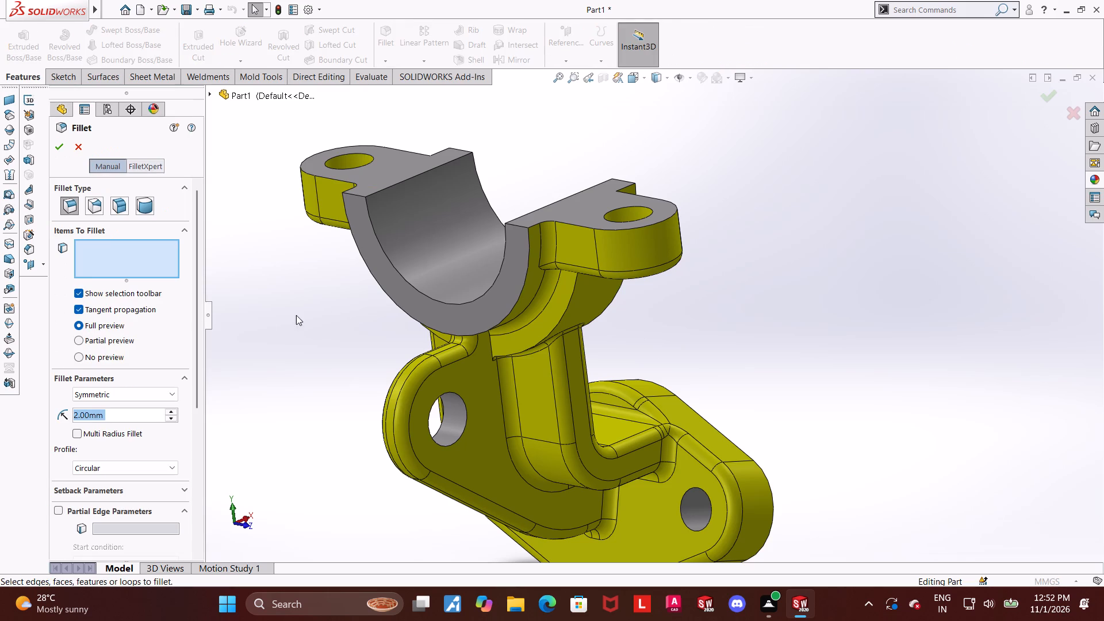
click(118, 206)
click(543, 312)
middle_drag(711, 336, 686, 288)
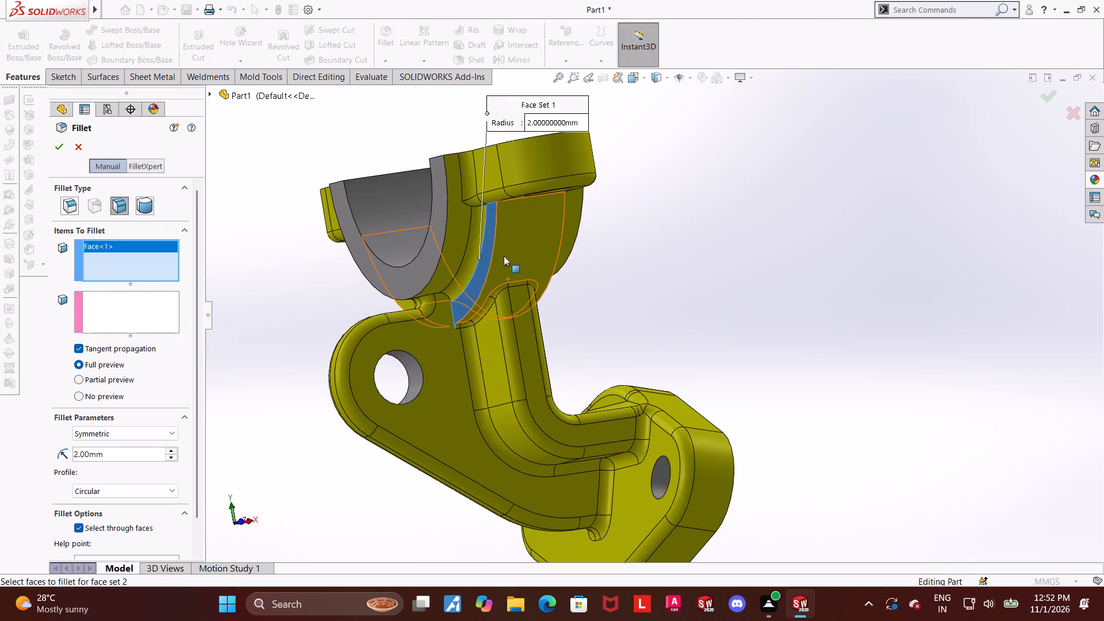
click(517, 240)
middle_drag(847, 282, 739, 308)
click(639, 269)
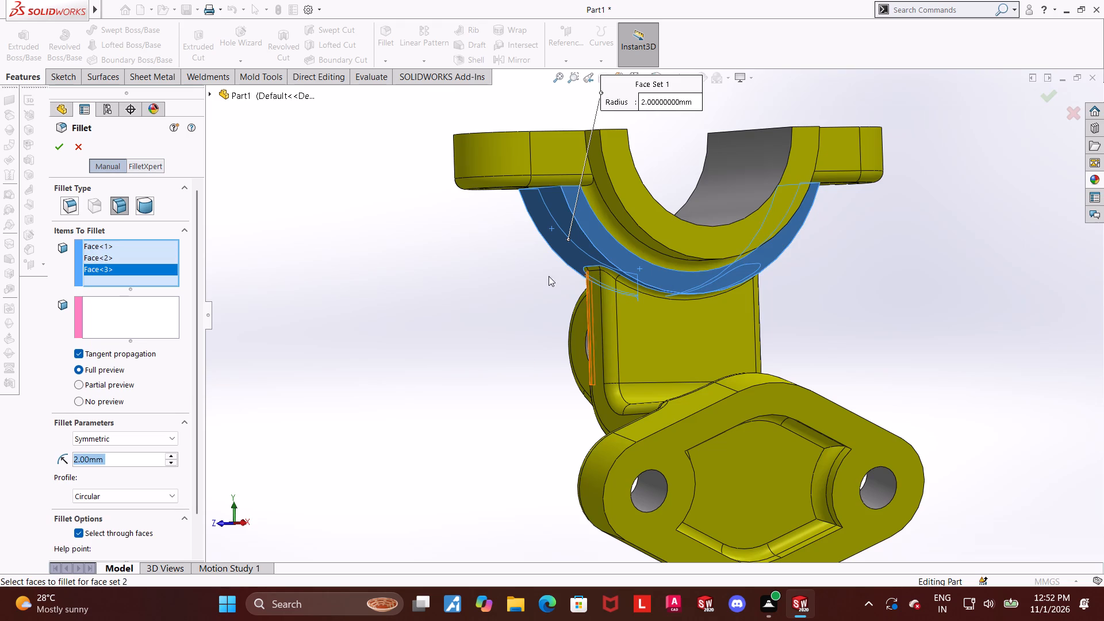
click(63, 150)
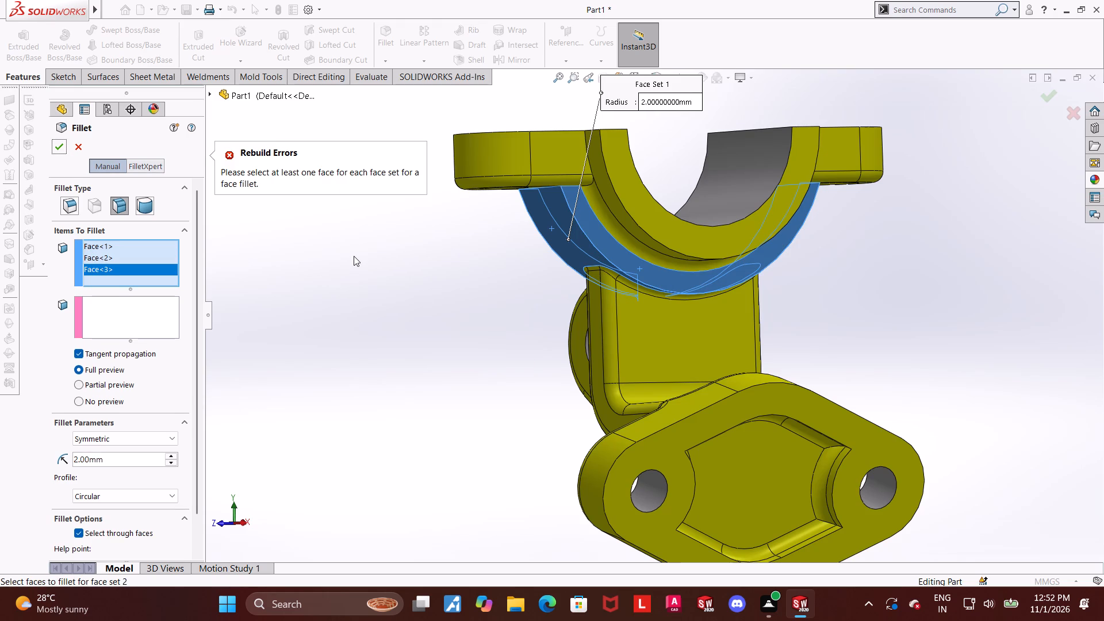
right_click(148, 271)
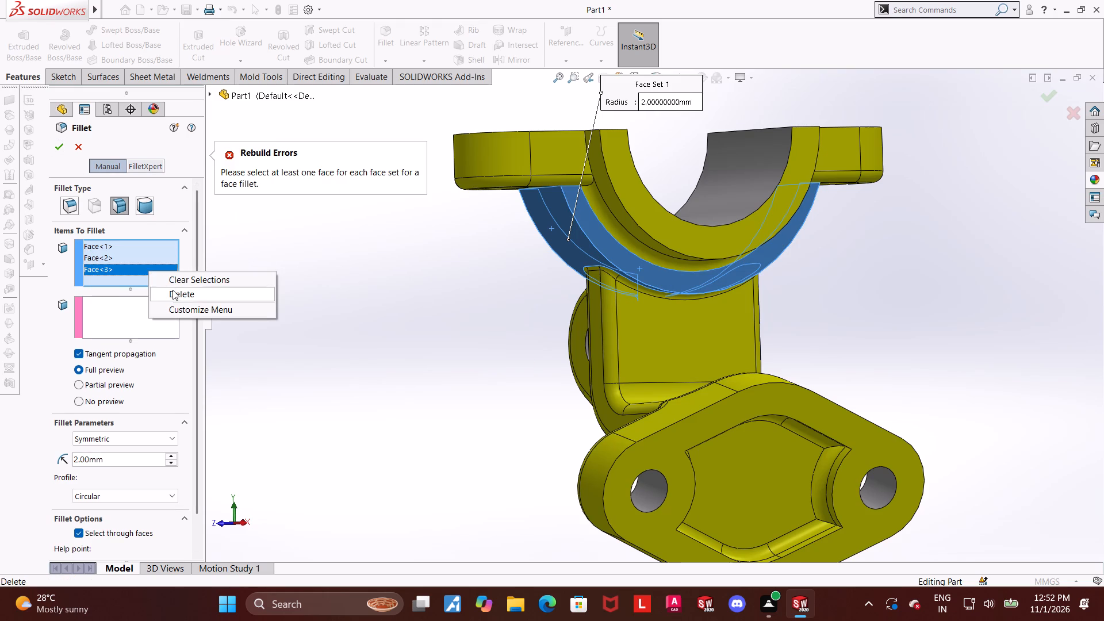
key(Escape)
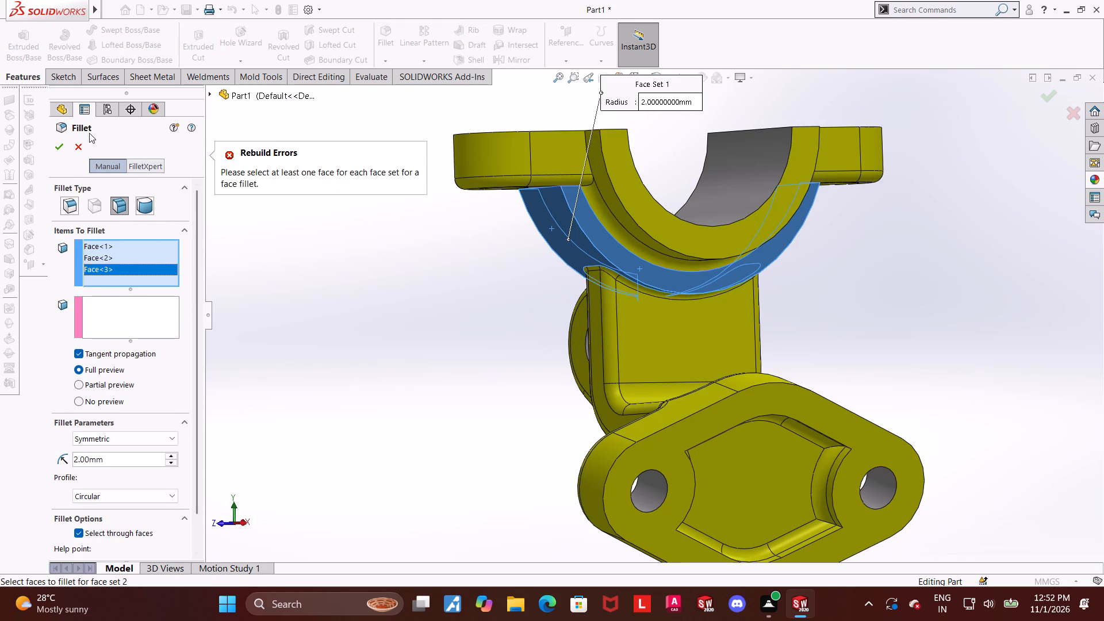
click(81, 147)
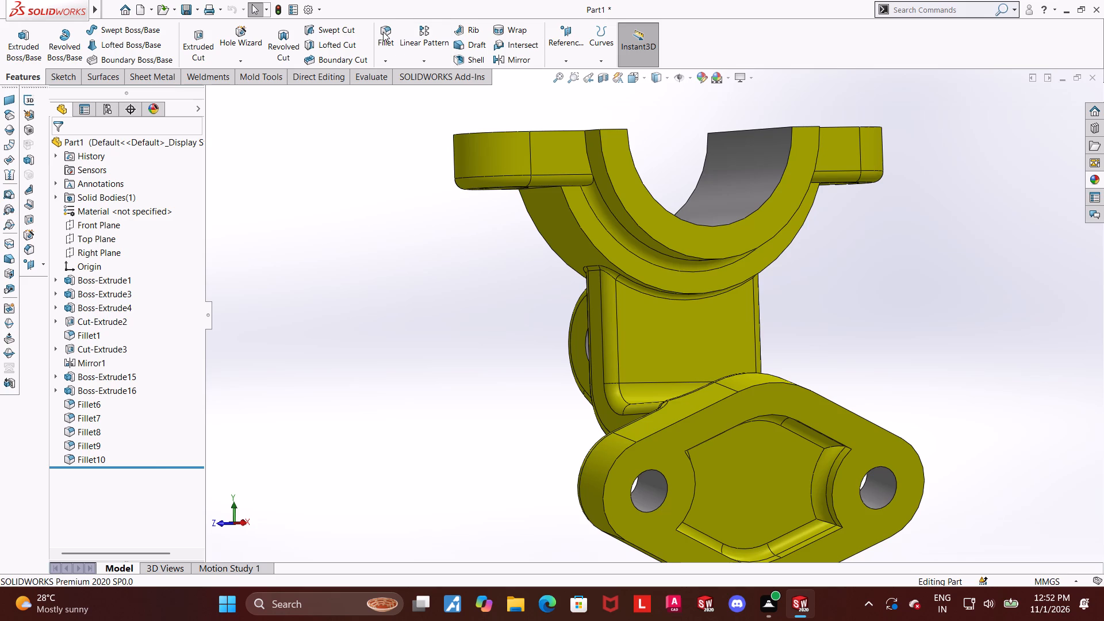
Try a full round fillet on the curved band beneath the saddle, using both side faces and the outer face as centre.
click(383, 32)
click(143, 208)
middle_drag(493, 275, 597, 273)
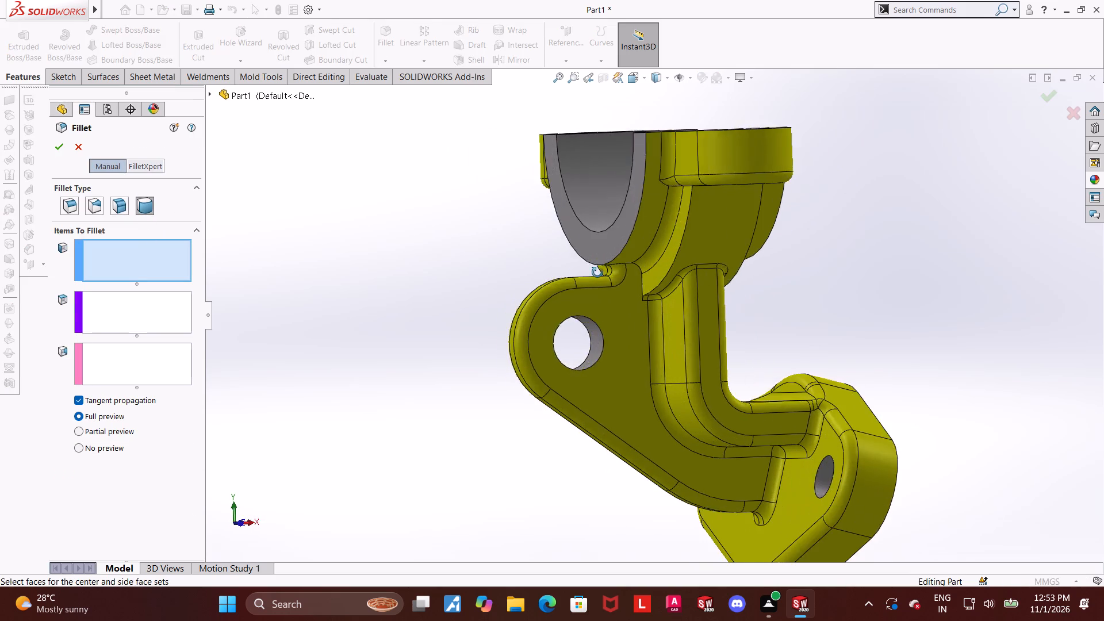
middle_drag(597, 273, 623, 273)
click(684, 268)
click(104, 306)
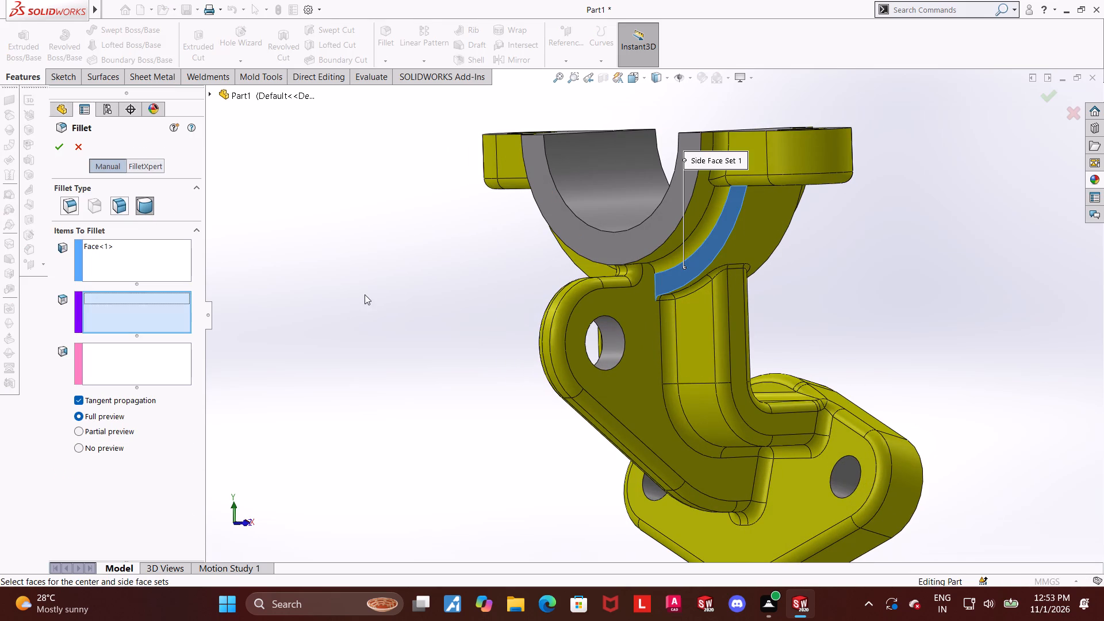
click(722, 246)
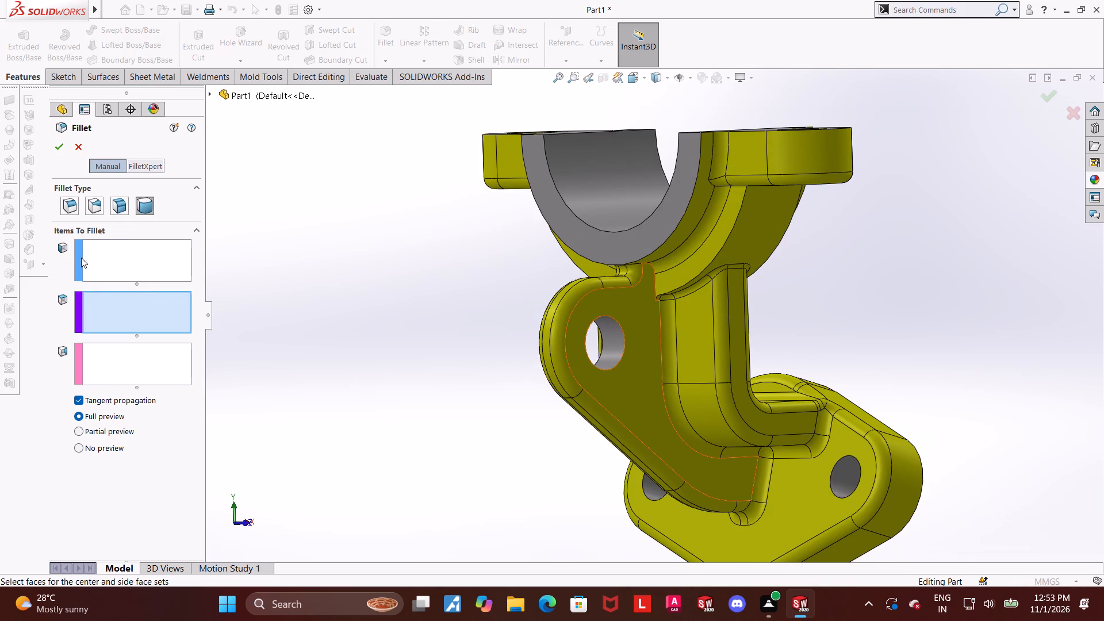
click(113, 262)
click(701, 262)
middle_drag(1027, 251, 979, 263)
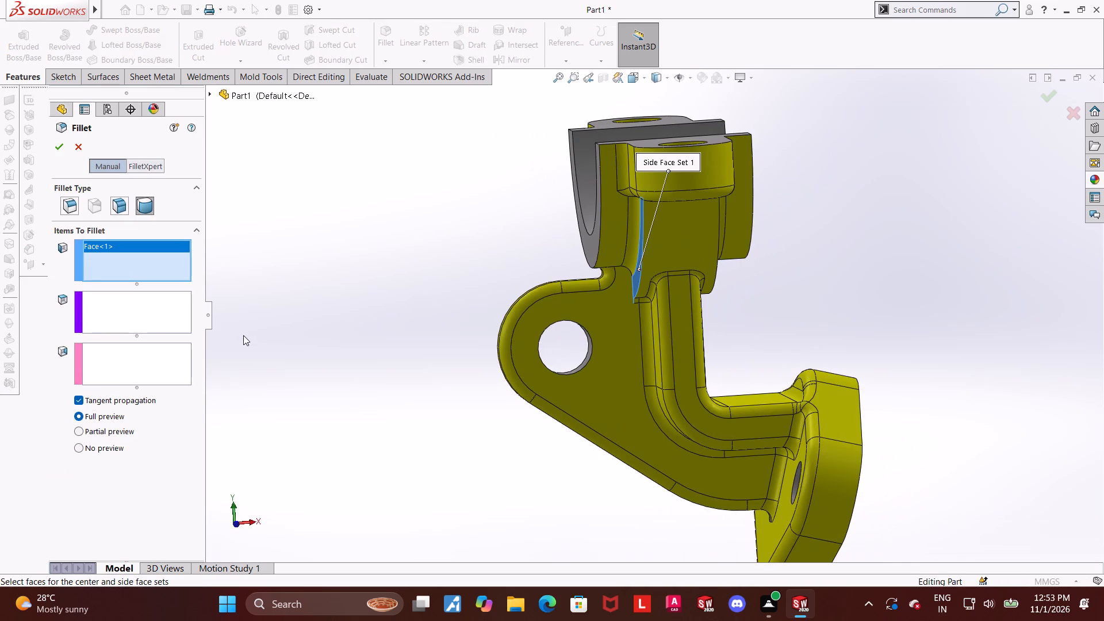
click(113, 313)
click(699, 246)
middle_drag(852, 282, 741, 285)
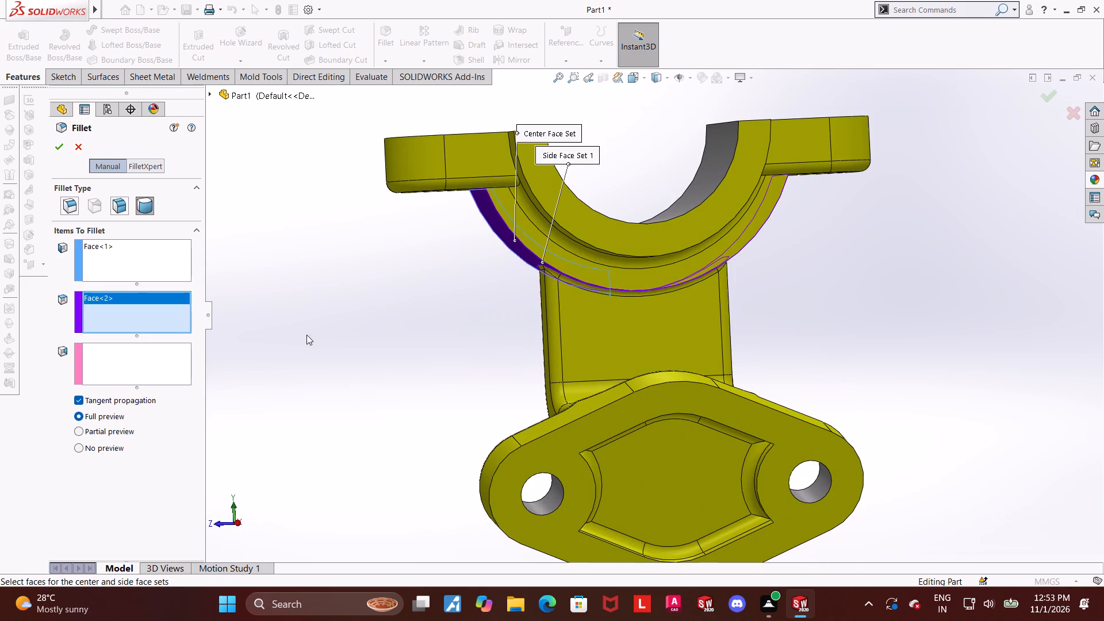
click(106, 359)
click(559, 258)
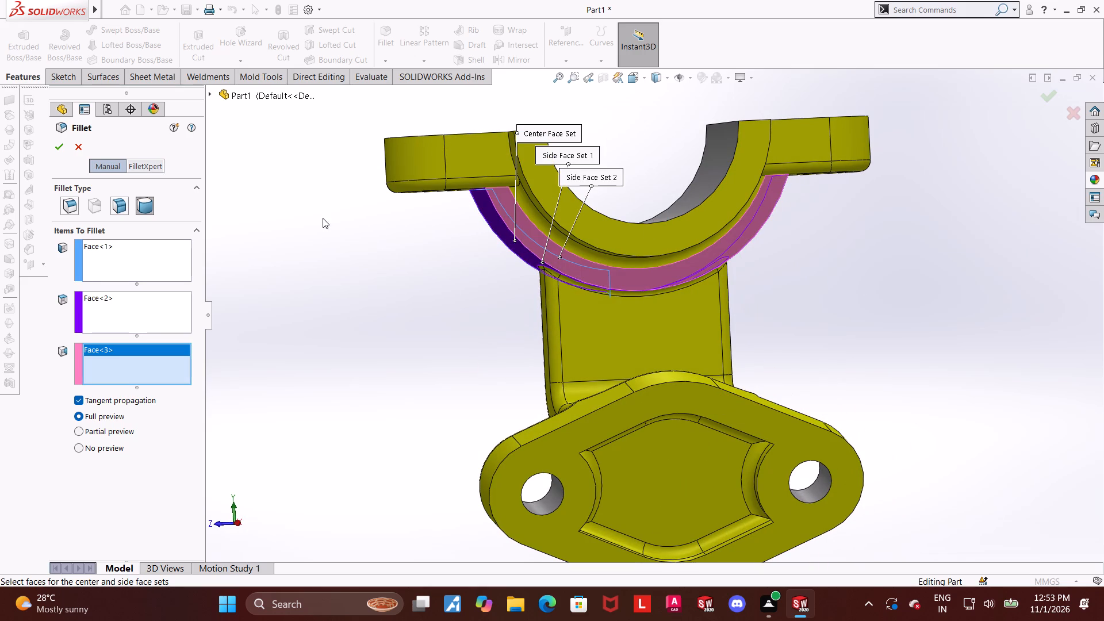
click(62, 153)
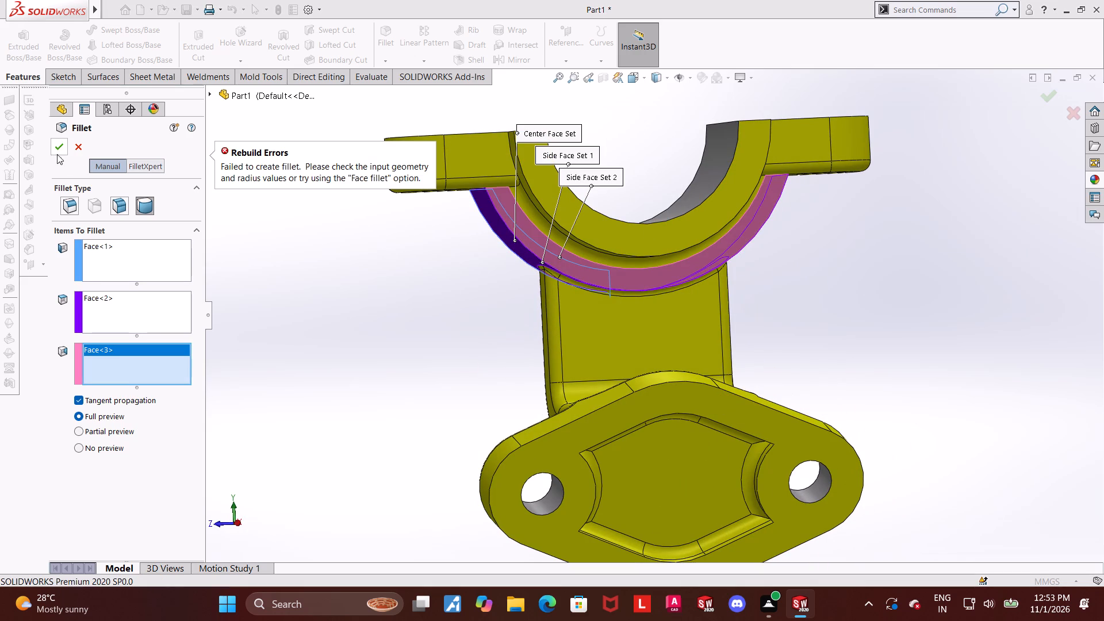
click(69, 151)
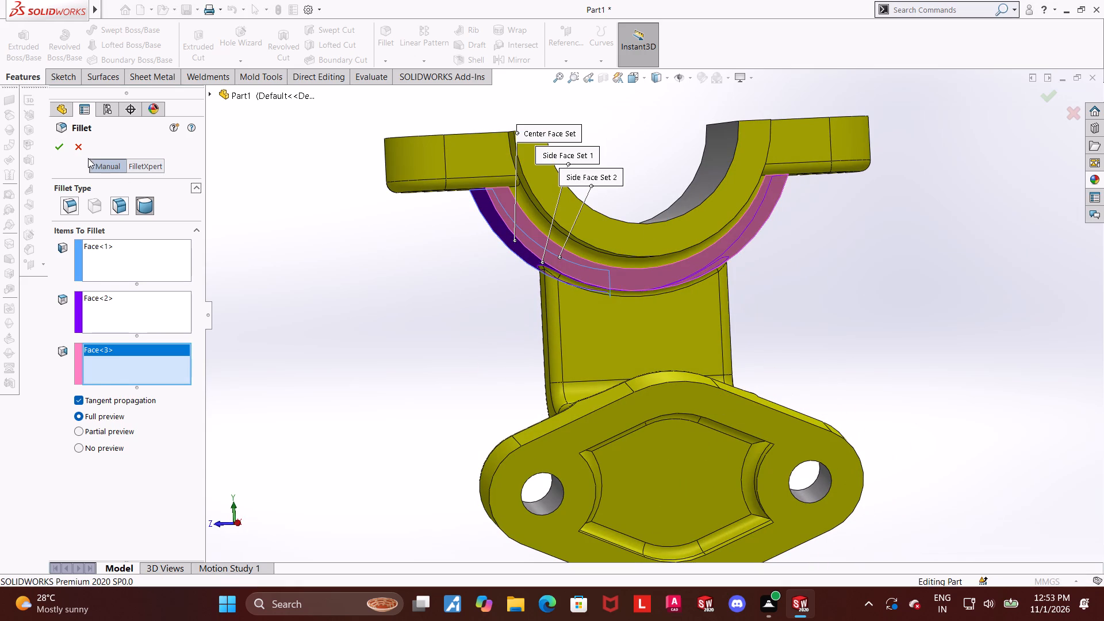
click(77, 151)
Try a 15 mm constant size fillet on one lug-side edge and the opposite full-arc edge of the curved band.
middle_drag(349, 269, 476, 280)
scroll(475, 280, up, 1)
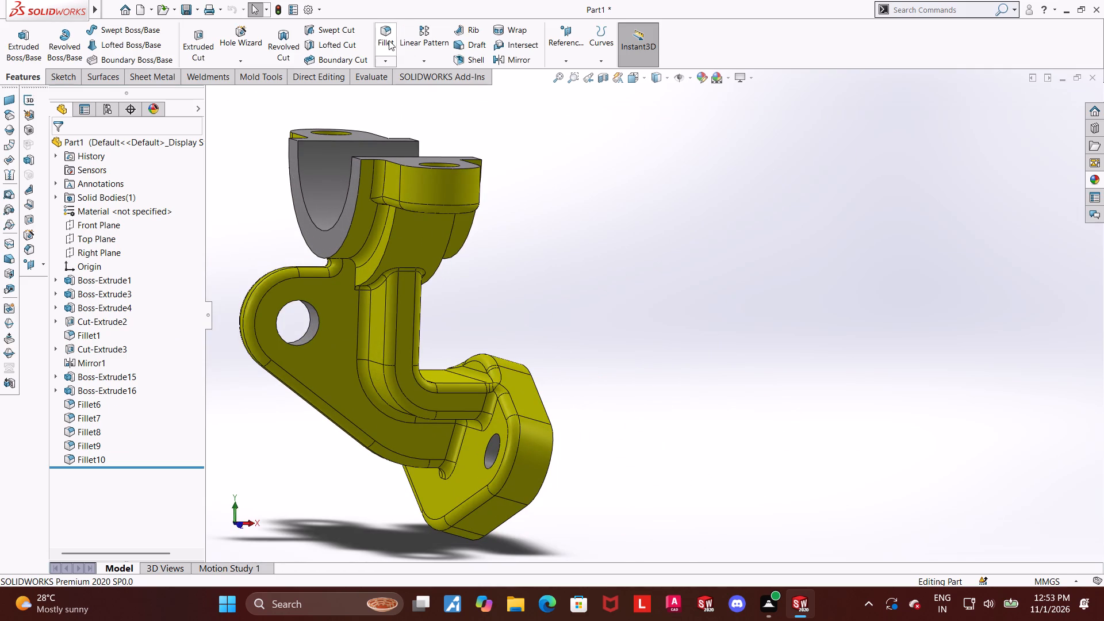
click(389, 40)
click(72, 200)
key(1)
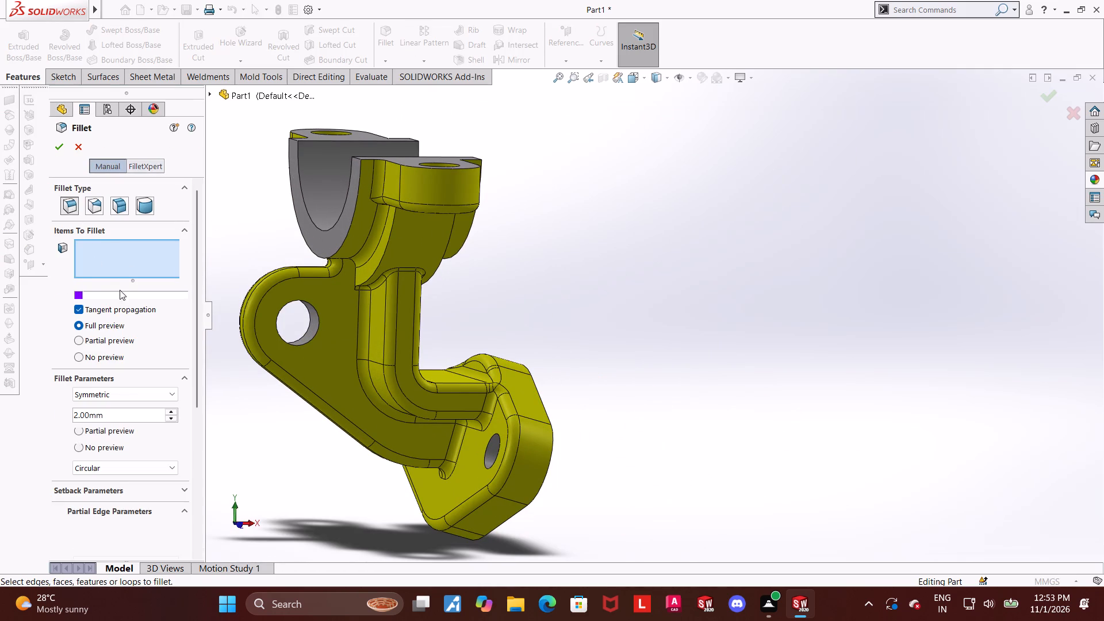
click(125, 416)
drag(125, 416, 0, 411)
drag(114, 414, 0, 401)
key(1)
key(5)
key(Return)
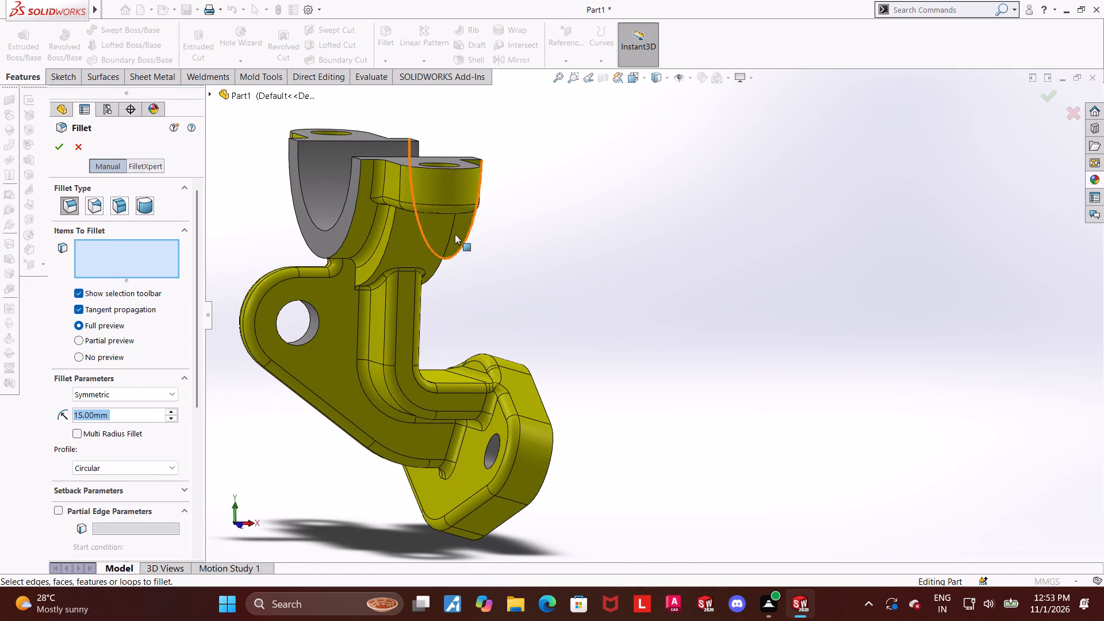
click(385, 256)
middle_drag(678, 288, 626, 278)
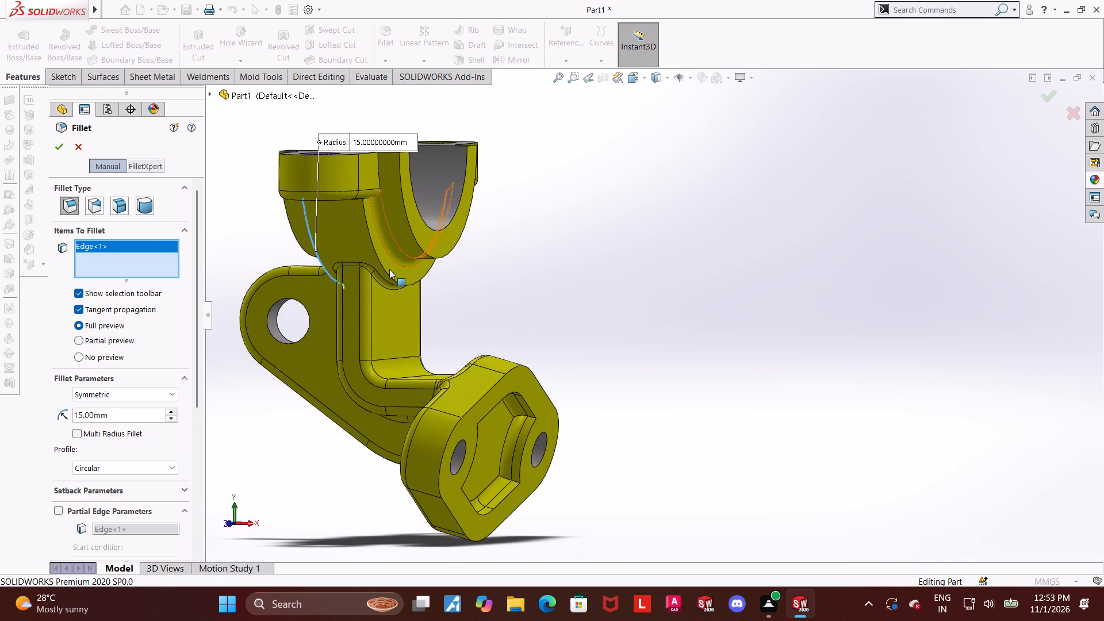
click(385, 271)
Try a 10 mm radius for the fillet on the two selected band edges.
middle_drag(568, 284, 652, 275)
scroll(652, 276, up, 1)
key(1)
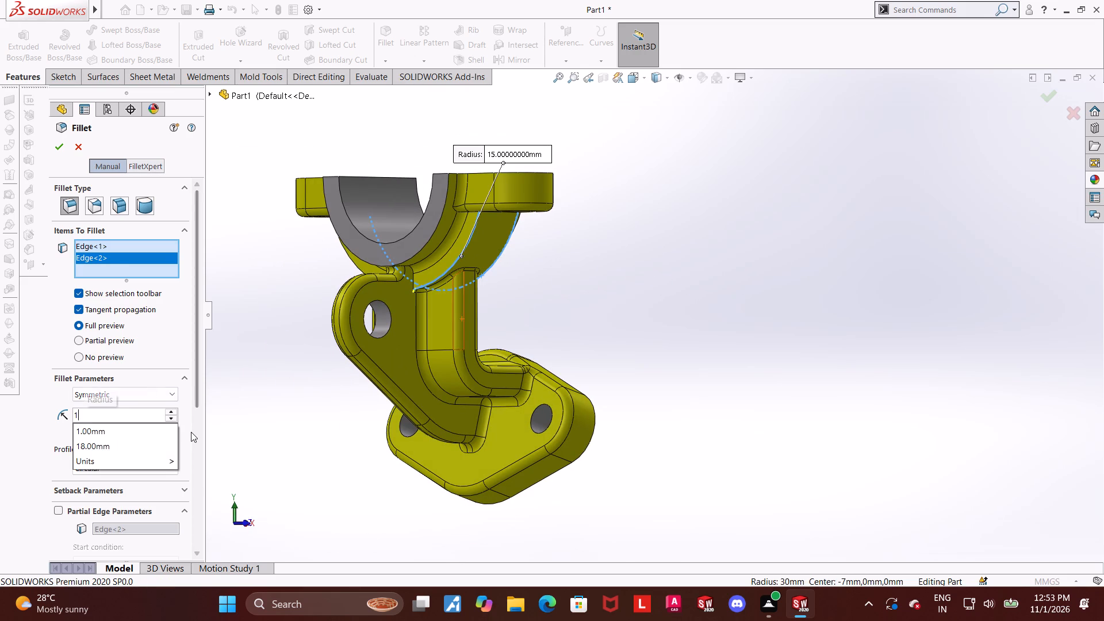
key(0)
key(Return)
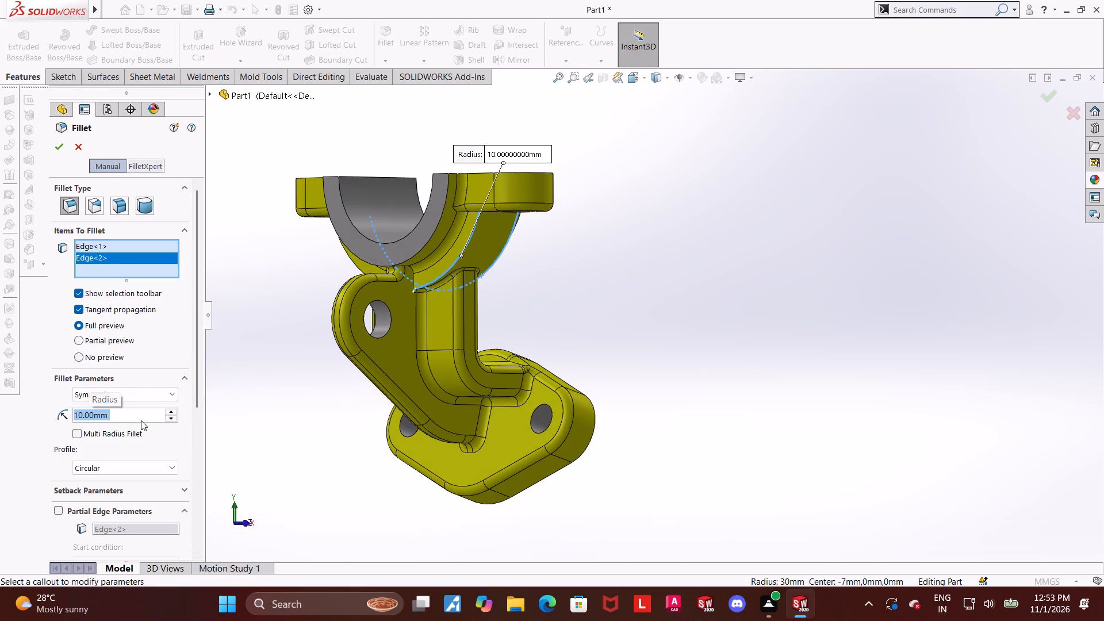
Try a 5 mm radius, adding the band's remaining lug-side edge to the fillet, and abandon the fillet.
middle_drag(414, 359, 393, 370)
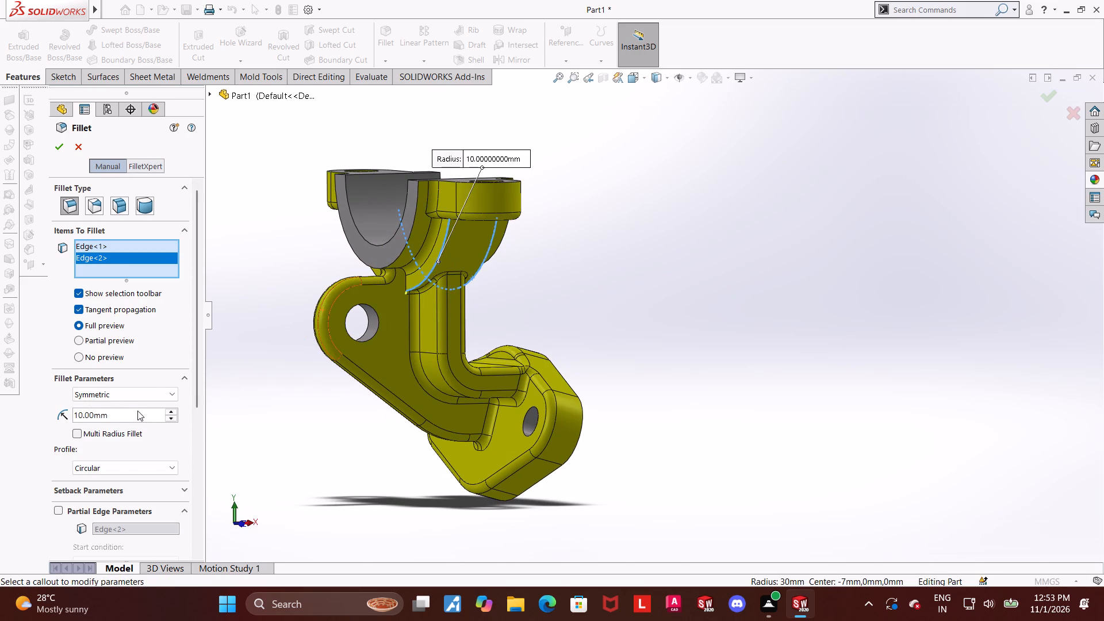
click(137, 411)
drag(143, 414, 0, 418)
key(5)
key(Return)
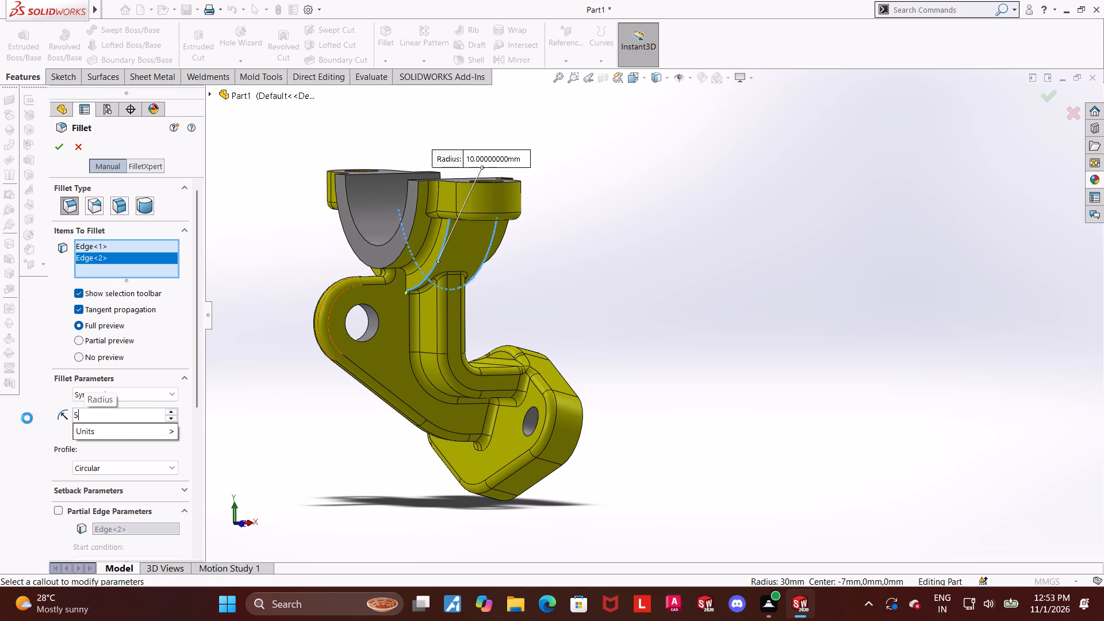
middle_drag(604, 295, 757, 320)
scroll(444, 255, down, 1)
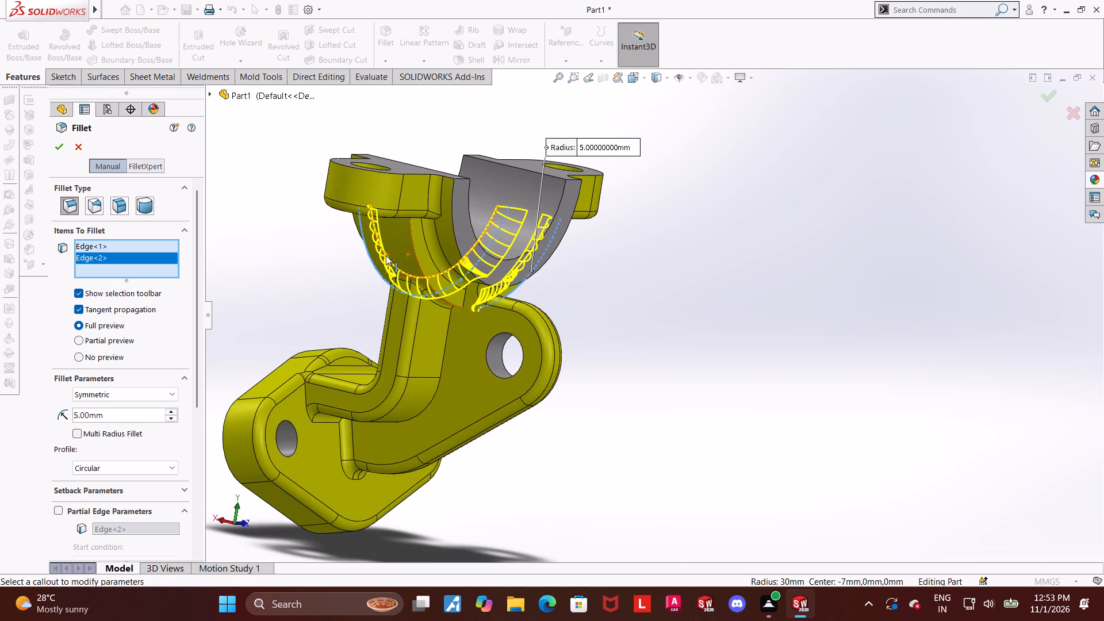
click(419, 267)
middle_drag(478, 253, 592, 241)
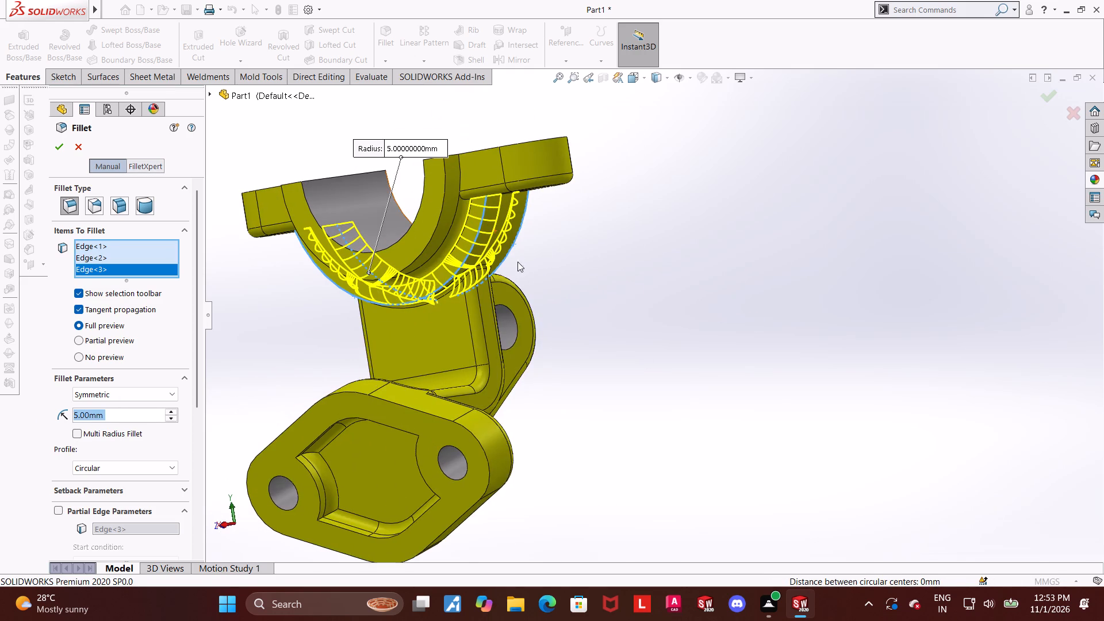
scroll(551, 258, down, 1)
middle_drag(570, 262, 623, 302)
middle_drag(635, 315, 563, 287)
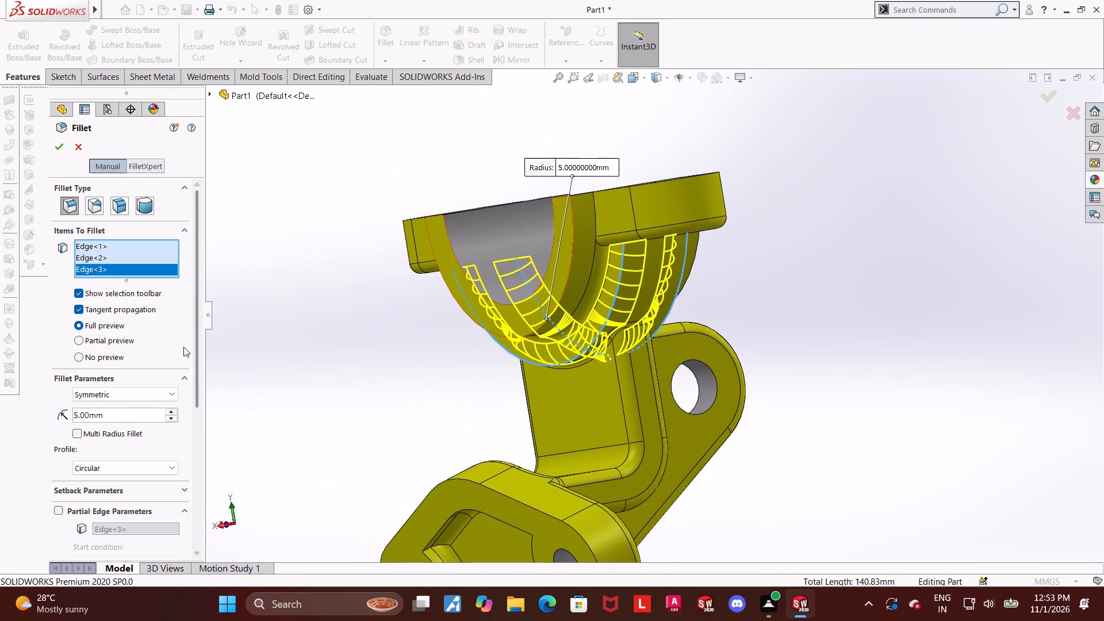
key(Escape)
Start a 15 mm constant size fillet on the curved band's lug-side edge on one side of the lug.
middle_drag(804, 323, 650, 365)
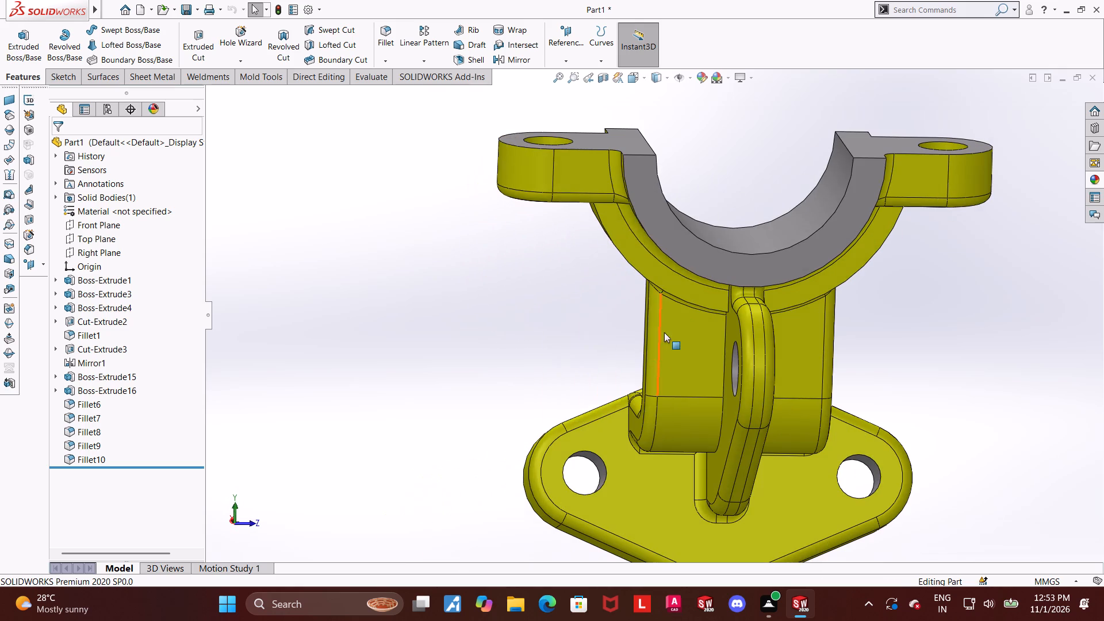
click(388, 48)
key(1)
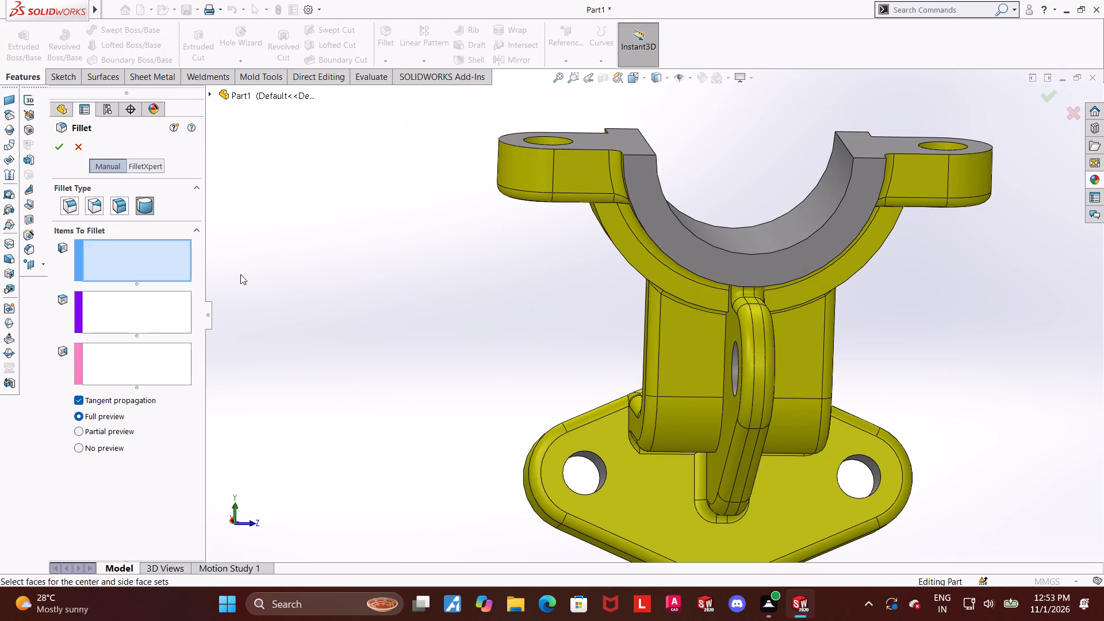
click(76, 203)
drag(140, 417, 18, 419)
key(1)
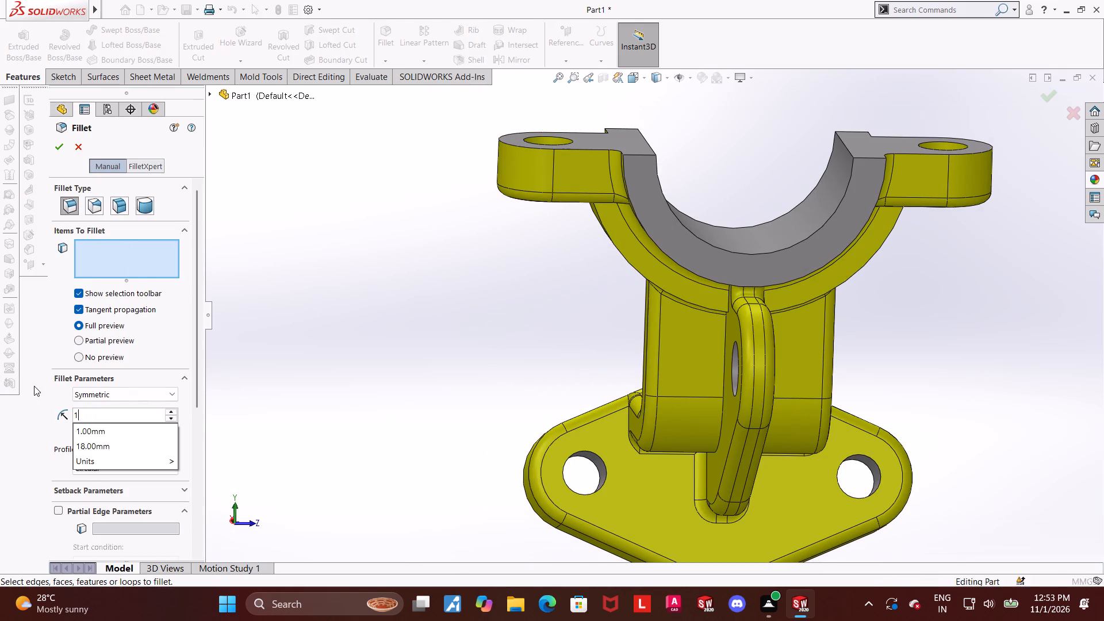
key(5)
key(Return)
middle_drag(624, 308, 680, 267)
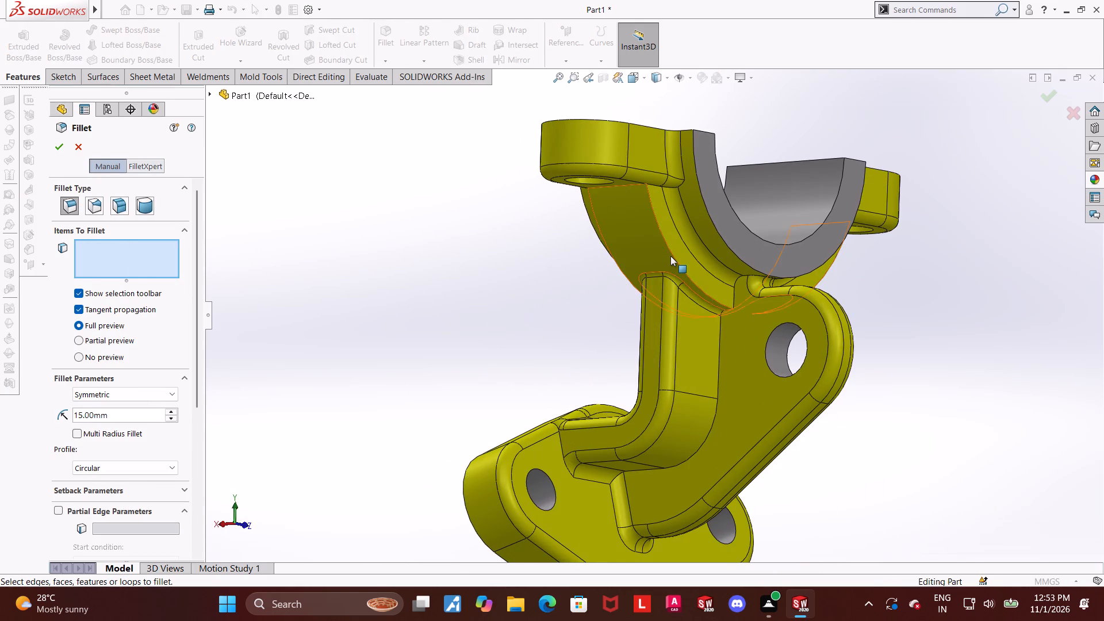
click(674, 255)
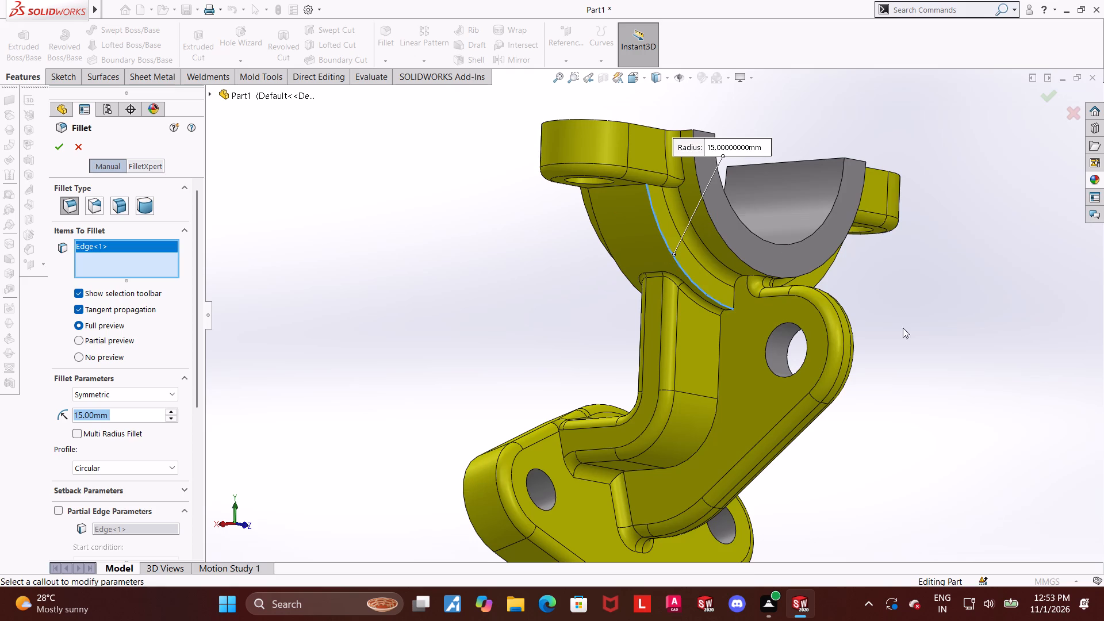
Set the fillet radius to 10 mm and add the band's lug-side edge on the other side of the lug.
middle_drag(1009, 339, 989, 338)
click(146, 418)
drag(146, 416, 68, 413)
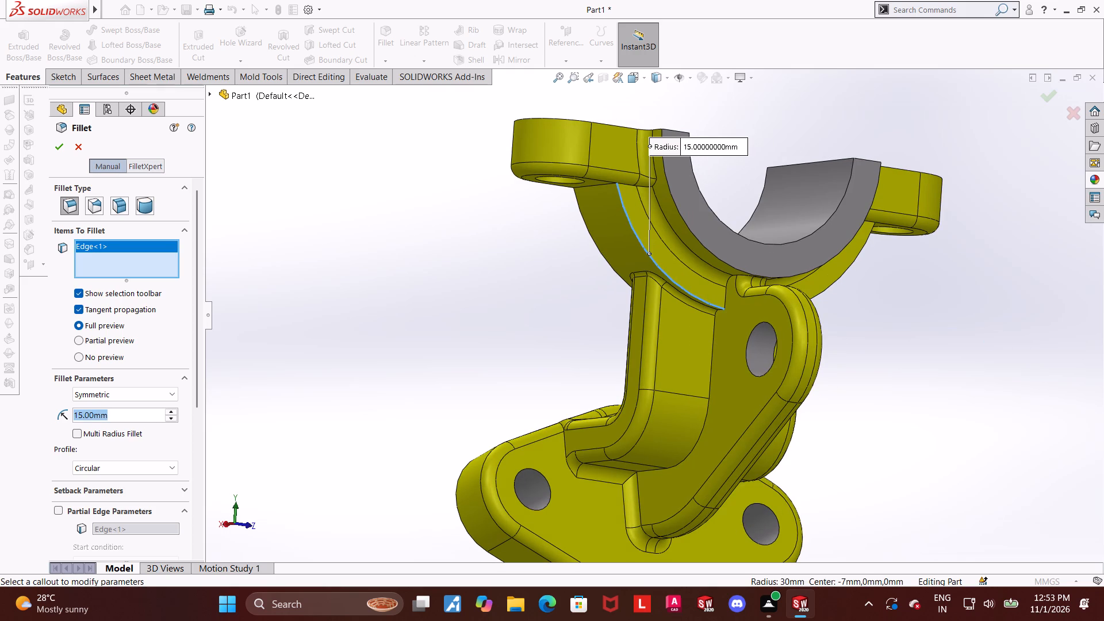
drag(68, 413, 52, 413)
key(1)
key(0)
key(Return)
scroll(936, 413, up, 4)
middle_drag(900, 354, 779, 353)
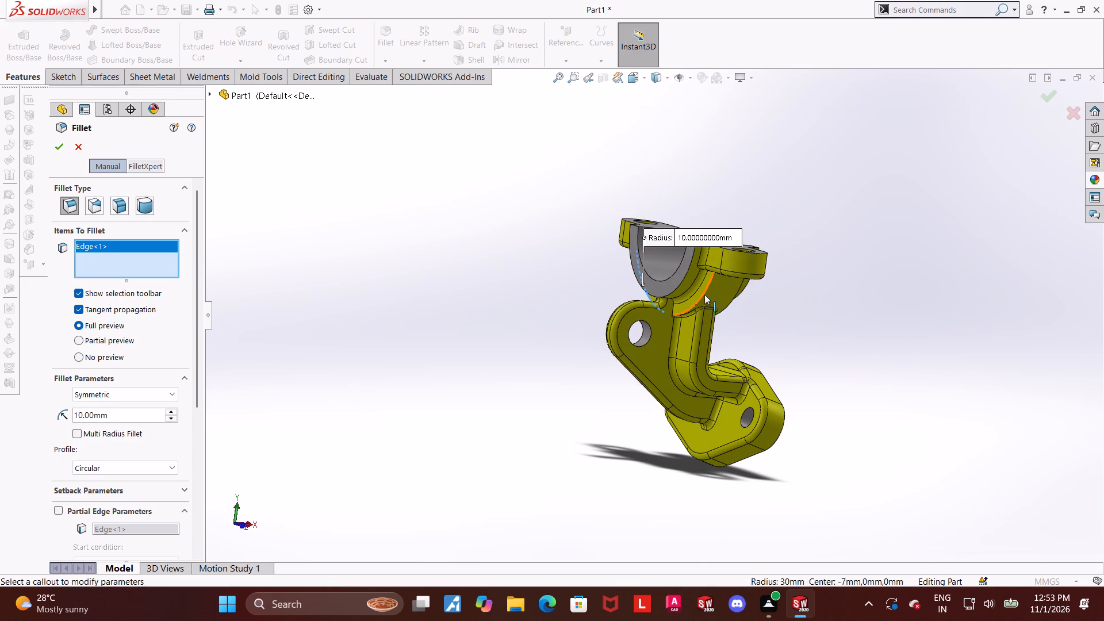
click(704, 294)
scroll(762, 298, up, 1)
middle_drag(762, 301, 729, 311)
middle_drag(768, 317, 733, 332)
scroll(720, 319, down, 3)
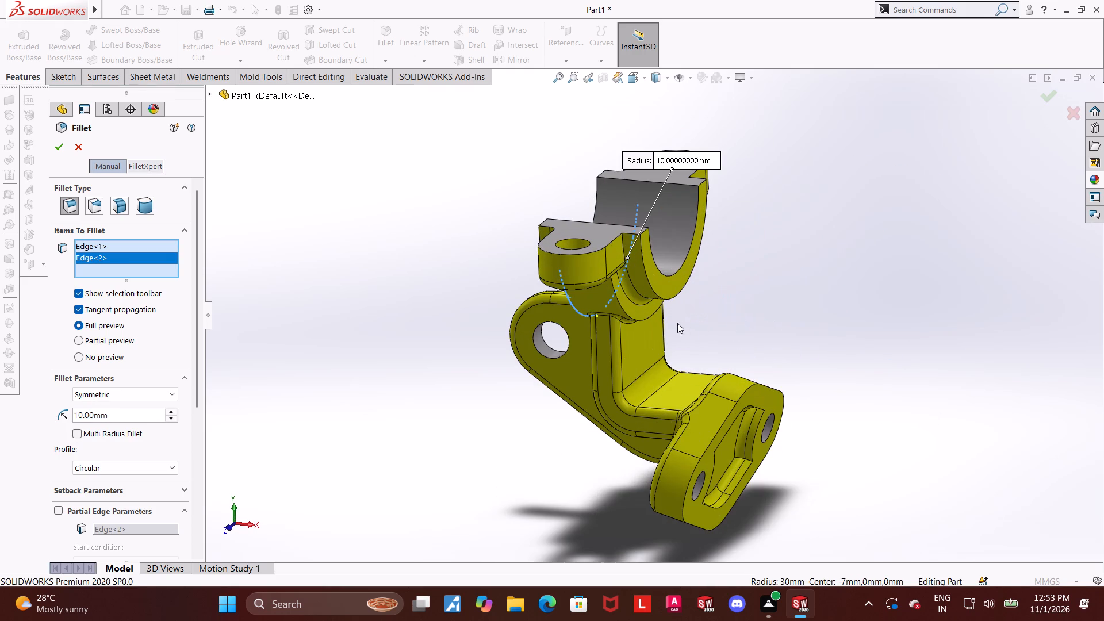
Set the fillet radius to 5 mm, add the band's full-arc edge facing away from the lug, and apply the fillet.
click(123, 415)
drag(125, 413, 122, 413)
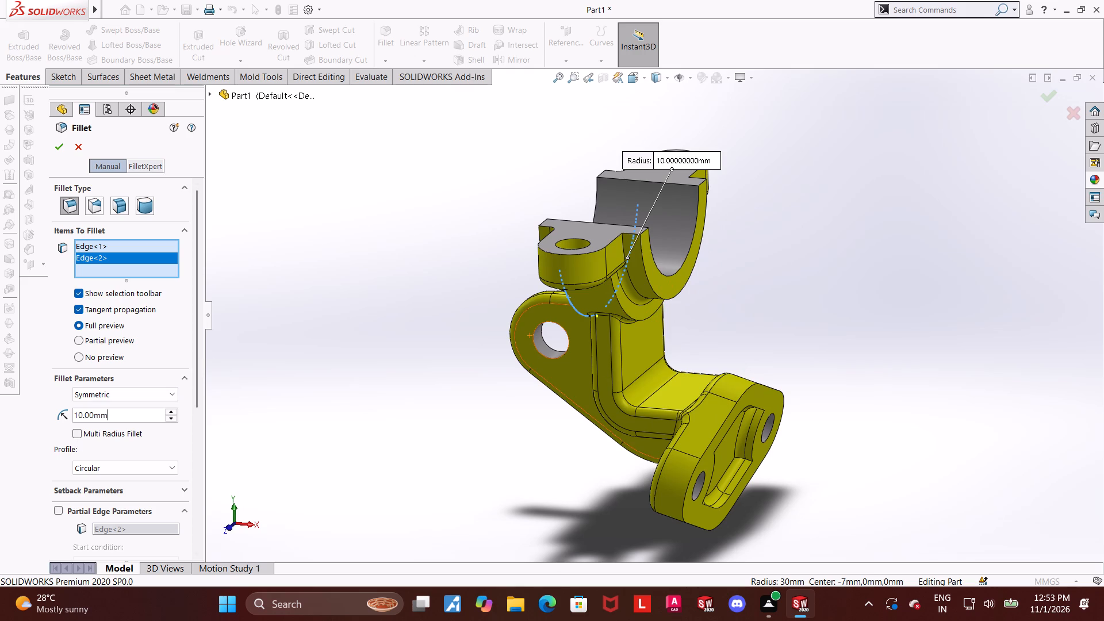
drag(122, 413, 0, 413)
key(5)
key(Return)
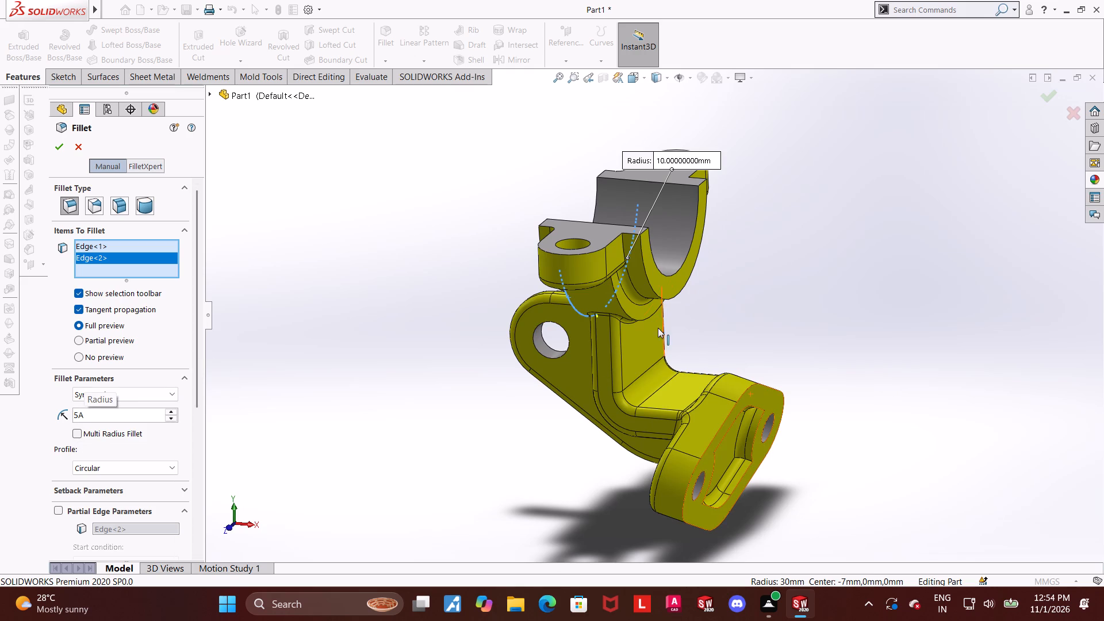
key(BackSpace)
key(Return)
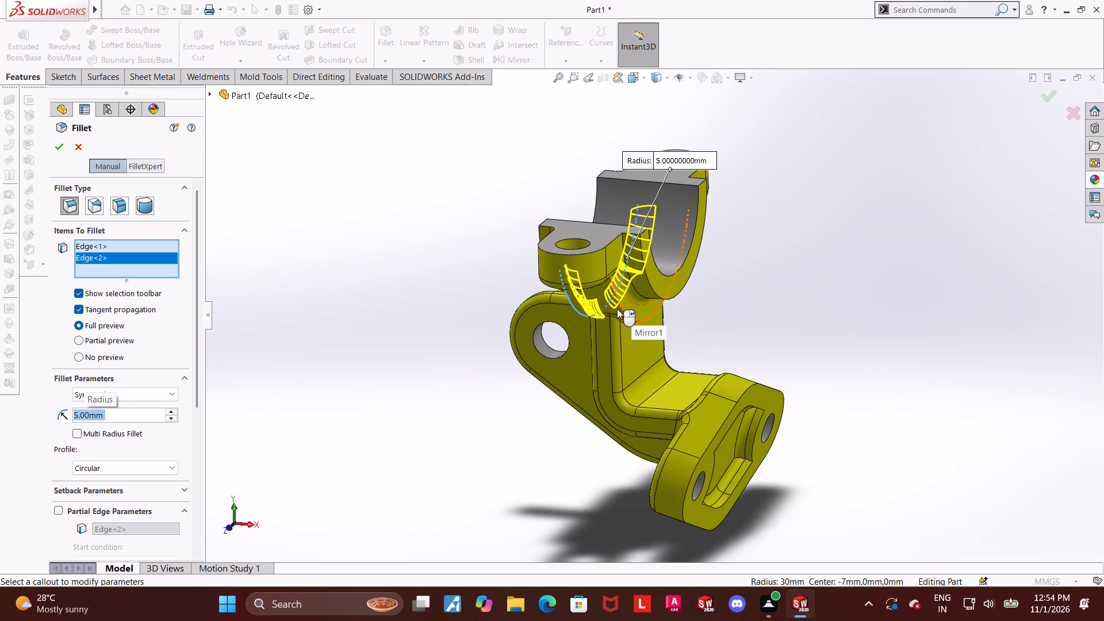
click(622, 308)
middle_drag(894, 329, 972, 297)
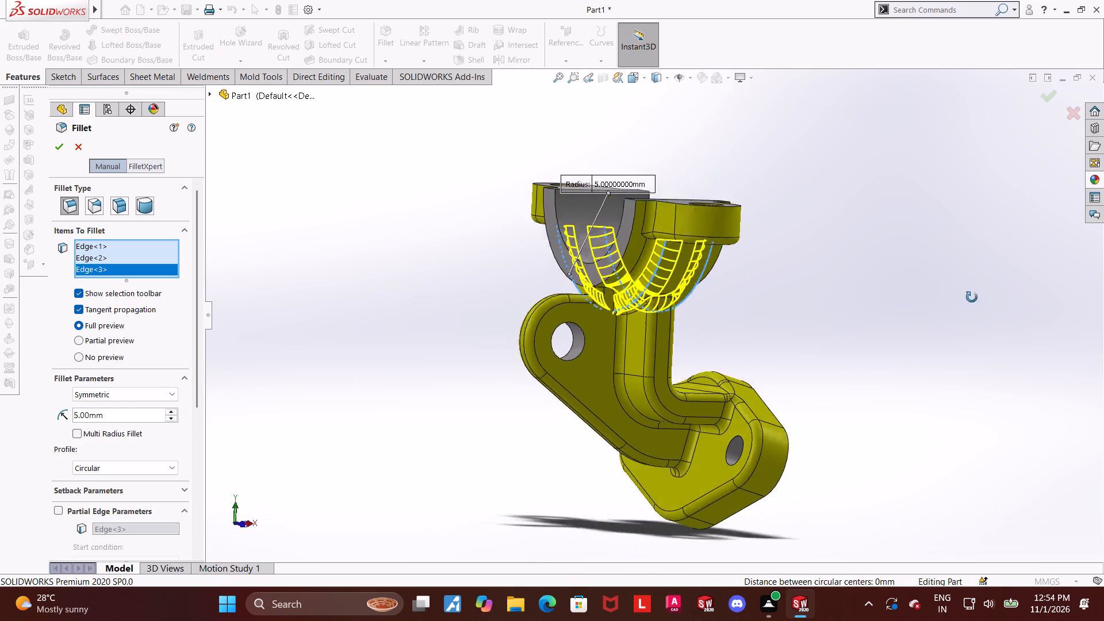
middle_drag(972, 297, 975, 300)
click(63, 147)
Examine the filleted band beneath the saddle up close in an isometric view.
click(428, 320)
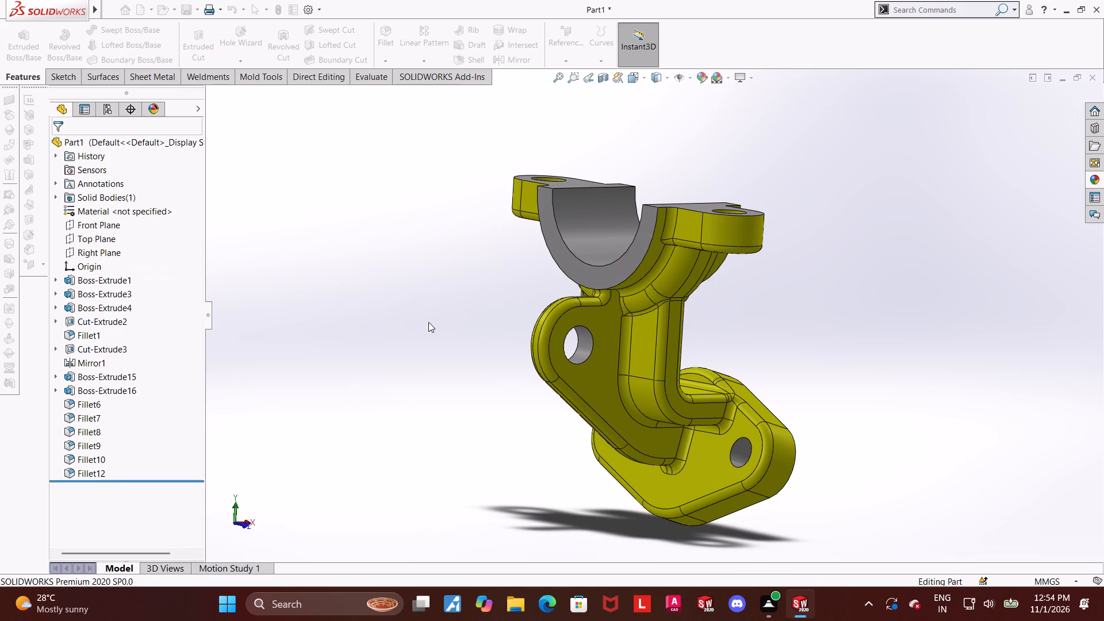
middle_click(590, 293)
click(641, 74)
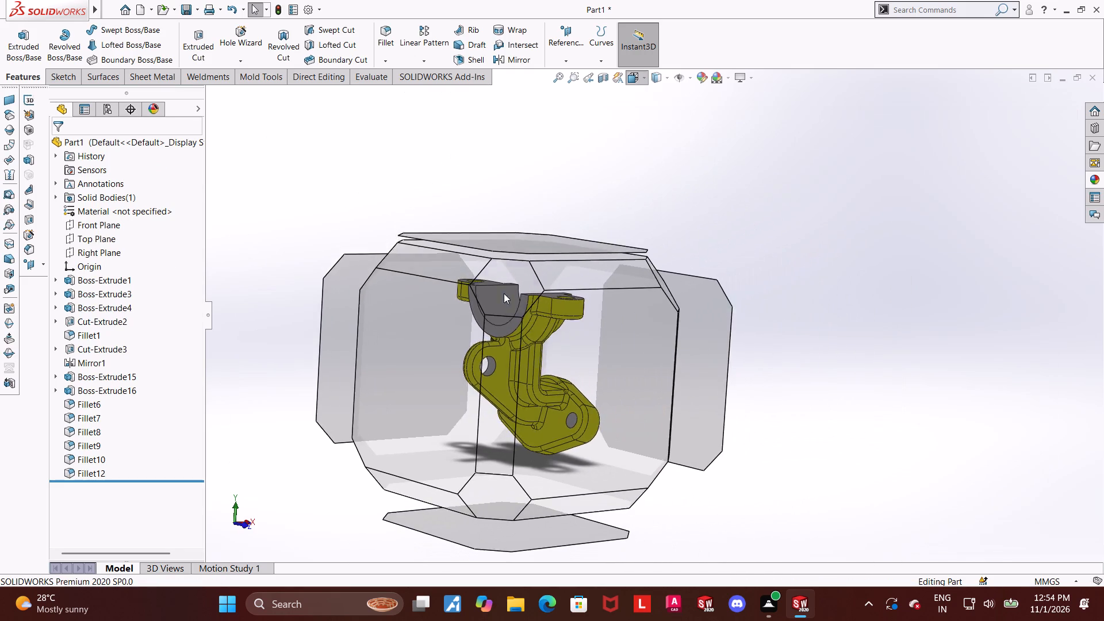
click(503, 293)
scroll(762, 289, down, 1)
scroll(639, 279, down, 2)
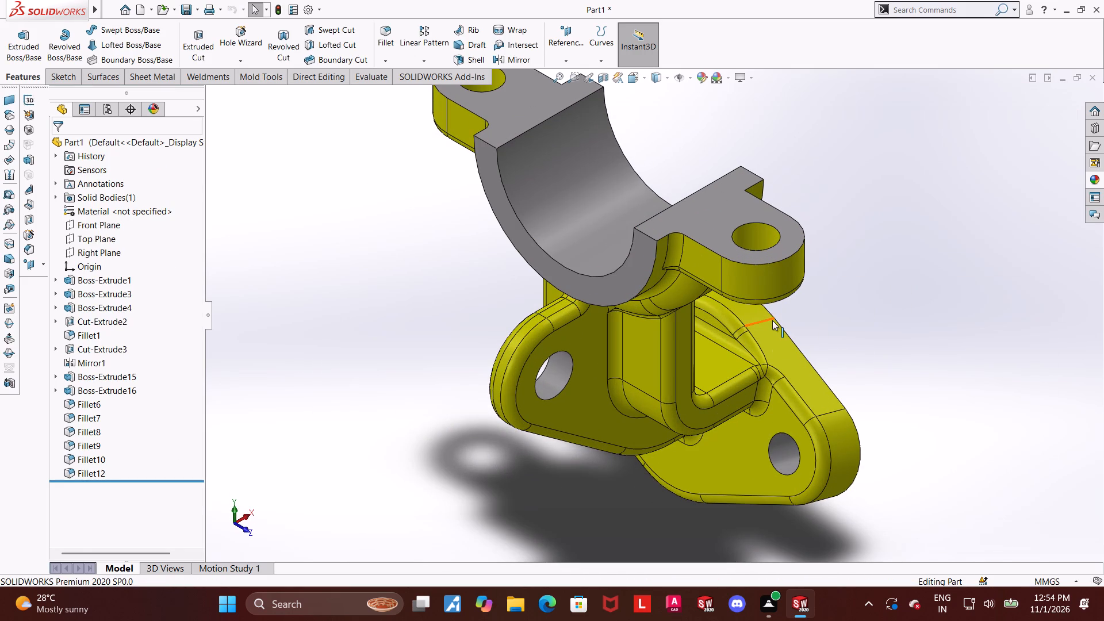
Examine the filleted band beneath the saddle and the saddle's upper faces from below, the lug side and above.
middle_drag(788, 286, 752, 191)
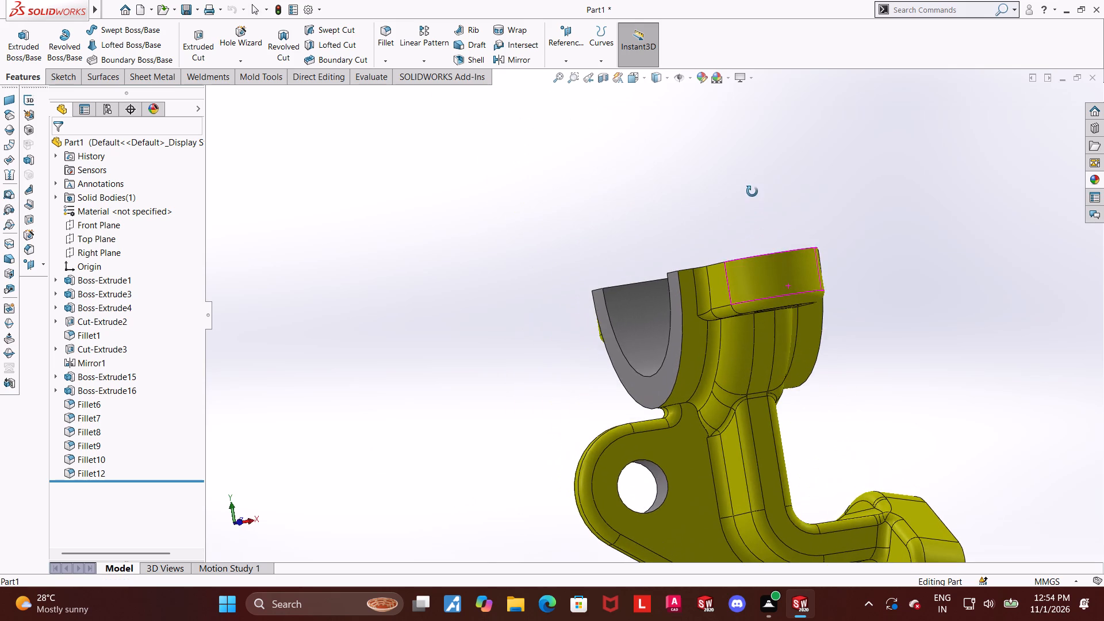
middle_drag(752, 191, 753, 191)
middle_drag(817, 412, 815, 365)
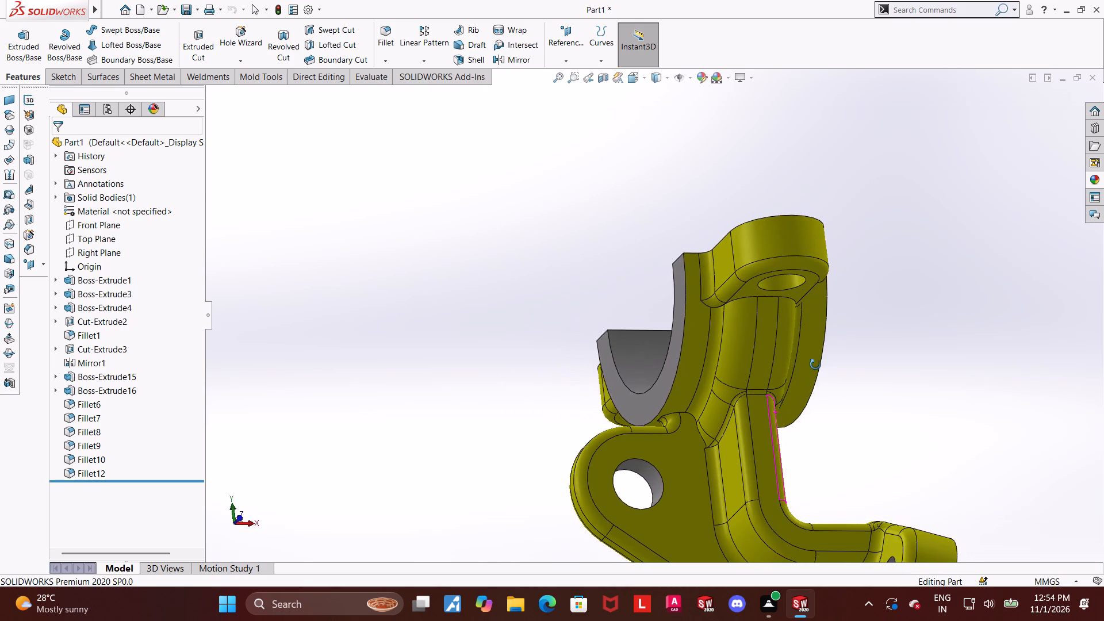
middle_drag(815, 365, 794, 401)
middle_drag(778, 411, 858, 431)
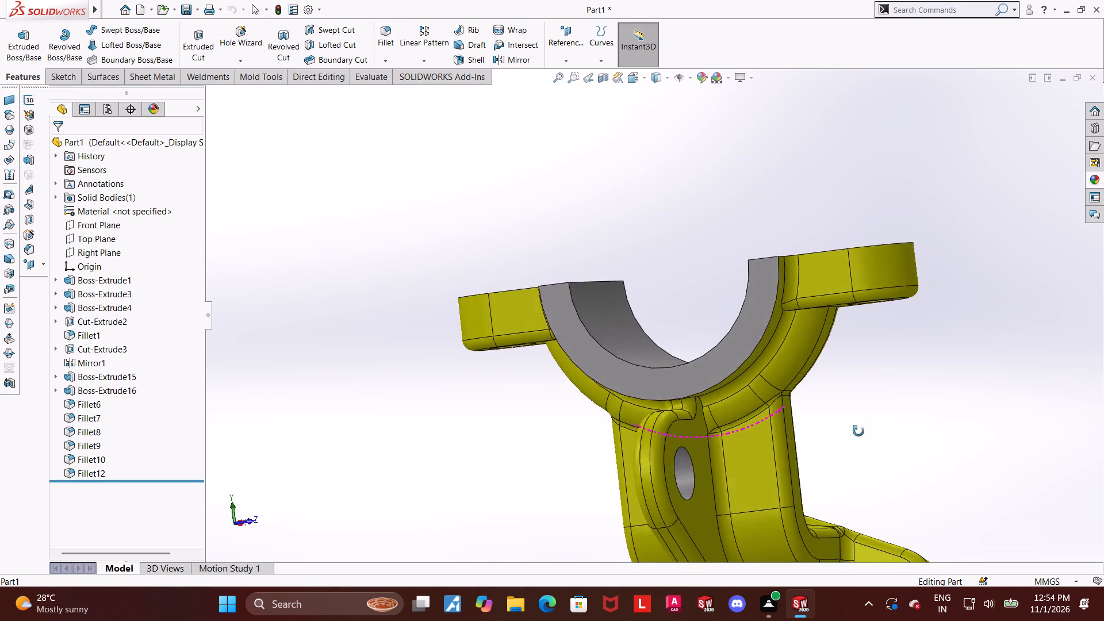
middle_drag(858, 431, 873, 444)
scroll(877, 440, up, 2)
click(637, 76)
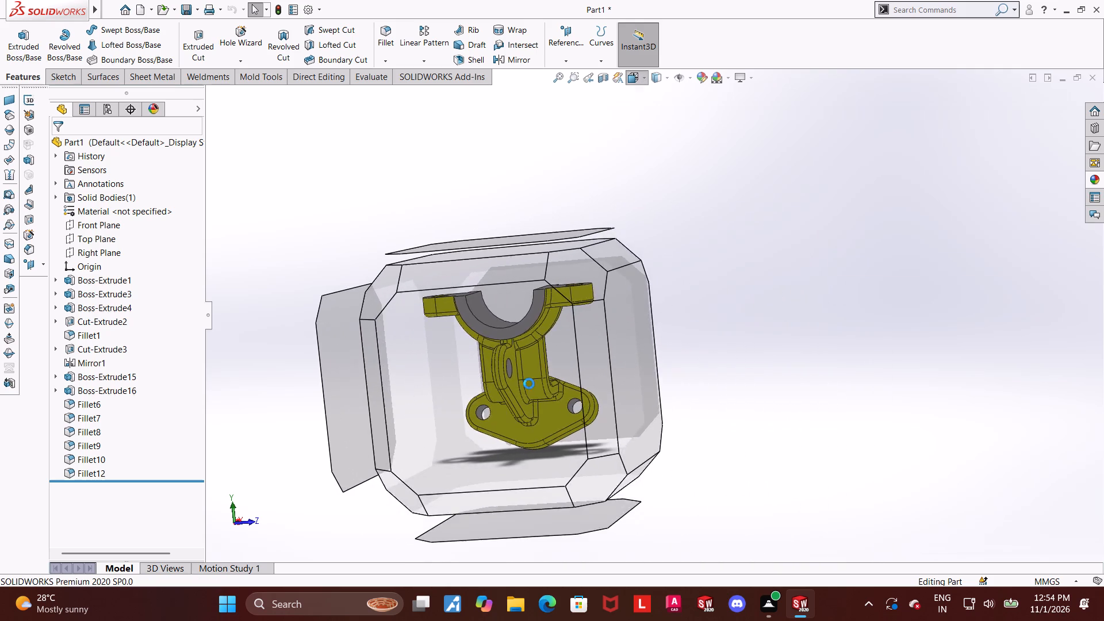
click(529, 384)
scroll(865, 252, up, 3)
middle_drag(838, 208, 838, 233)
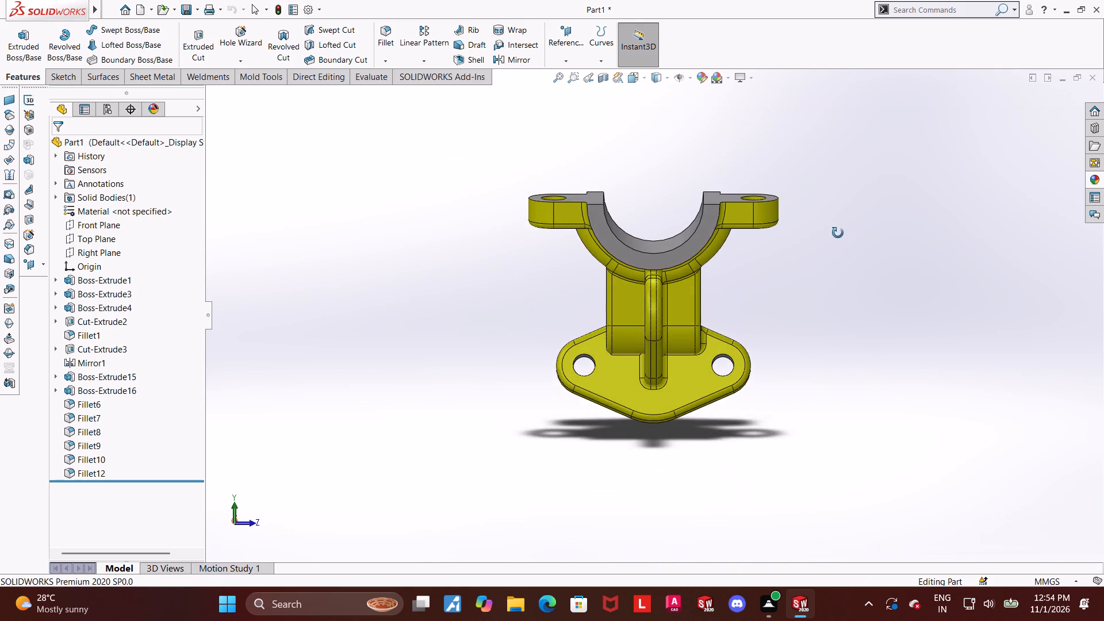
middle_drag(838, 233, 837, 283)
scroll(748, 220, down, 2)
middle_drag(727, 278, 721, 326)
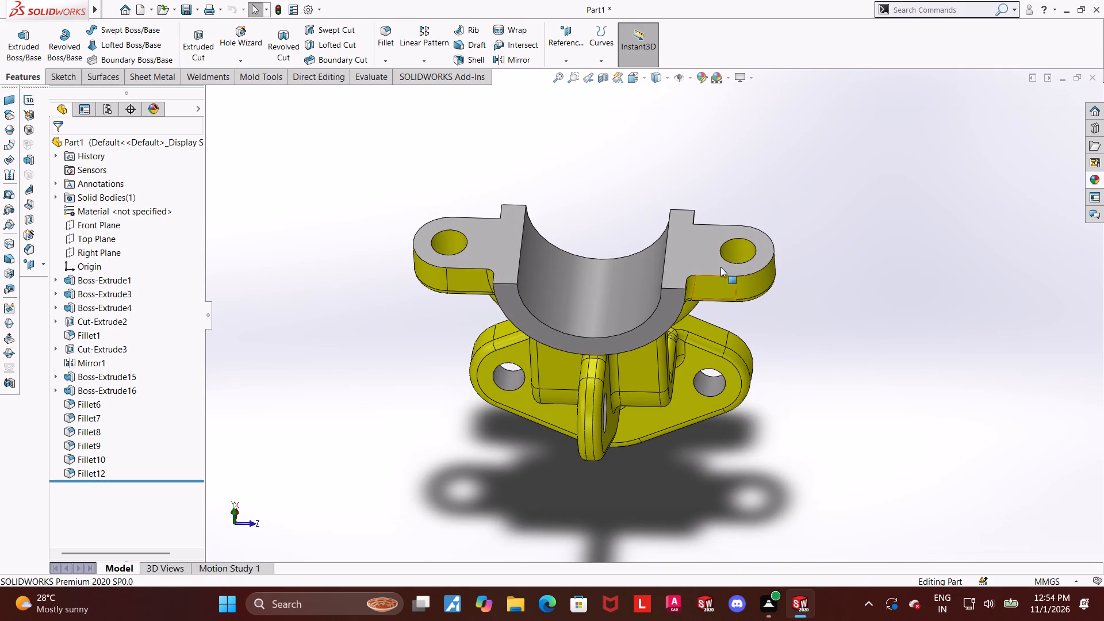
middle_drag(684, 270, 685, 216)
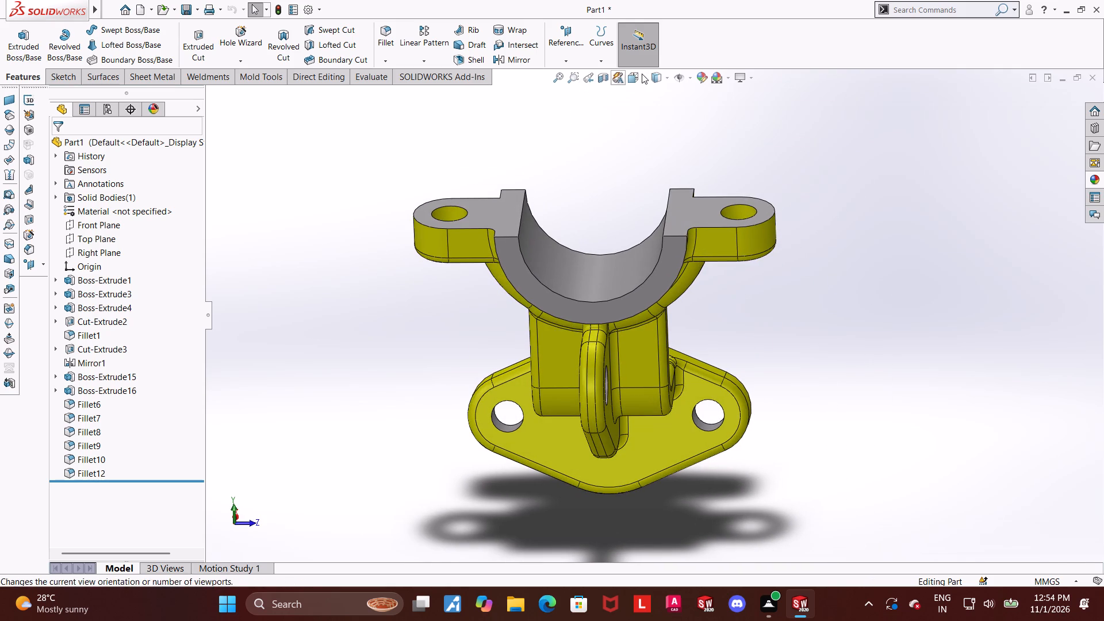
Examine the saddle's semicircular end face and the band around it in the Left view.
click(642, 74)
click(539, 396)
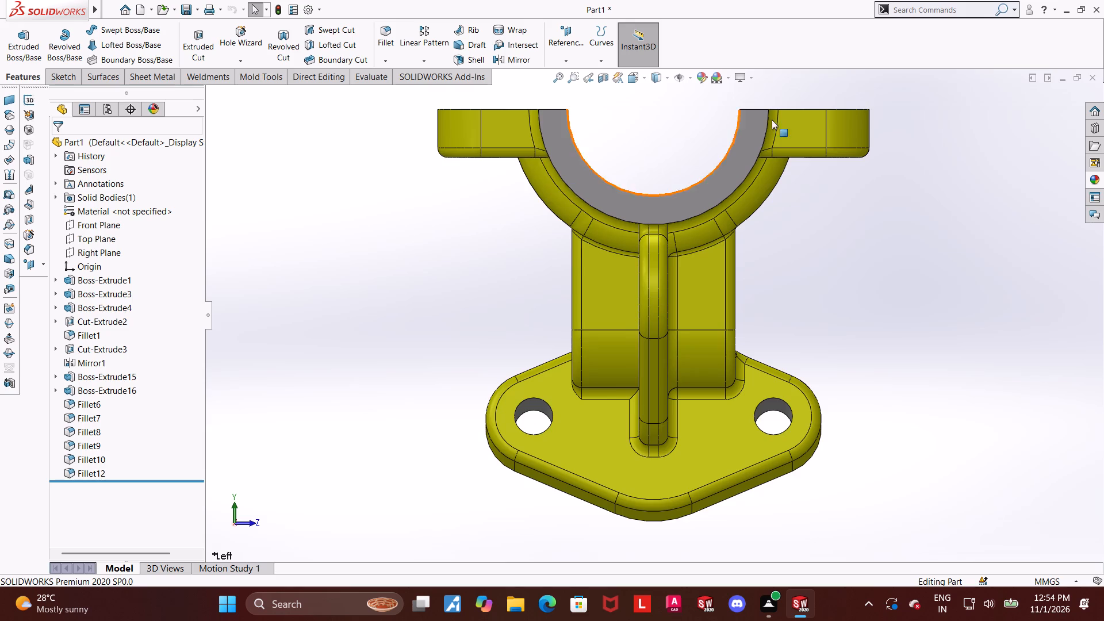
scroll(809, 187, up, 2)
scroll(718, 163, down, 3)
scroll(716, 293, down, 1)
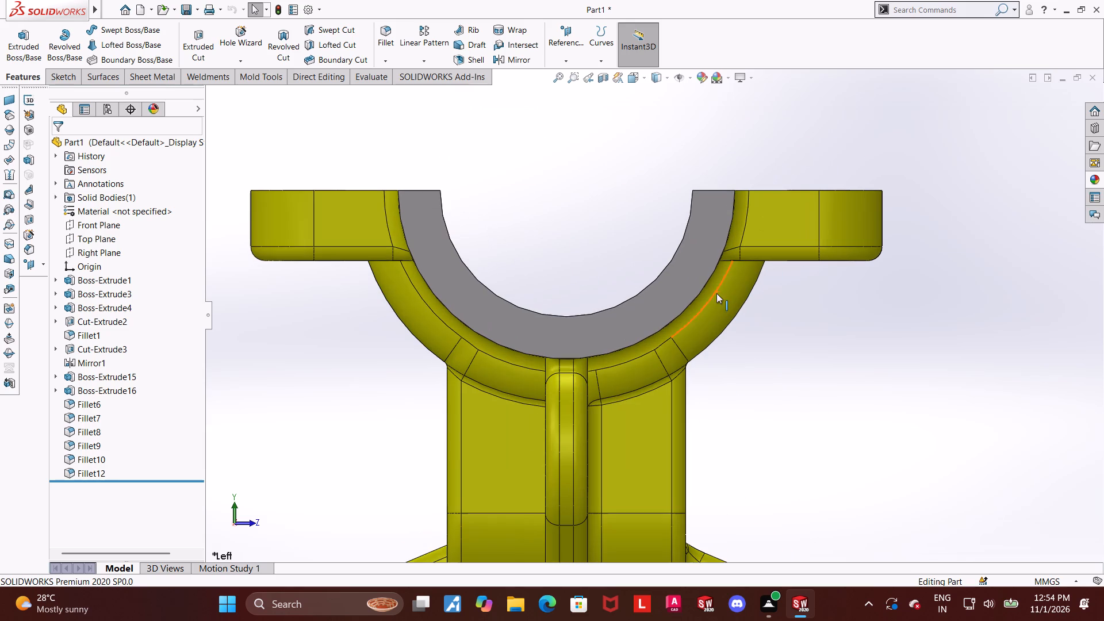
scroll(207, 109, up, 2)
scroll(637, 292, down, 1)
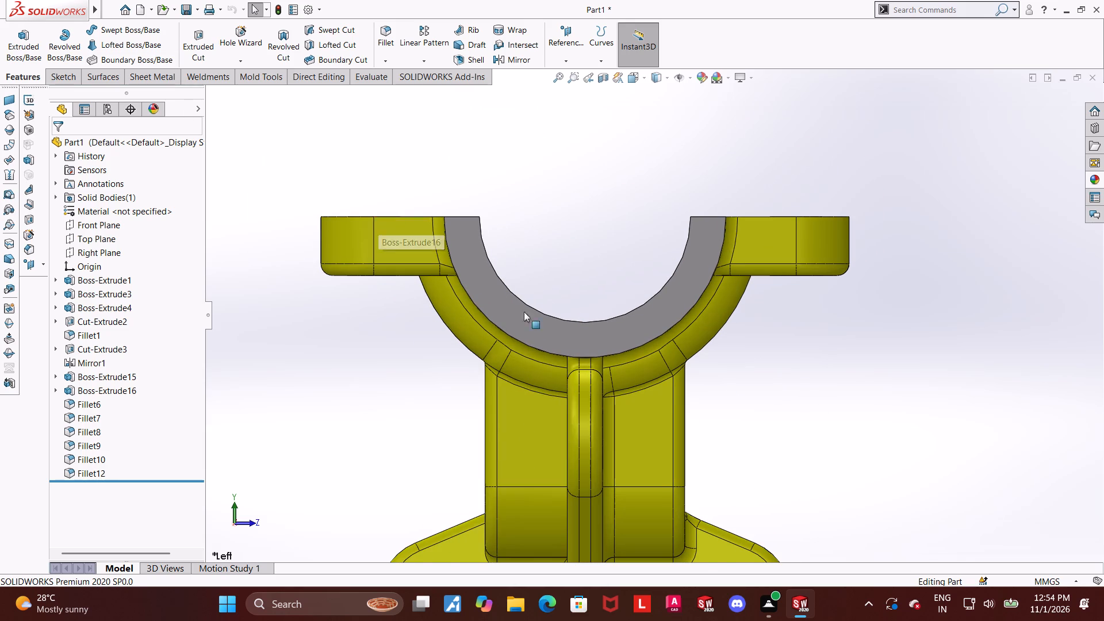
scroll(532, 319, up, 1)
scroll(653, 284, down, 1)
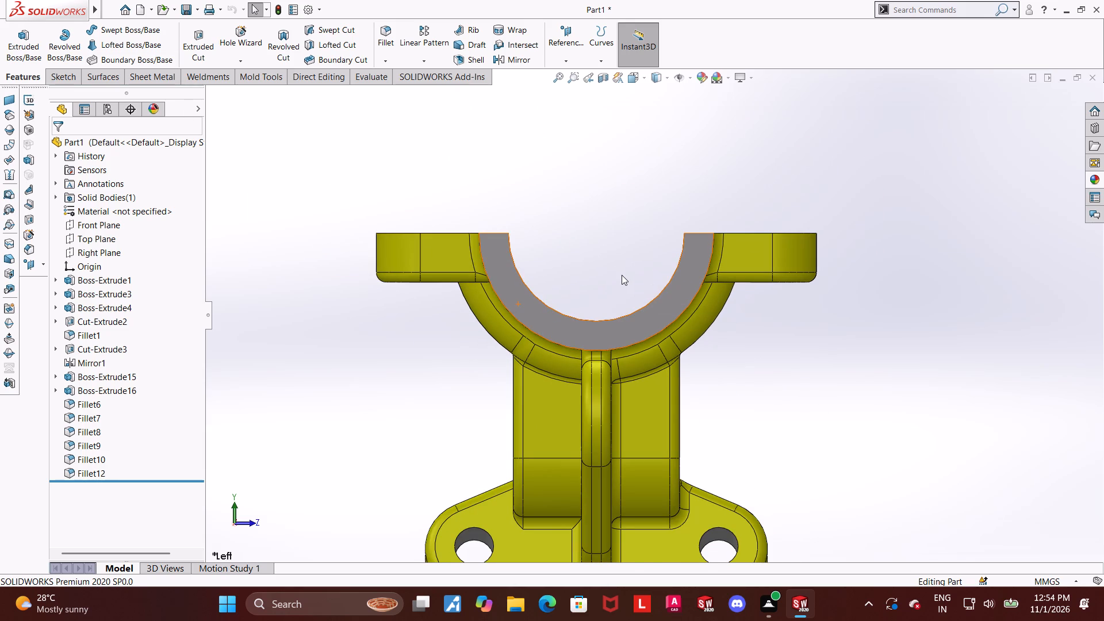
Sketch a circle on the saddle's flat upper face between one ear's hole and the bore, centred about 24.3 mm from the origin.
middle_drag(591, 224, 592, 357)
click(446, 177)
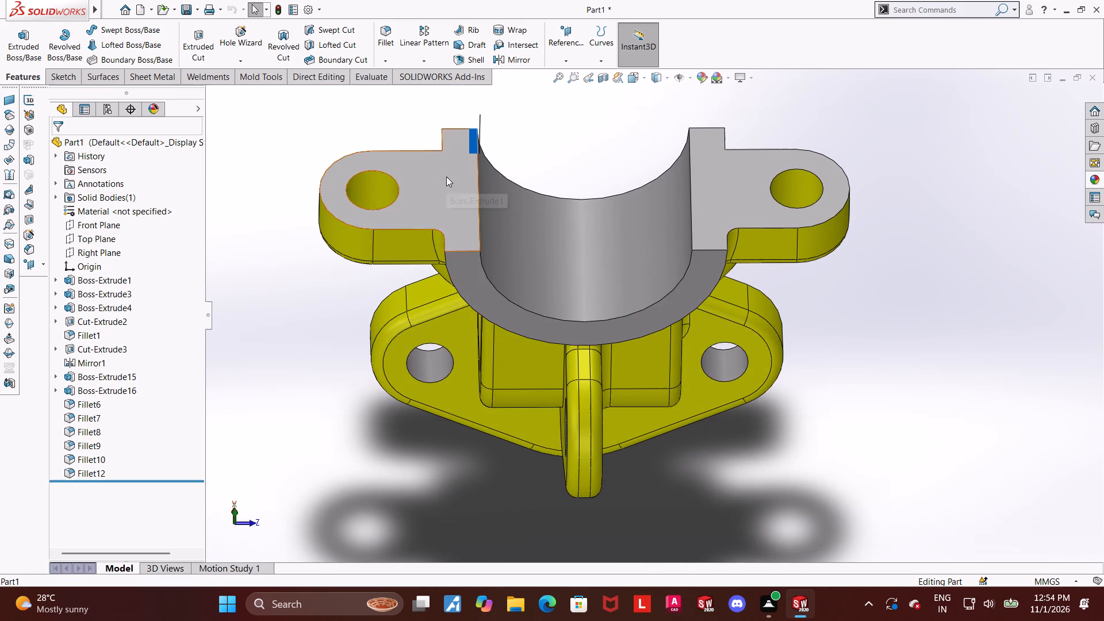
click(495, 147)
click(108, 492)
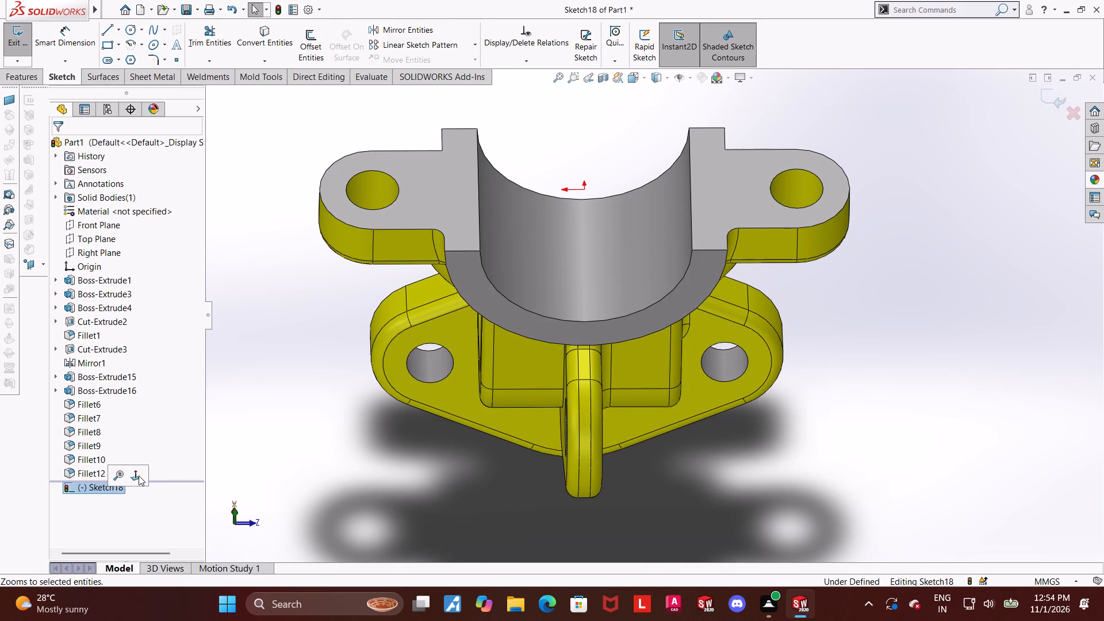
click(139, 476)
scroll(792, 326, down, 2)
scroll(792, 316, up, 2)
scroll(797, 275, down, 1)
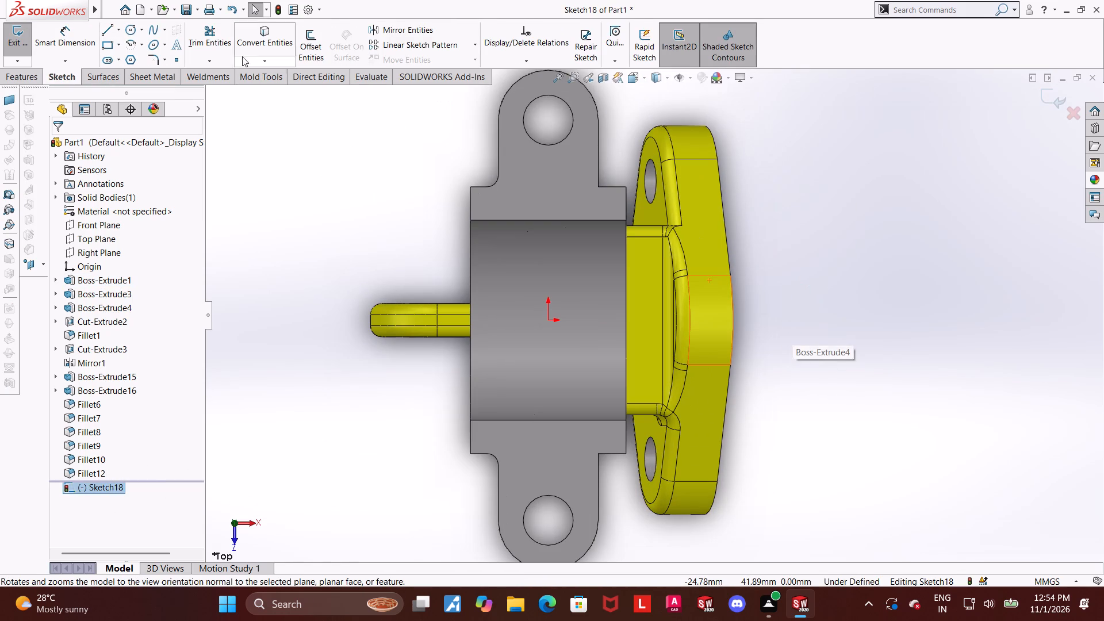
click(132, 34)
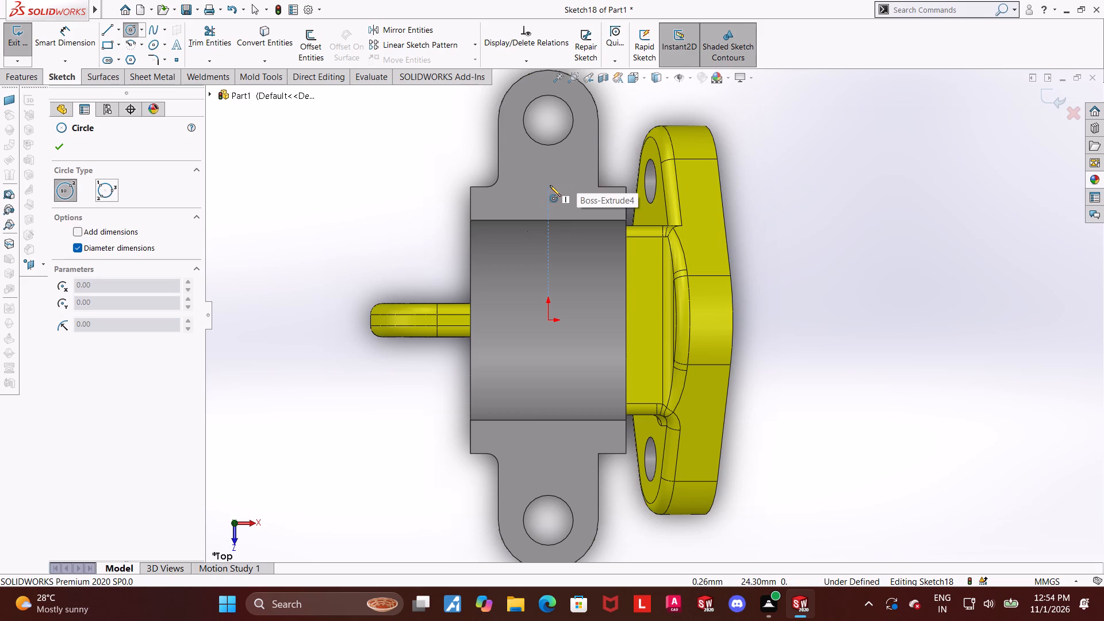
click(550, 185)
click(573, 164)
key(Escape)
Examine the sketched circle's position on the saddle ear at an angle and in the Top view.
middle_drag(626, 239, 712, 152)
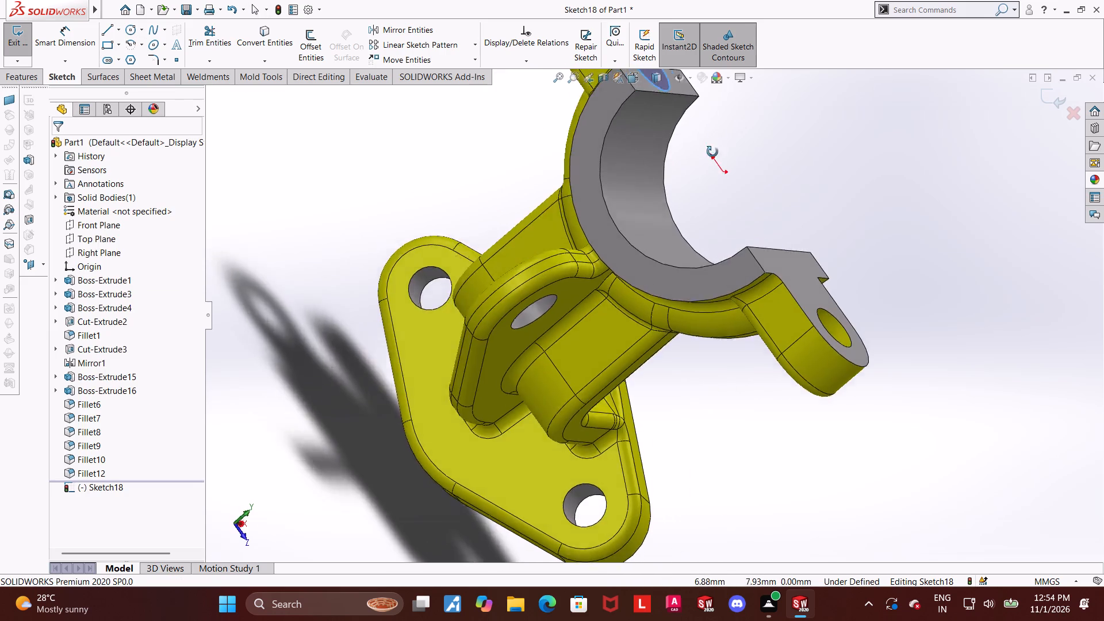
middle_drag(712, 152, 674, 190)
scroll(674, 190, up, 4)
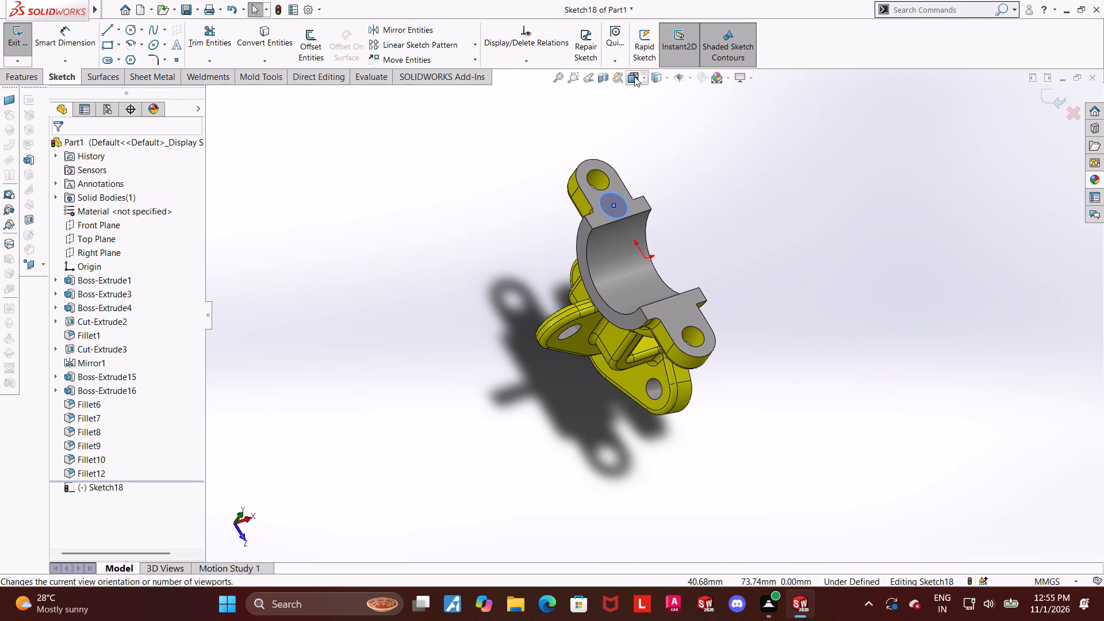
click(634, 76)
click(587, 335)
scroll(771, 298, up, 1)
scroll(764, 254, down, 1)
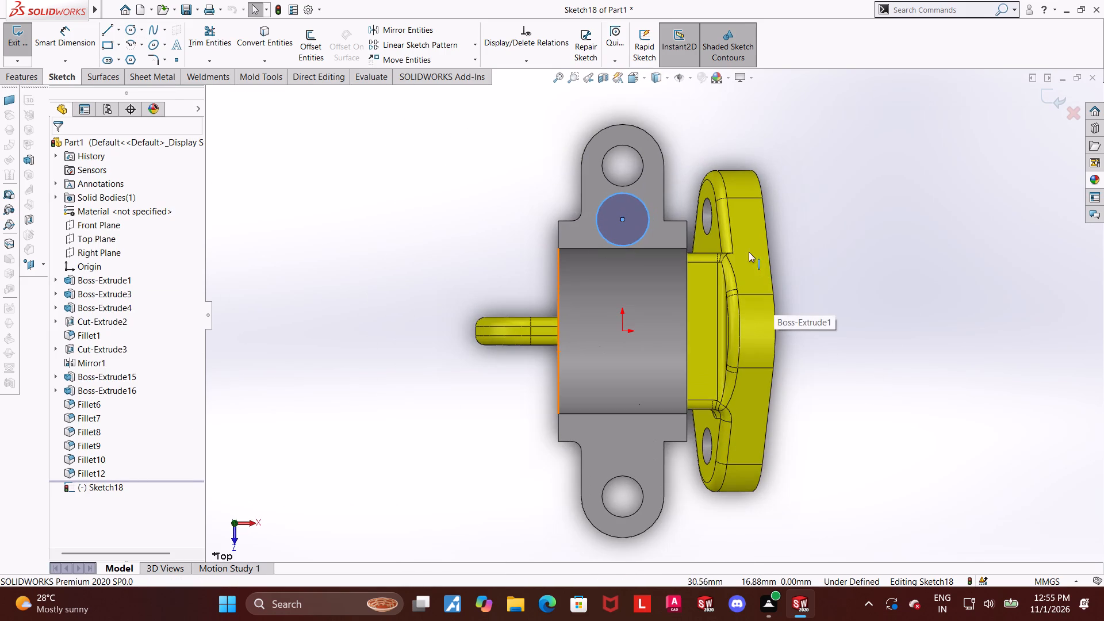
middle_drag(722, 202, 775, 167)
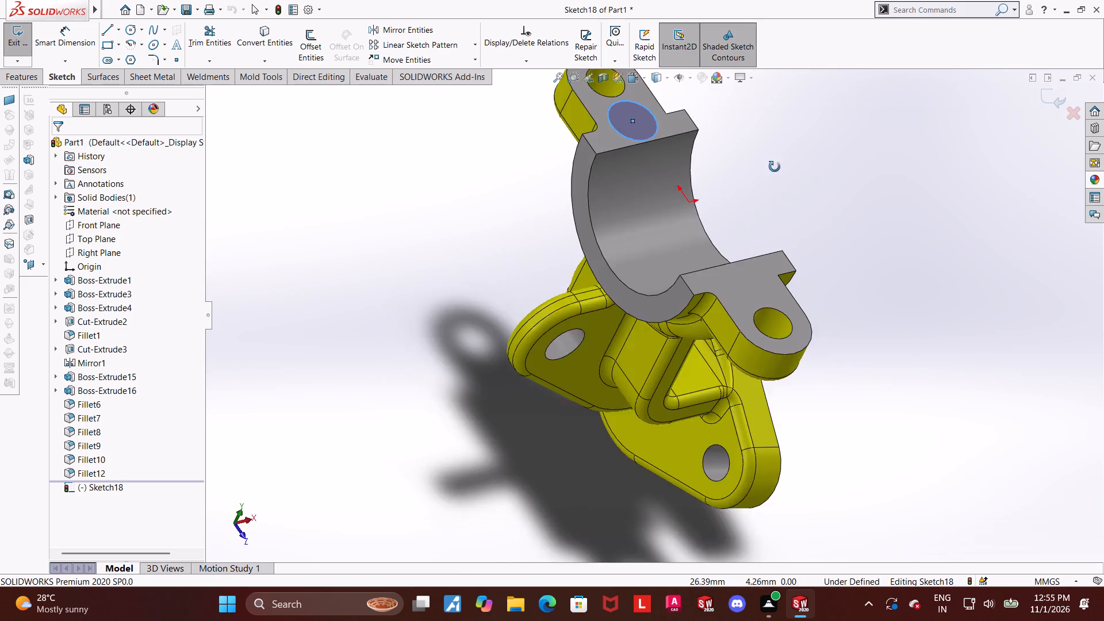
middle_drag(775, 167, 724, 251)
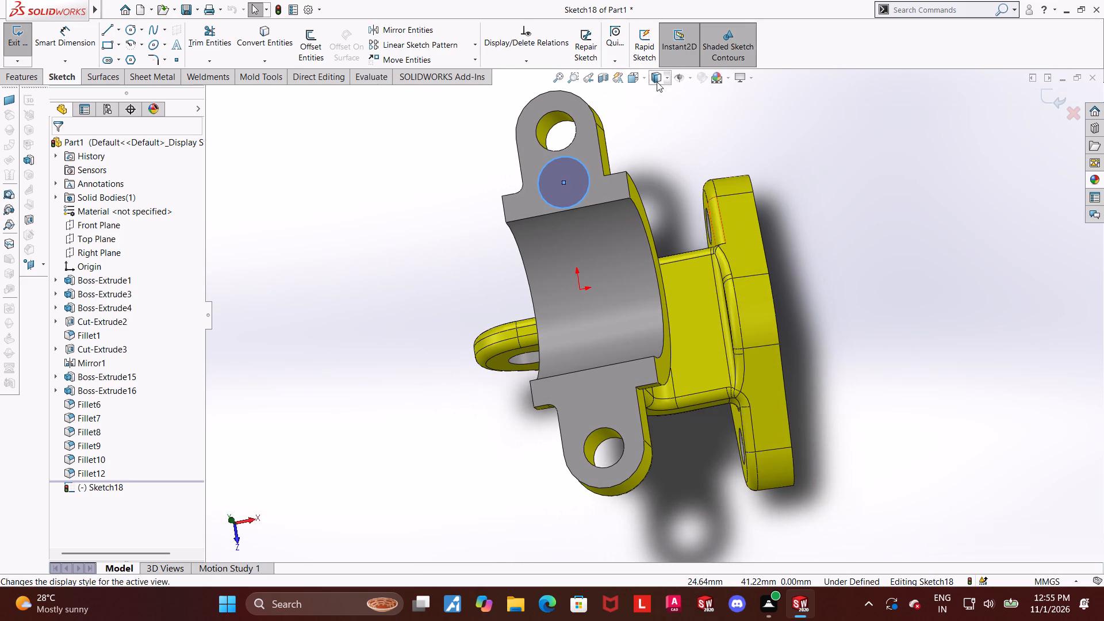
click(634, 78)
click(558, 365)
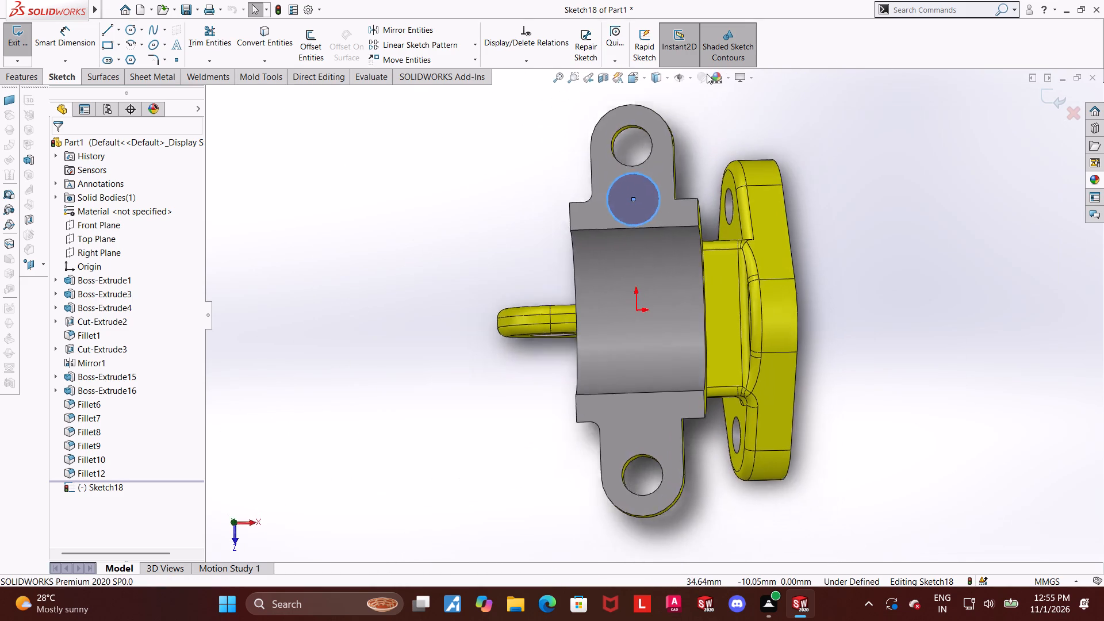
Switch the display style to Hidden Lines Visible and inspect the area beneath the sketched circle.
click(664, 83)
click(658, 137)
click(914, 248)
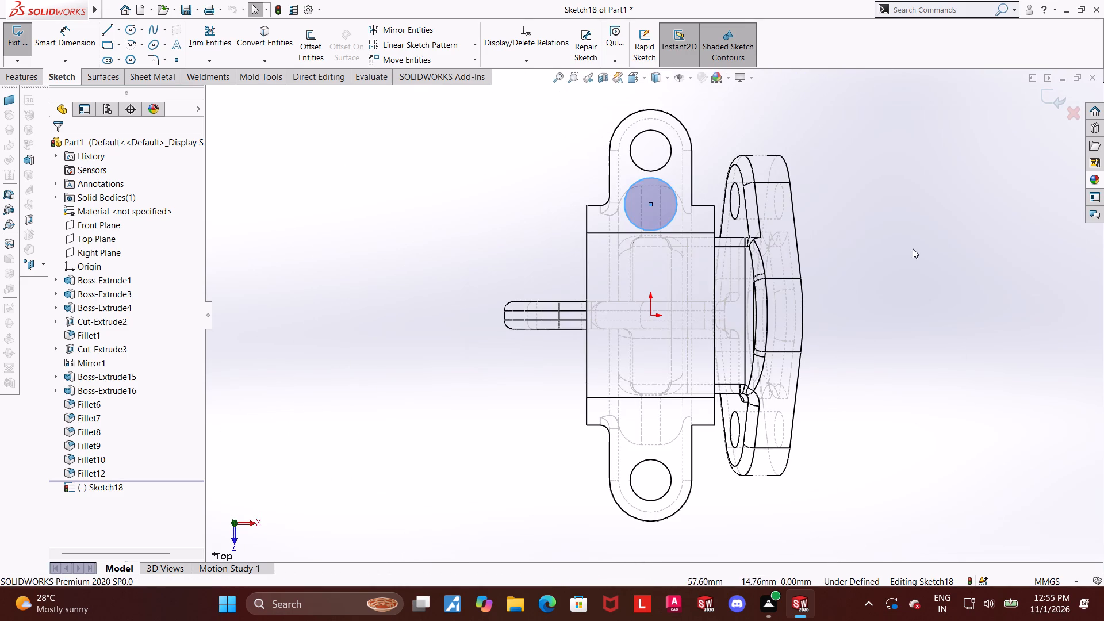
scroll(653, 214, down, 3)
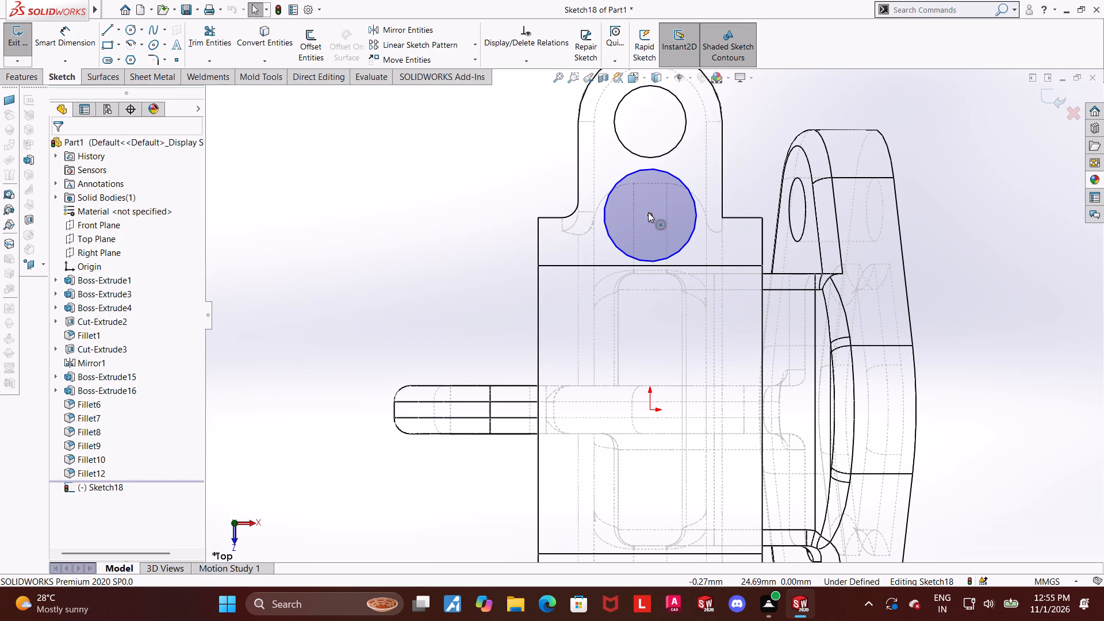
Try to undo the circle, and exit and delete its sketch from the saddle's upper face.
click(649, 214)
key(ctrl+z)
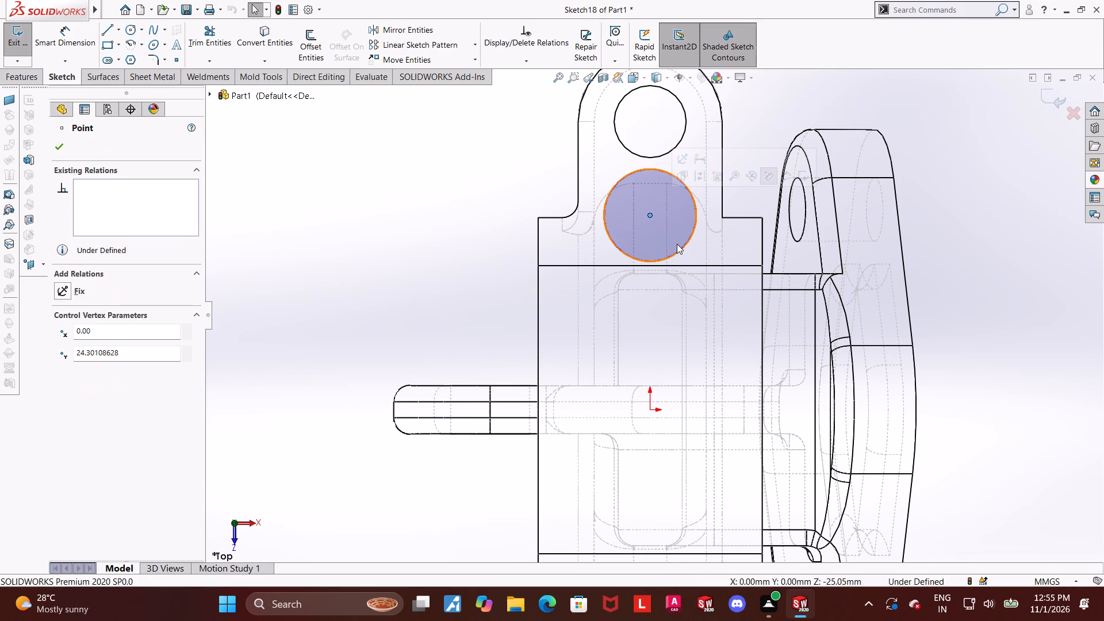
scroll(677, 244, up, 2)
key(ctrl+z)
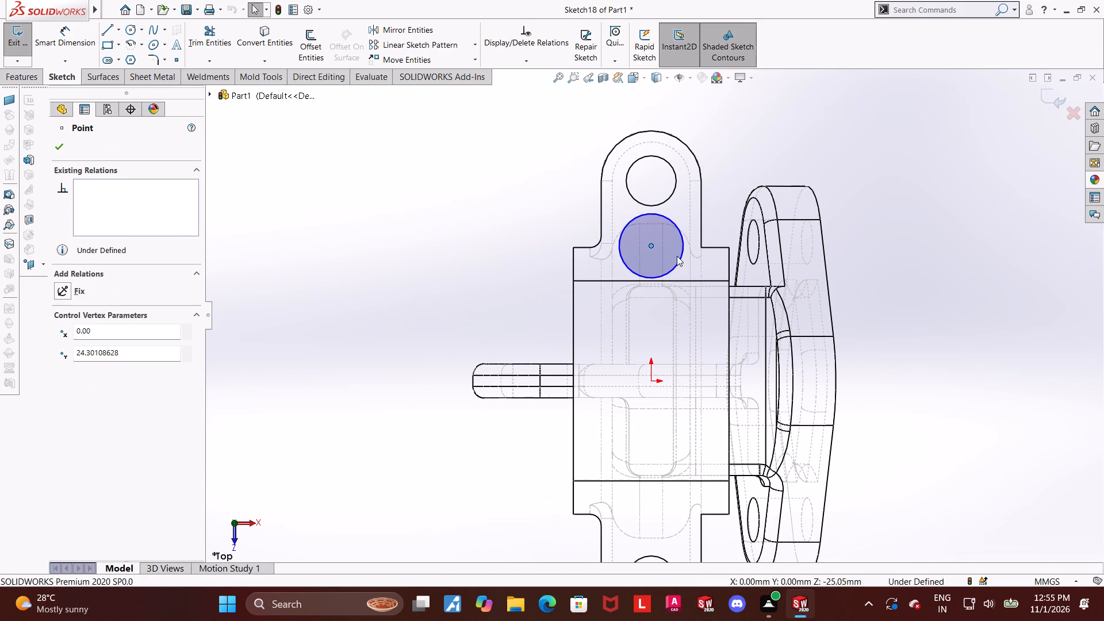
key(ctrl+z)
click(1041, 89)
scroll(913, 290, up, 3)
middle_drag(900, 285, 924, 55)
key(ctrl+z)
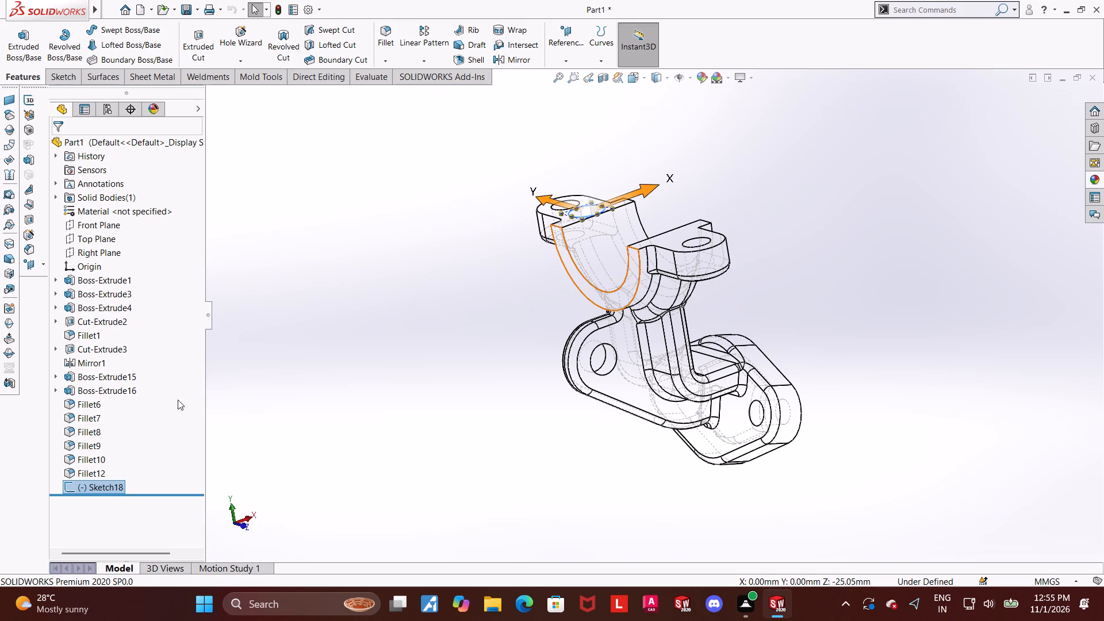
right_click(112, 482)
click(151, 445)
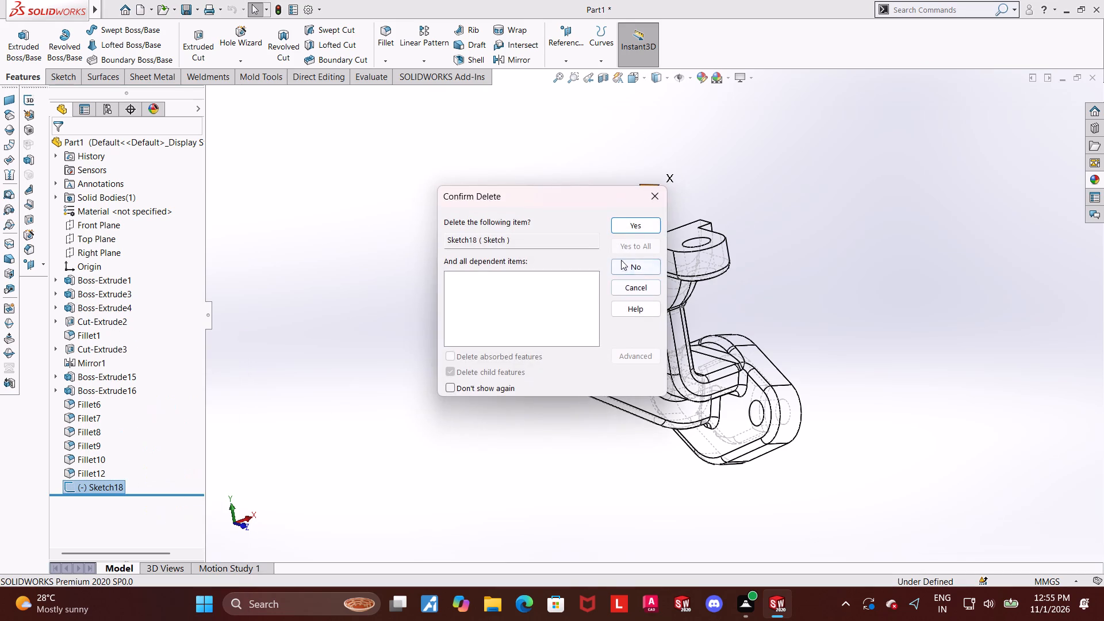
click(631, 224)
Start a sketch on the Right Plane in the Left view with the model displayed Shaded With Edges.
click(626, 82)
click(433, 405)
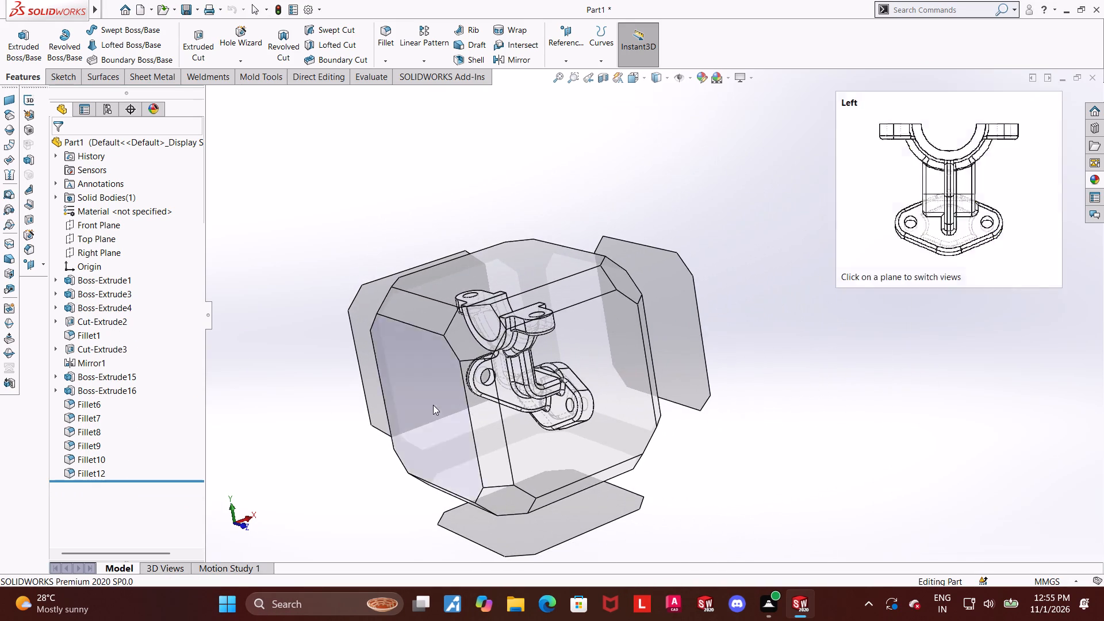
scroll(809, 179, up, 3)
scroll(780, 177, down, 2)
scroll(697, 267, down, 1)
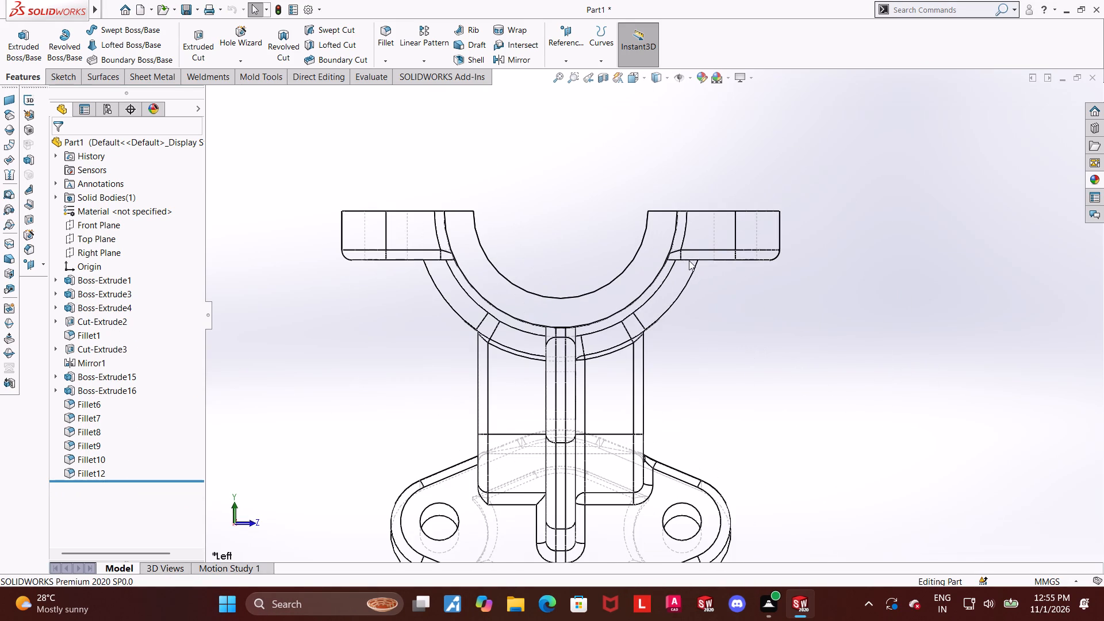
click(79, 252)
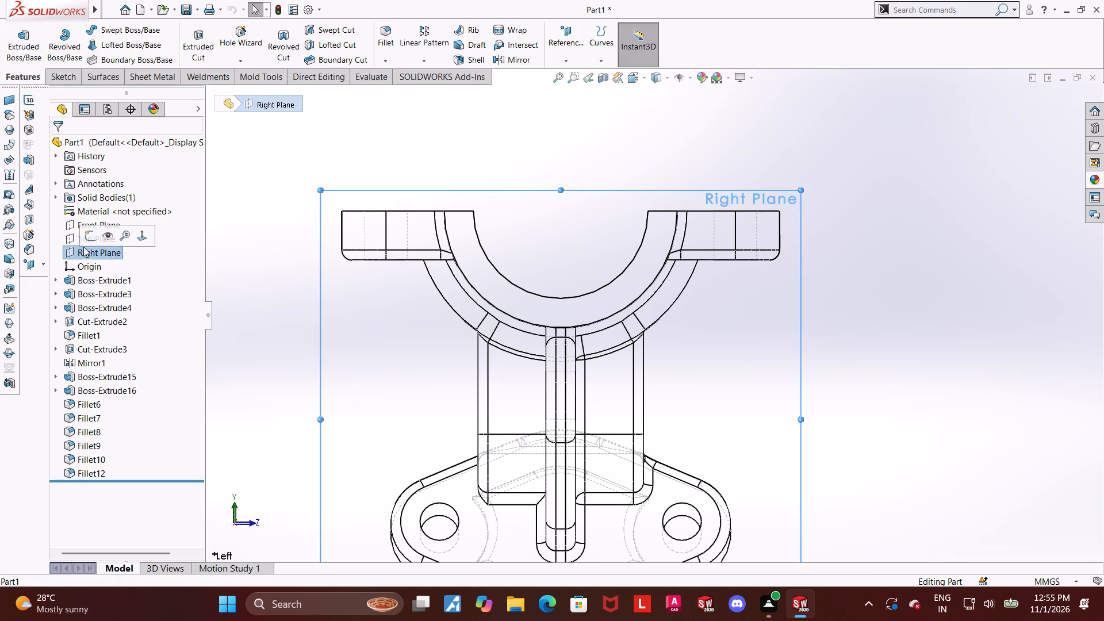
click(88, 229)
click(668, 78)
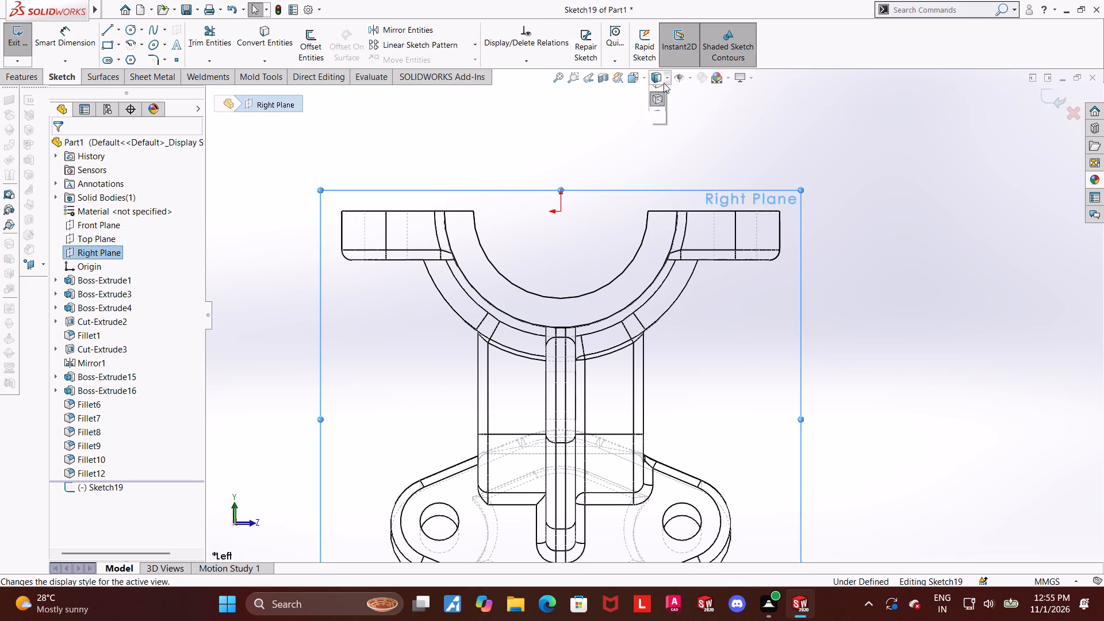
click(657, 91)
Draw a centerpoint arc of about 23.3 mm radius around the origin, passing under the bore with both ends just above the ears.
click(136, 45)
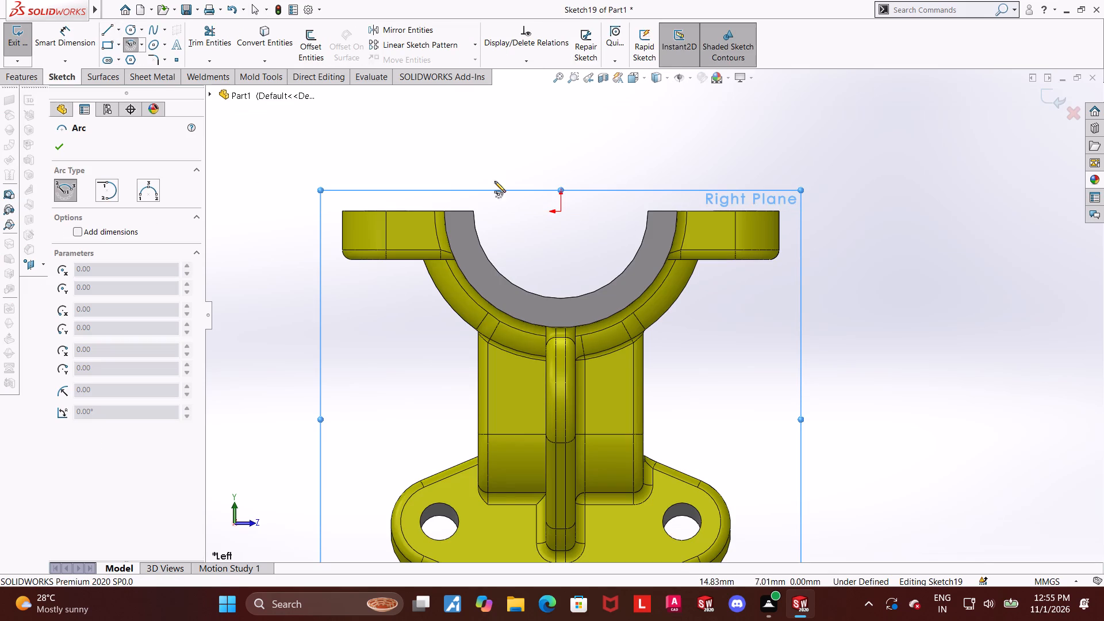
click(561, 212)
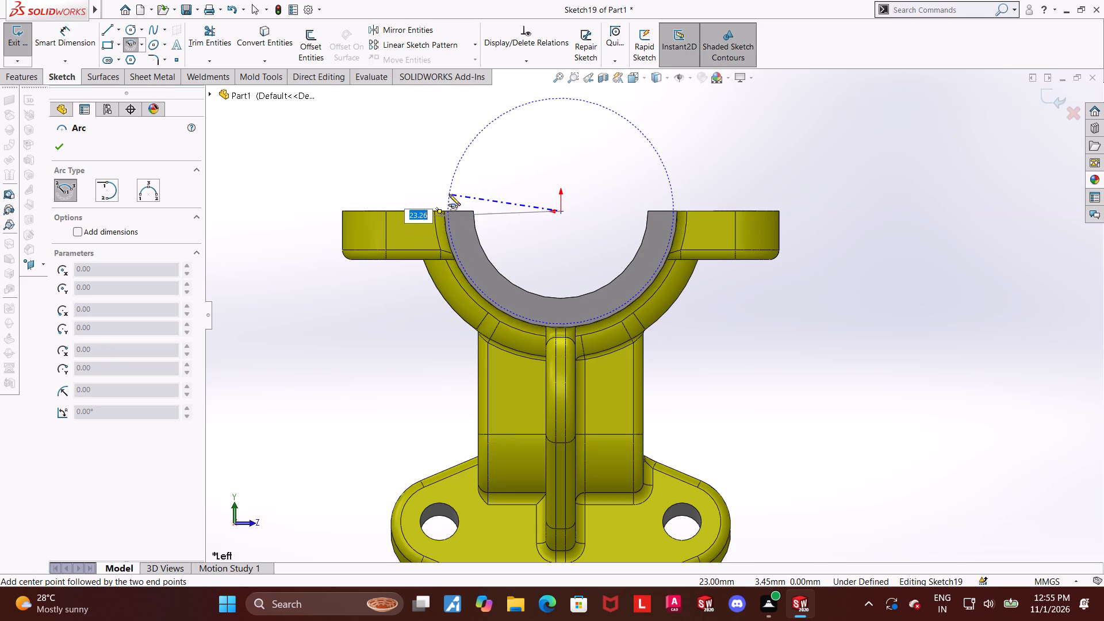
click(448, 194)
click(695, 189)
key(Escape)
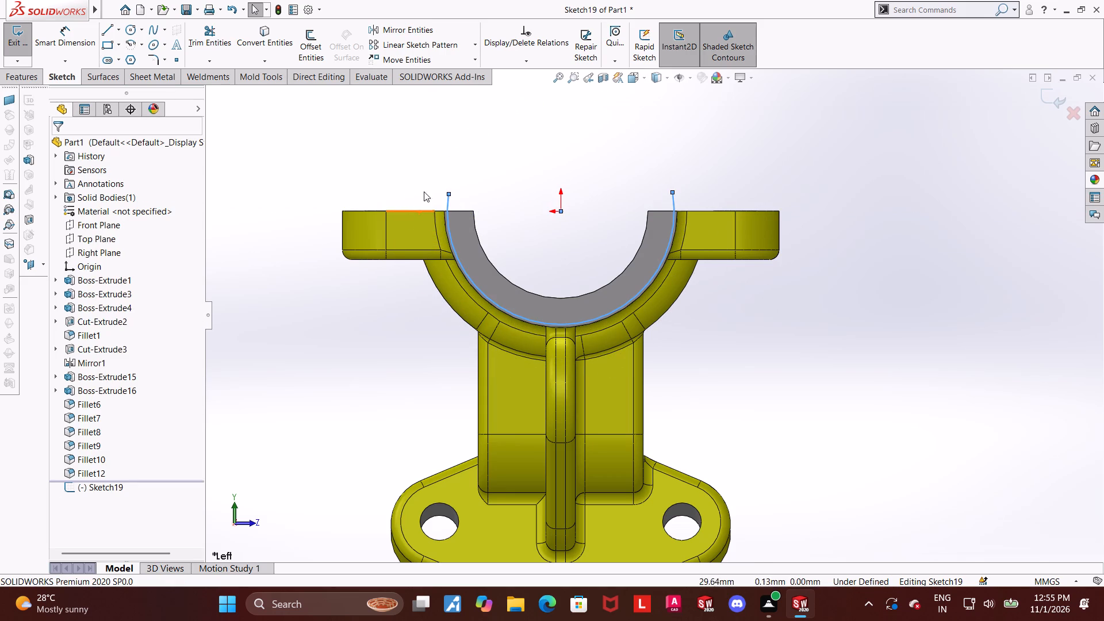
click(581, 217)
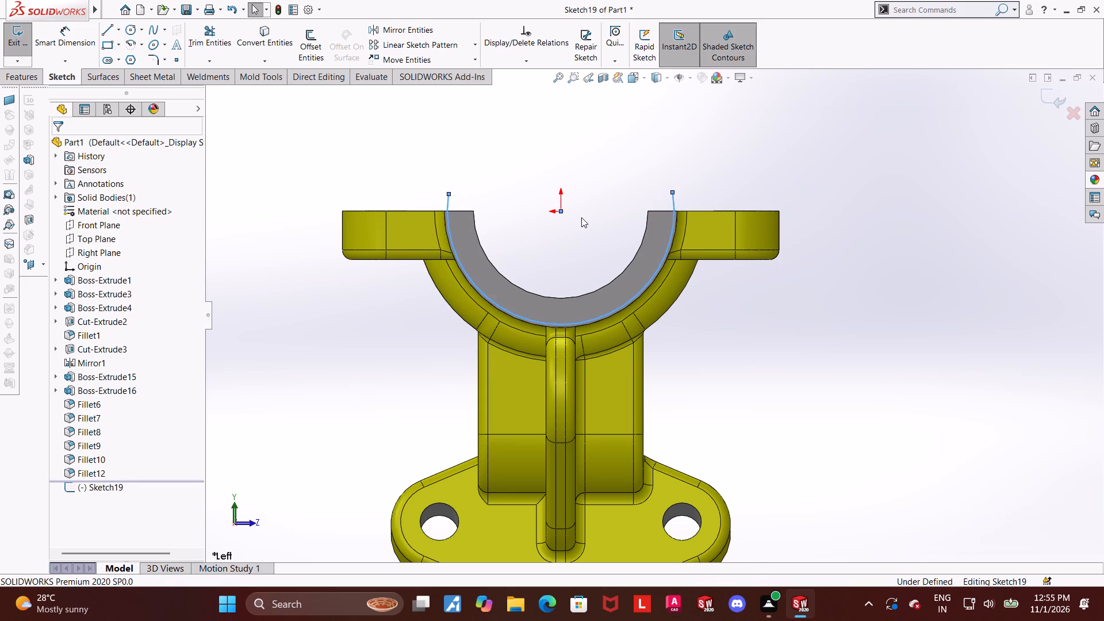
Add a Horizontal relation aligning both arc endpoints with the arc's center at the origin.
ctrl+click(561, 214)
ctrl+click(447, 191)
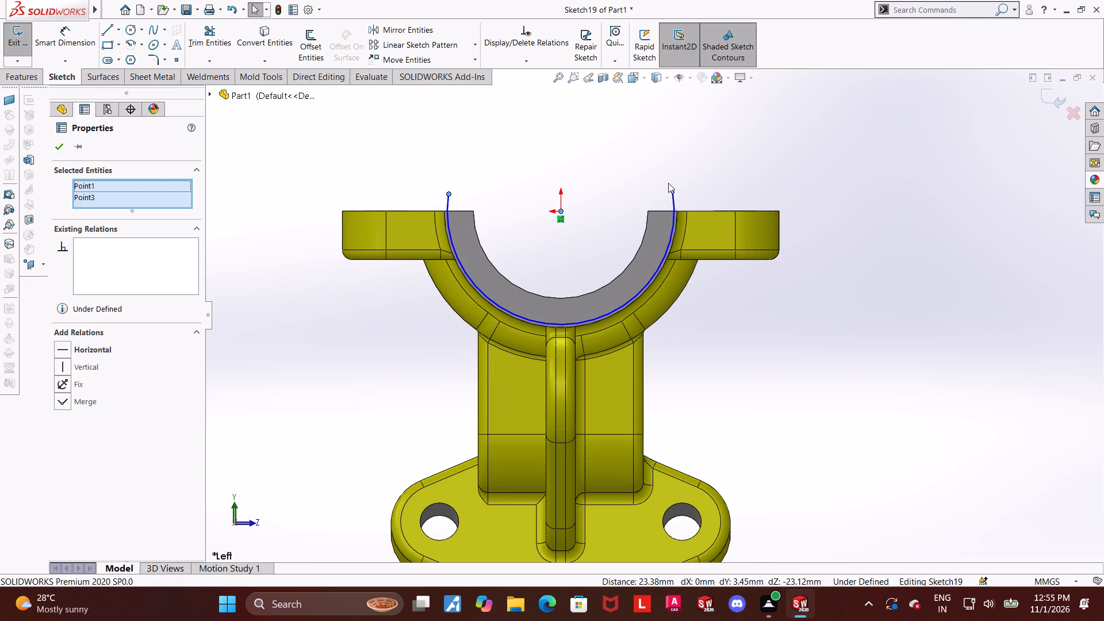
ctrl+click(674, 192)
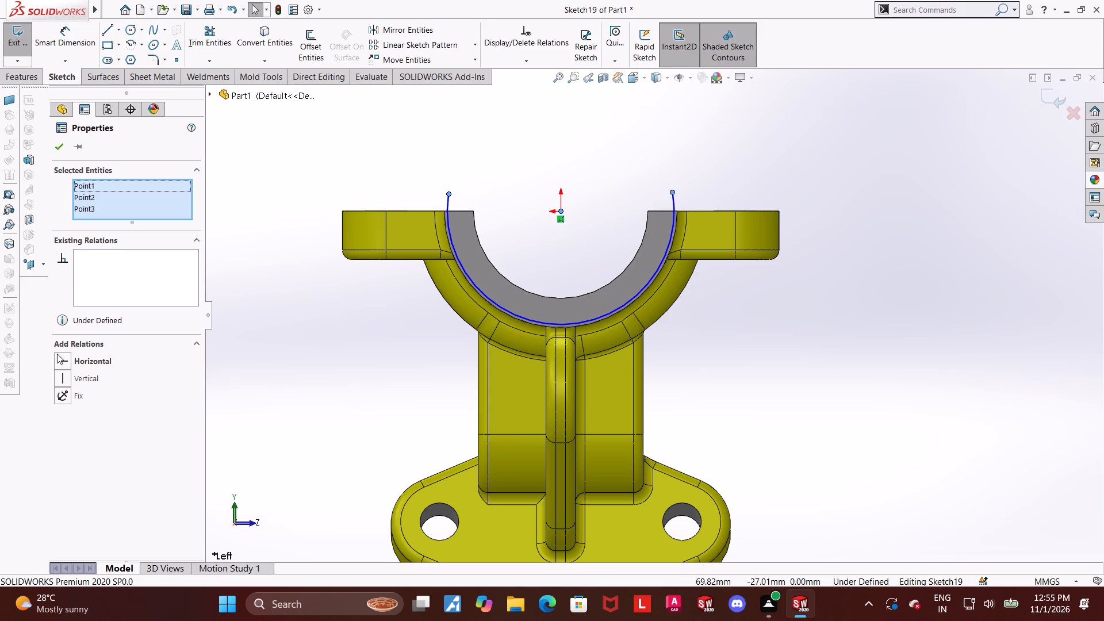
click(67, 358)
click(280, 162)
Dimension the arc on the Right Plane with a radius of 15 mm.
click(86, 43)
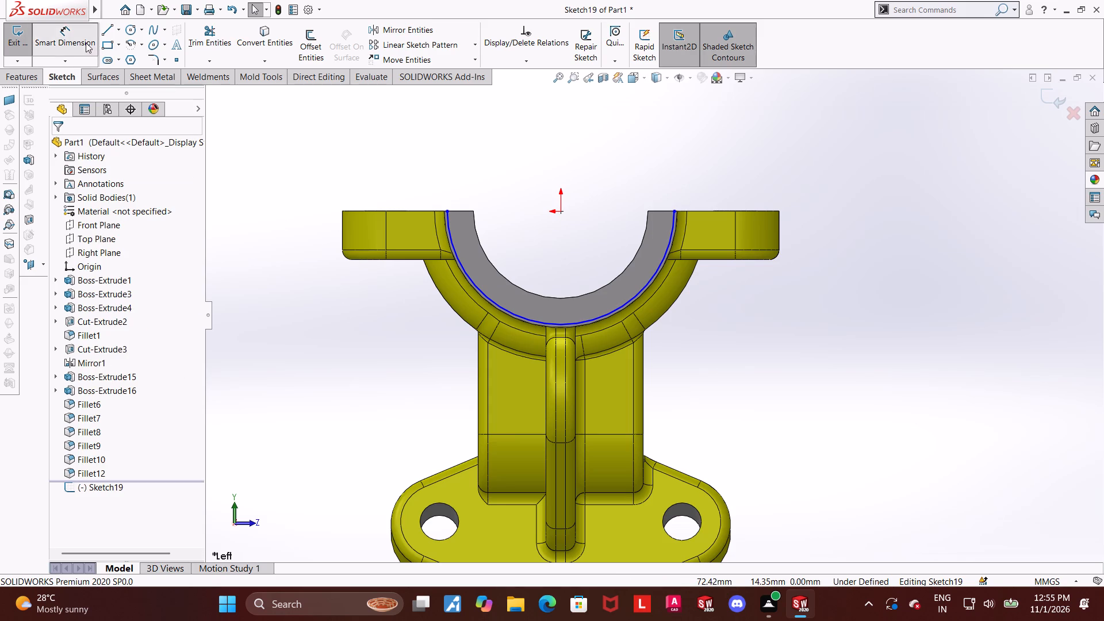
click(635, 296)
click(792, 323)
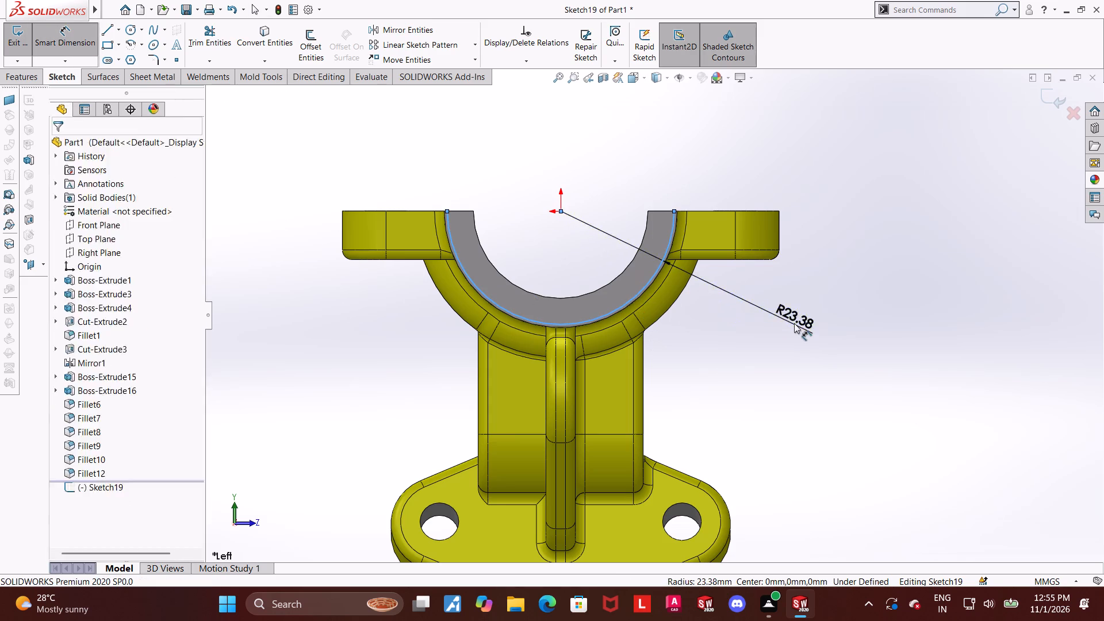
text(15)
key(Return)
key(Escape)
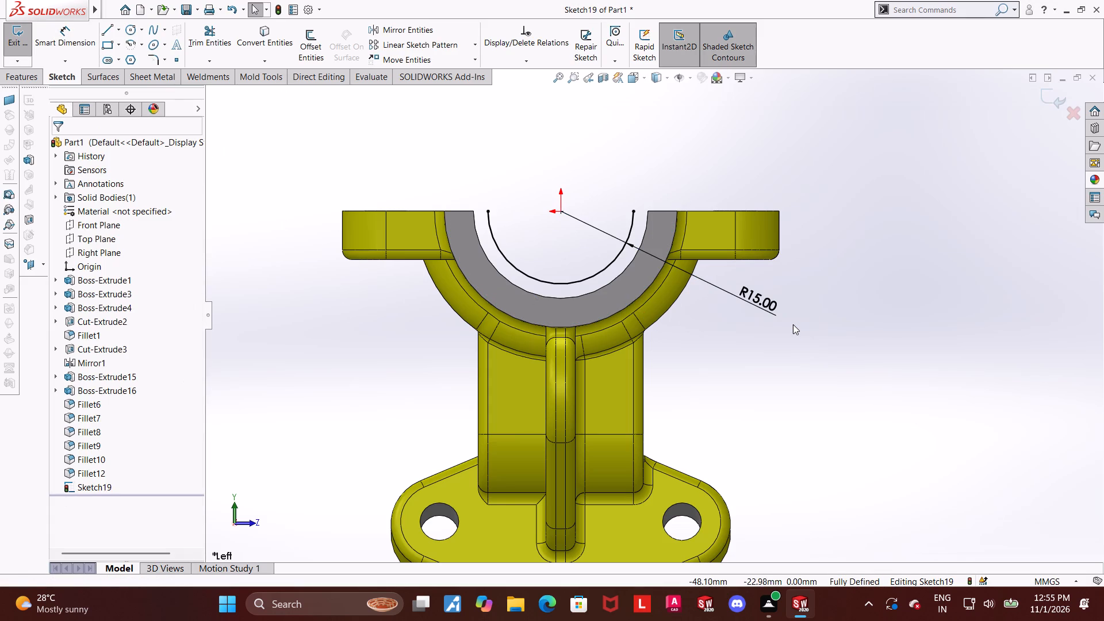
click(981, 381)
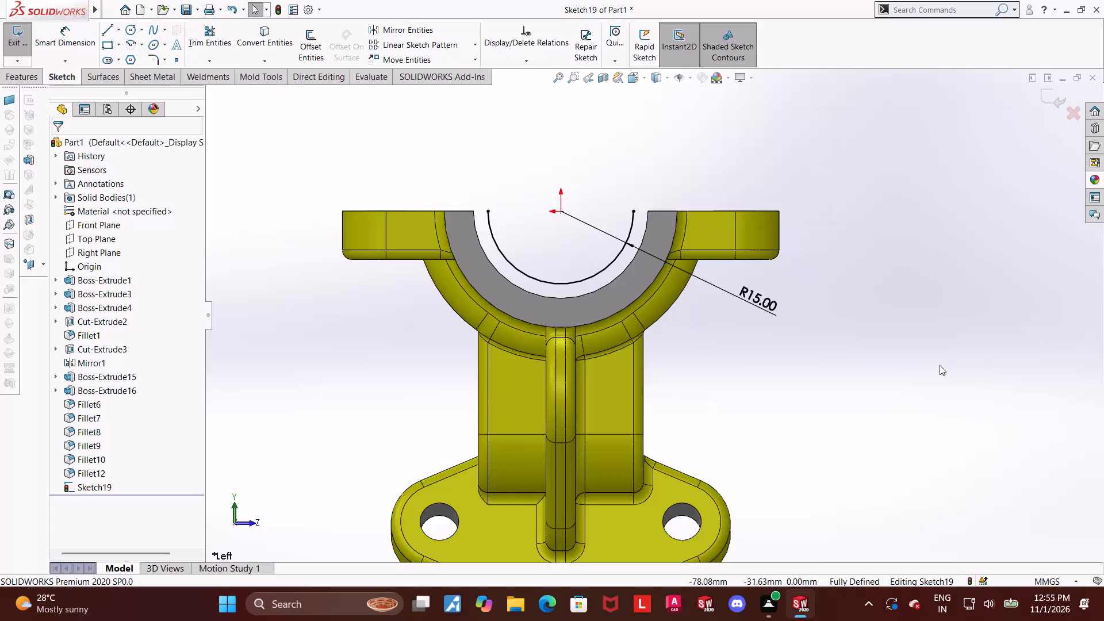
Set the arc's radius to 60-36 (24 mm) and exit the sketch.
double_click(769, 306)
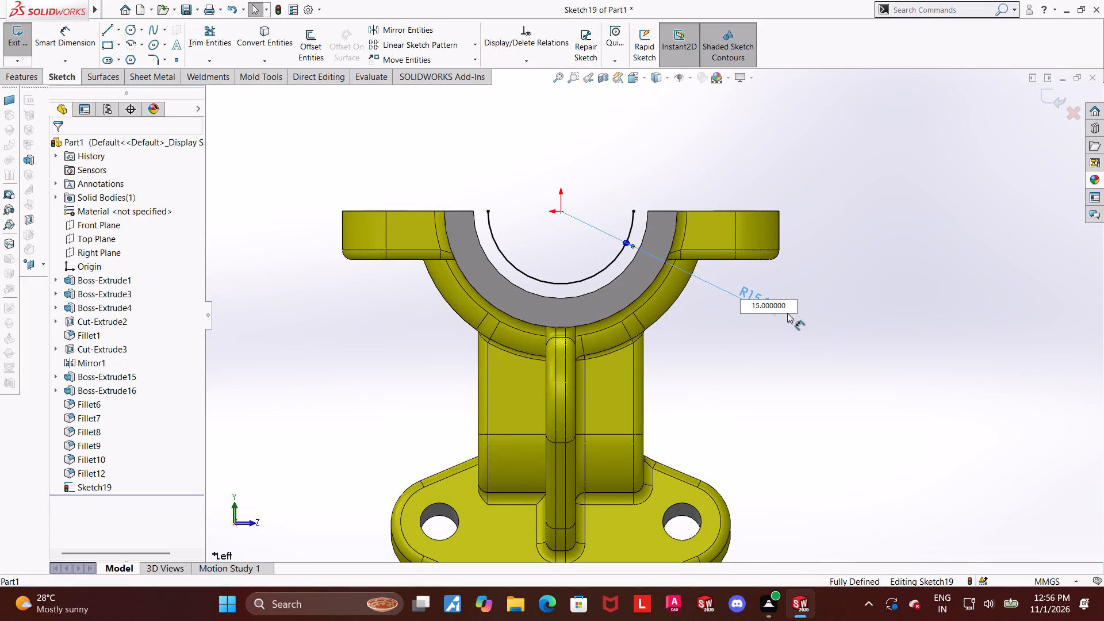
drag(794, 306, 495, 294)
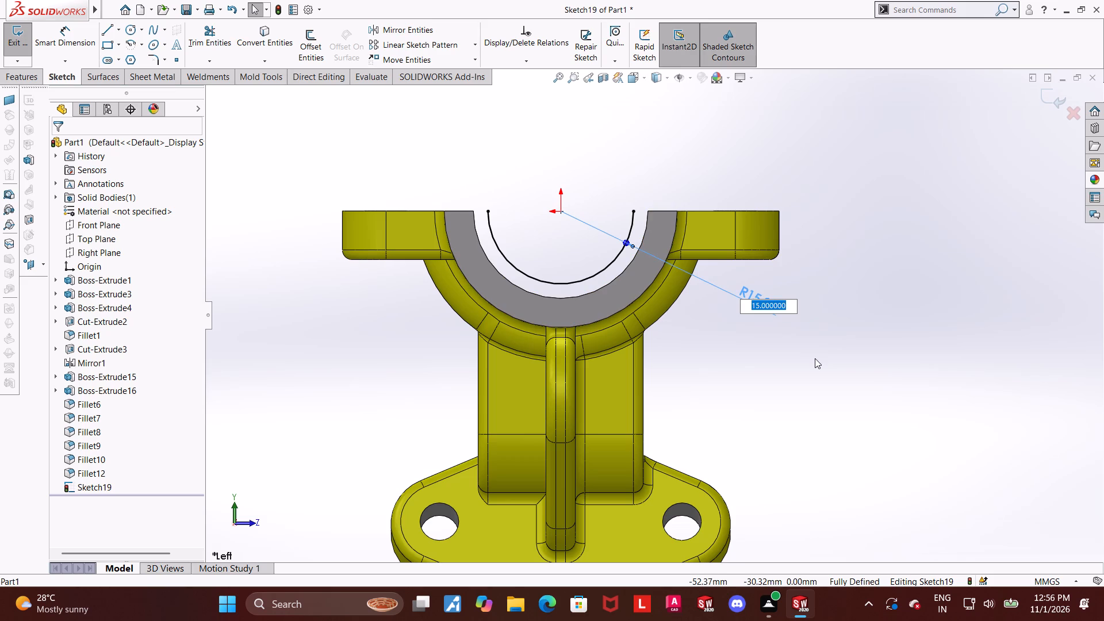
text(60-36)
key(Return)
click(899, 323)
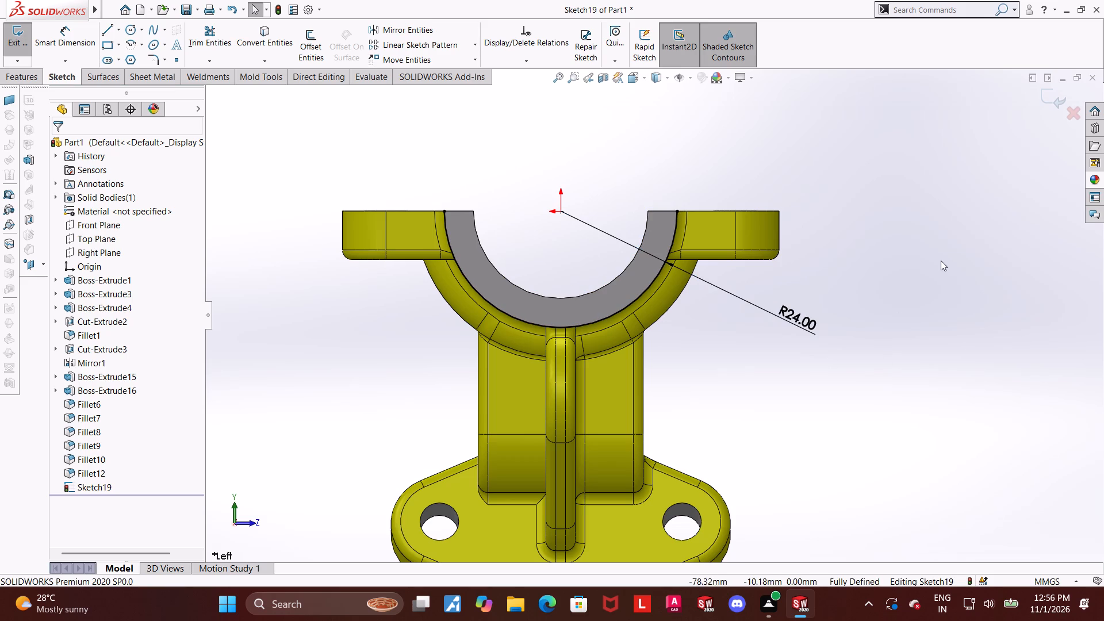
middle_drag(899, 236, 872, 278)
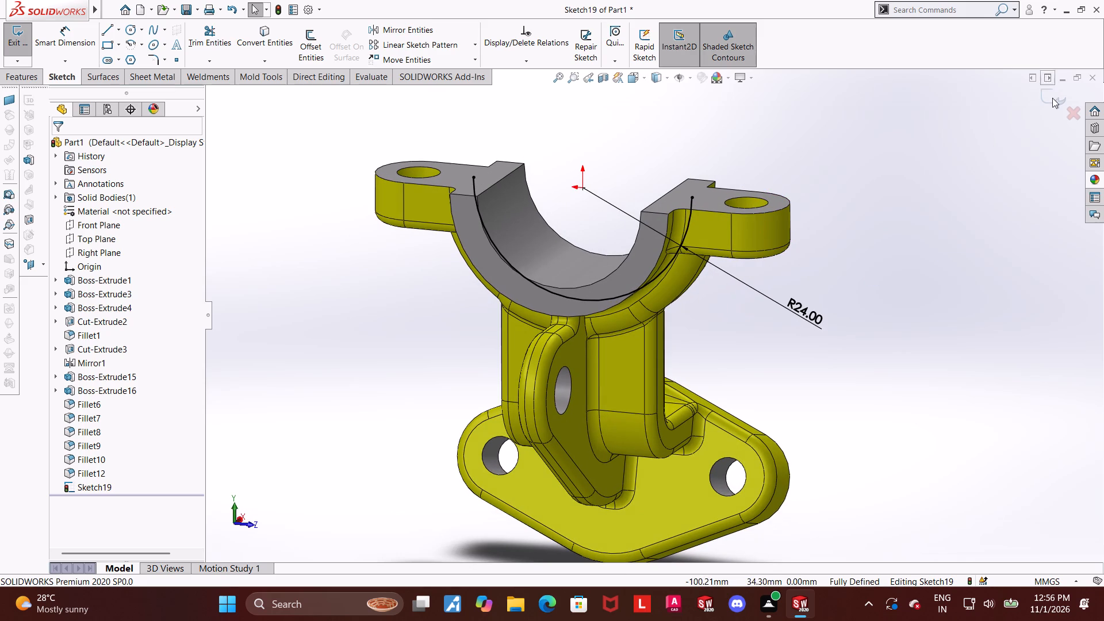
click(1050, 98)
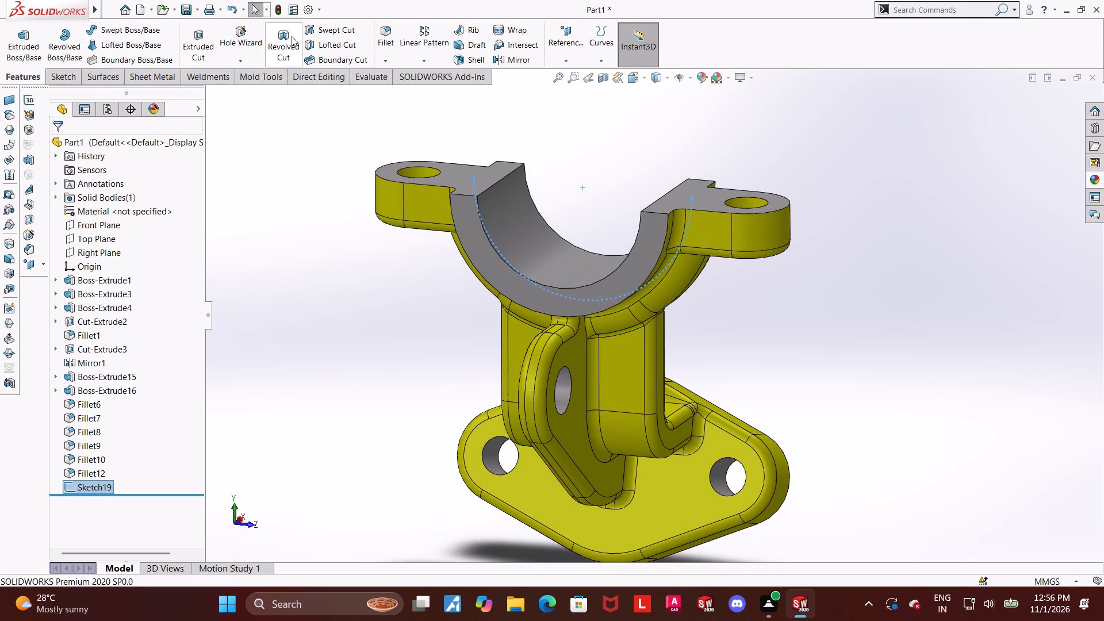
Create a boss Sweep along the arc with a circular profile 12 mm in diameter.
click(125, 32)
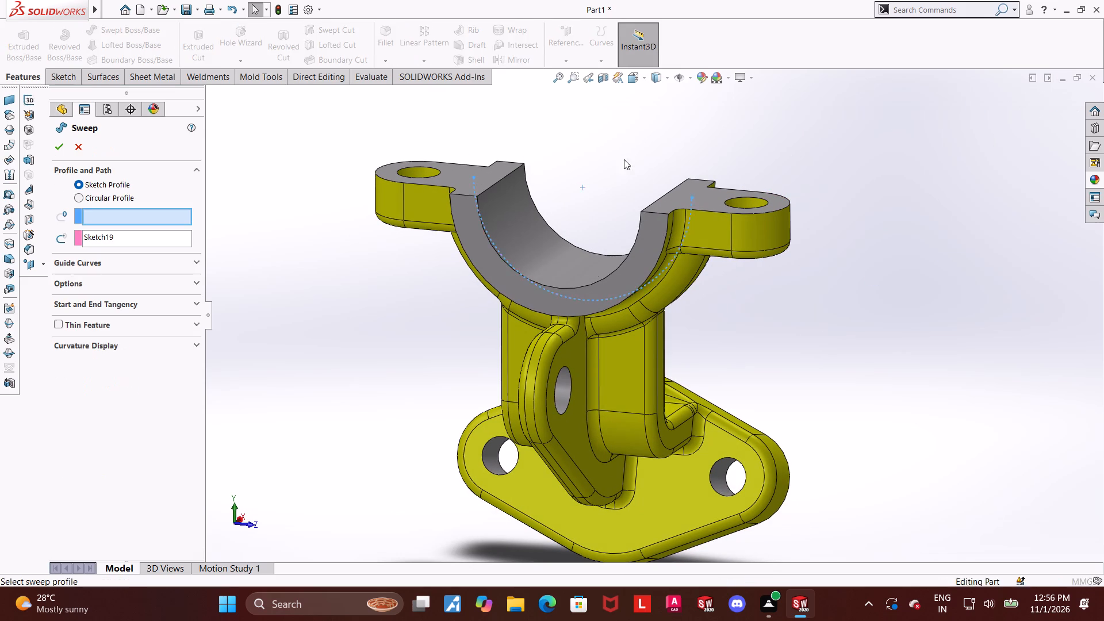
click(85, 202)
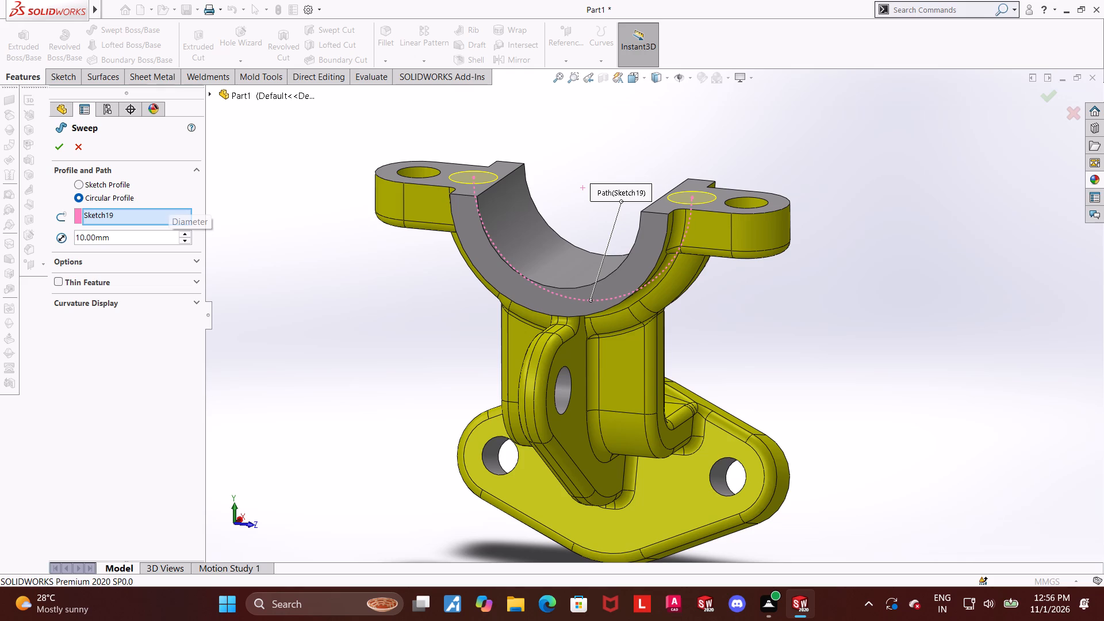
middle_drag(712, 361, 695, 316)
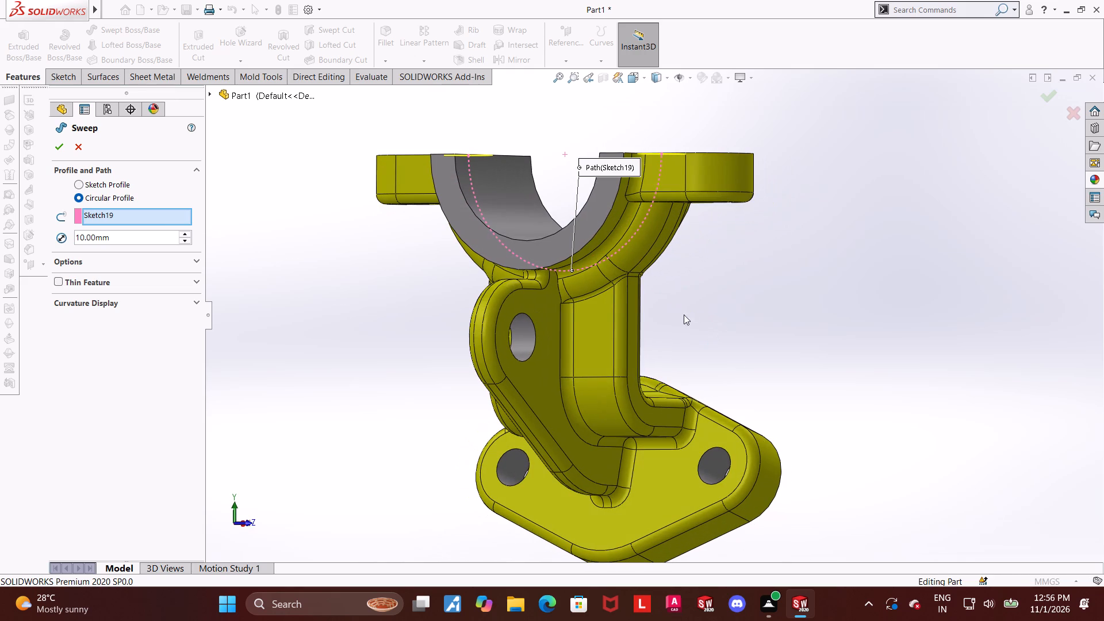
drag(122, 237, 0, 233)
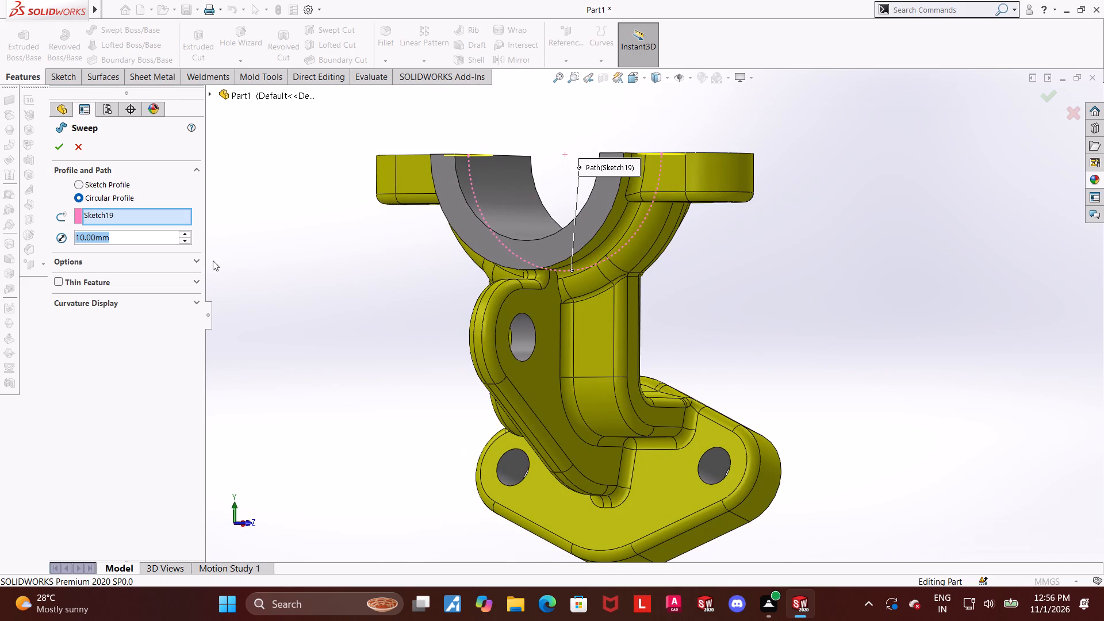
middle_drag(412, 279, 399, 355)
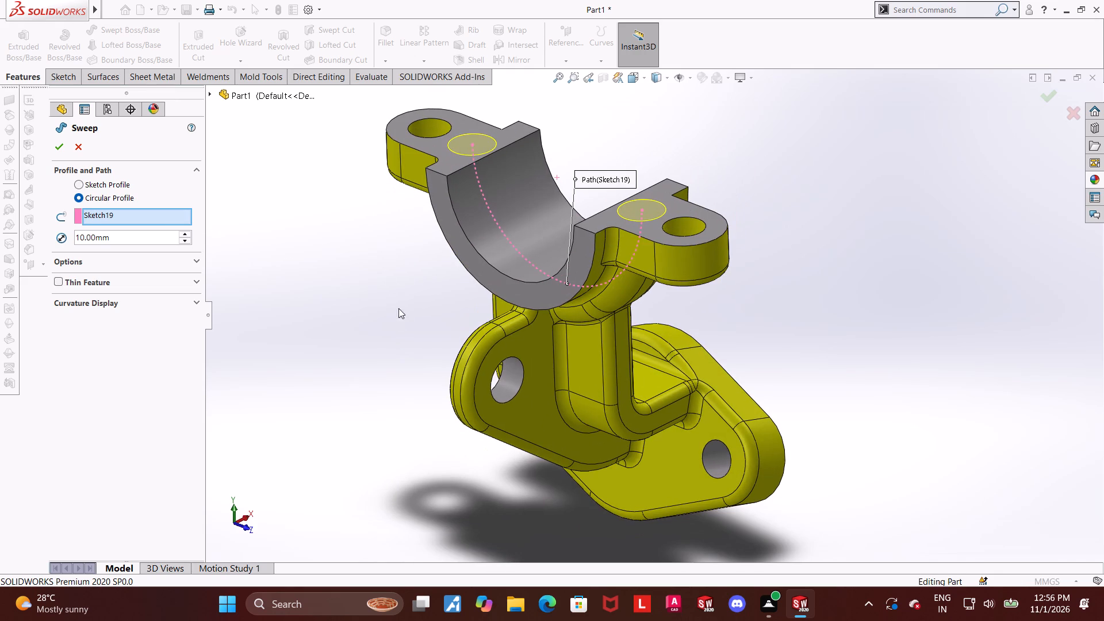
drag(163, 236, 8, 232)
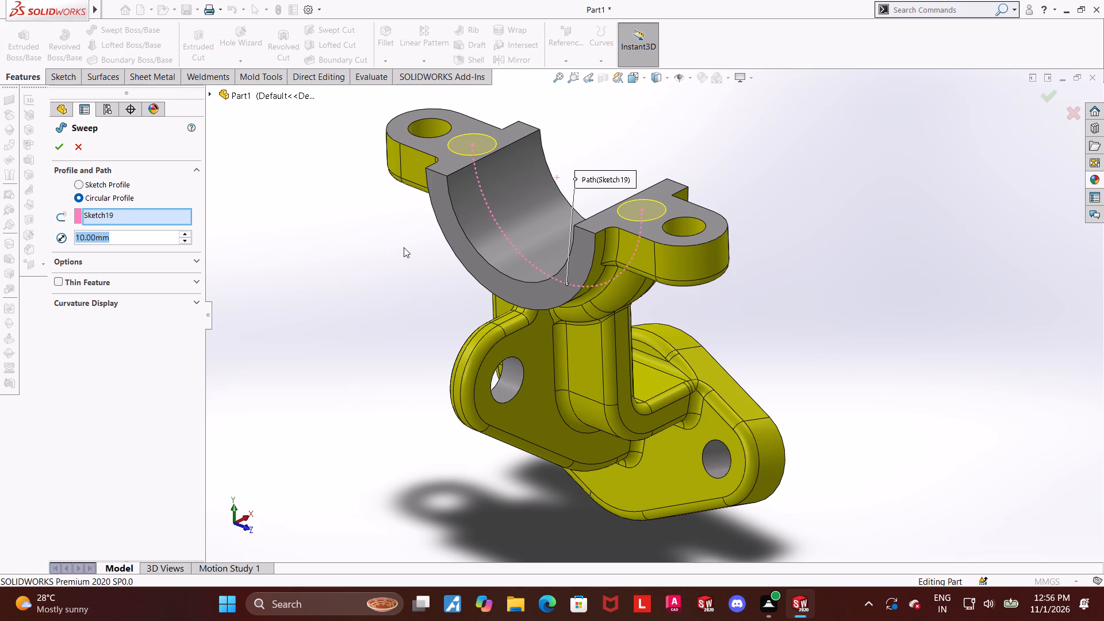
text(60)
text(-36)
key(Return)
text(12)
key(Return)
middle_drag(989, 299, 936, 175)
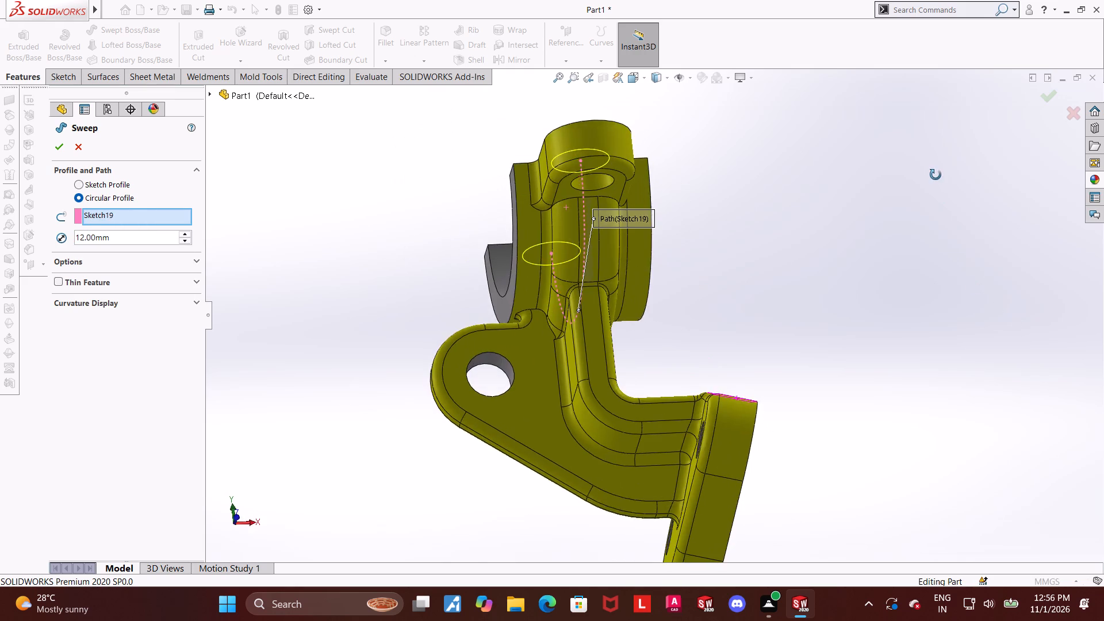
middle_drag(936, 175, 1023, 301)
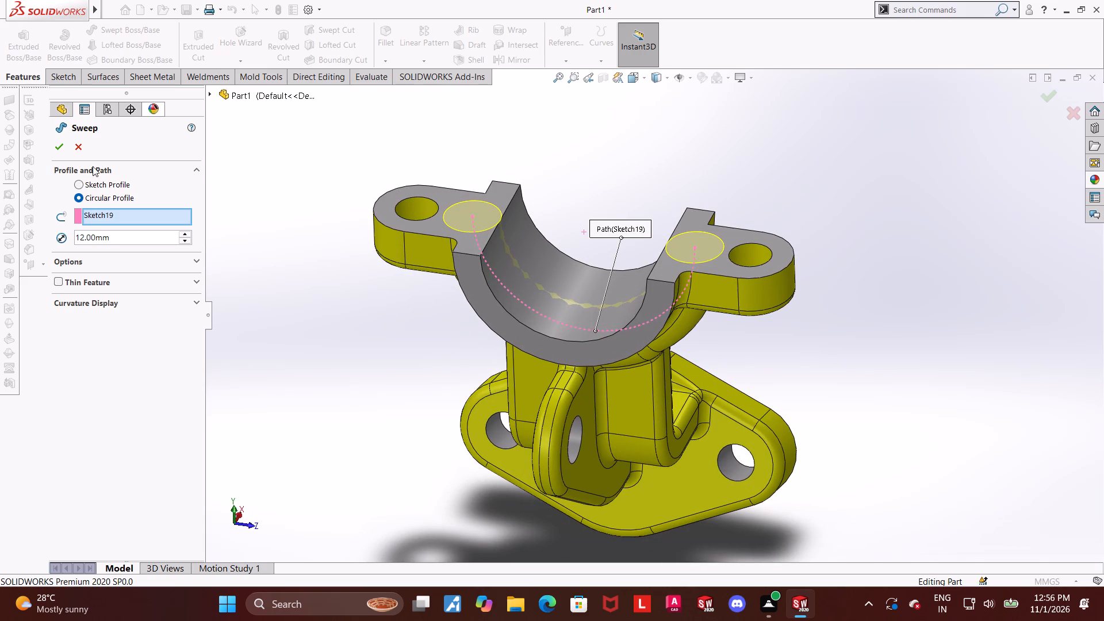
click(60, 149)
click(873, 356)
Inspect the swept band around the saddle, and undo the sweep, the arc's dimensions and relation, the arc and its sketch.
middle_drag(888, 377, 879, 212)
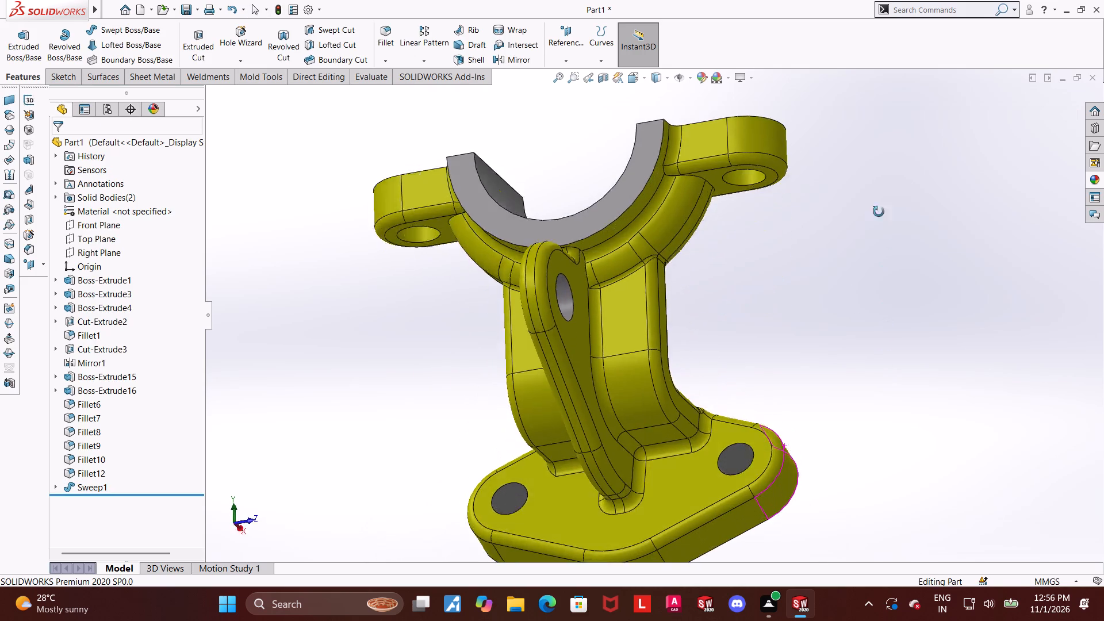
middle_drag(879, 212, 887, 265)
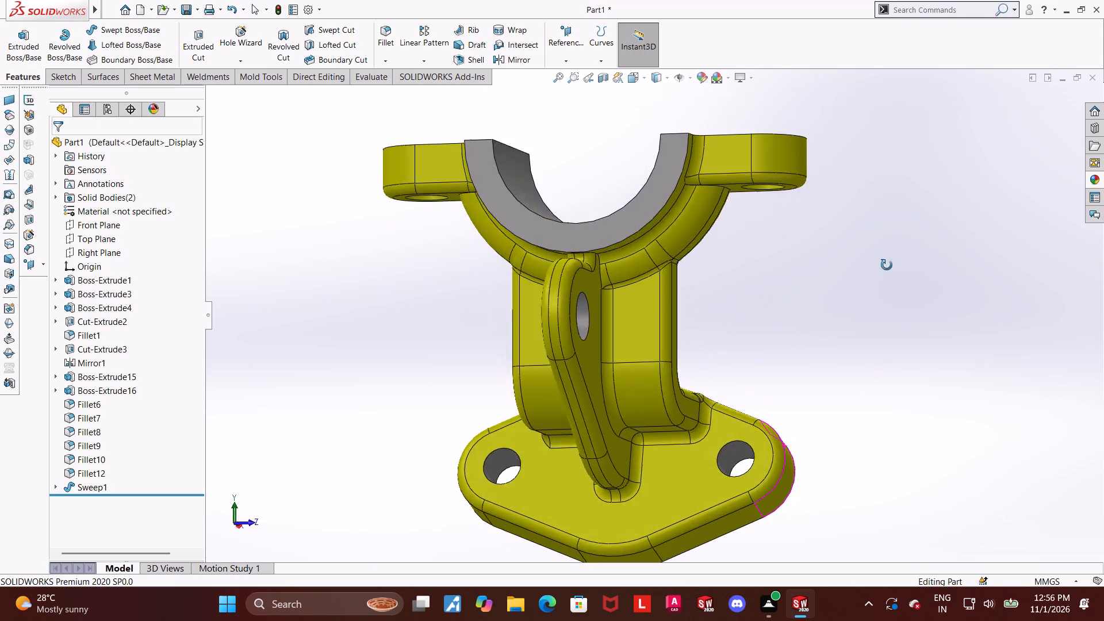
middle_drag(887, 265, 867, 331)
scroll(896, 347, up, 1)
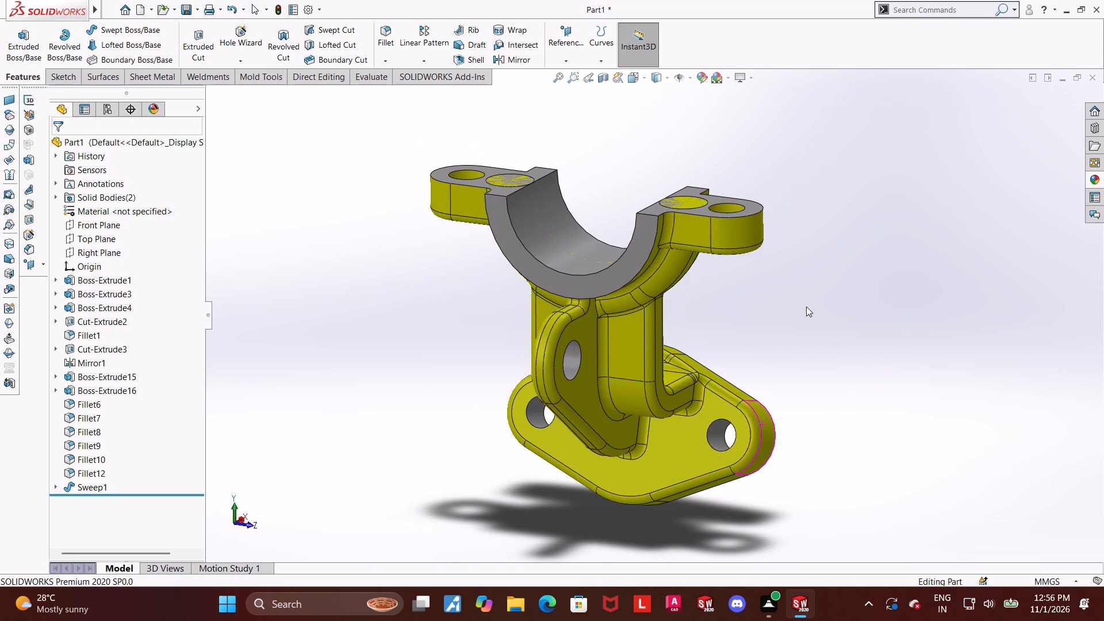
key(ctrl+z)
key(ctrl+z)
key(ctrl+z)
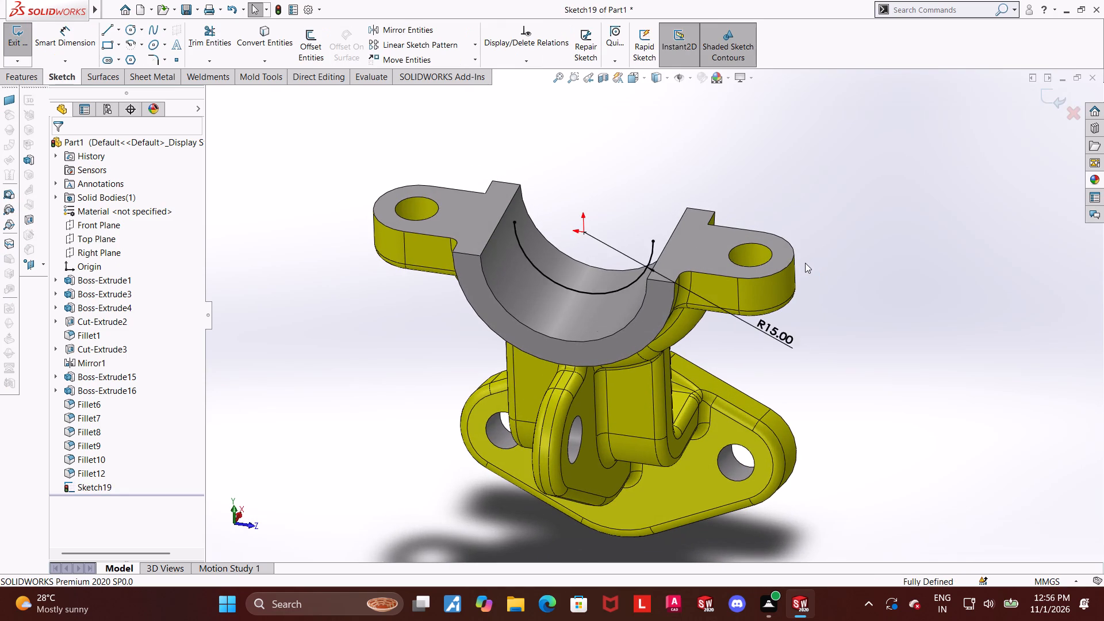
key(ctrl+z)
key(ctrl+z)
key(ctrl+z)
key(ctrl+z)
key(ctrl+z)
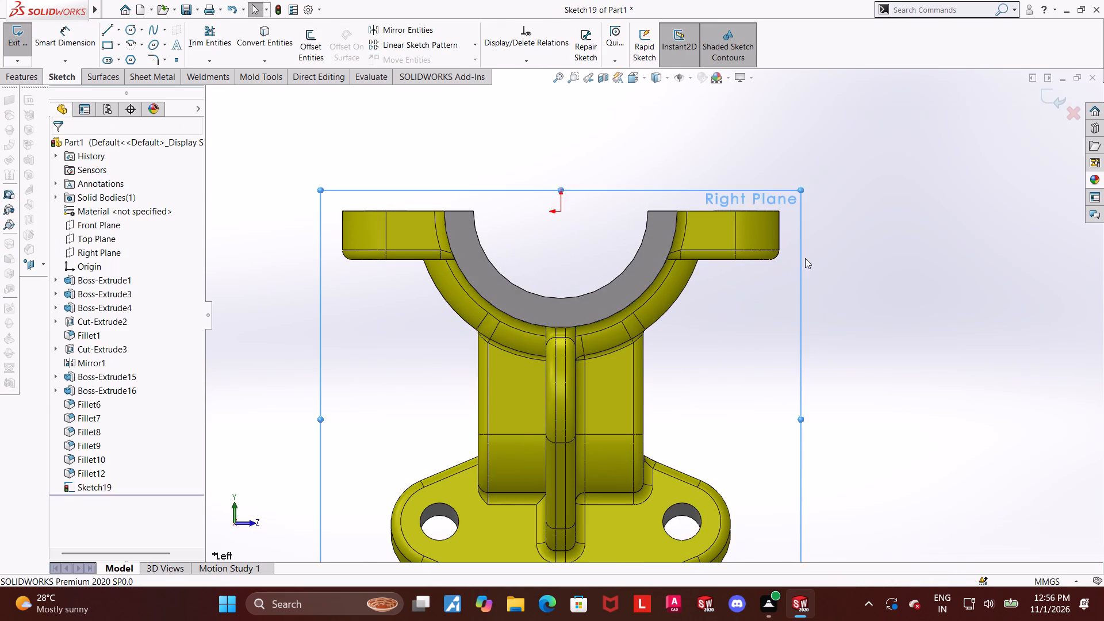
Show the bracket in the Isometric view, framed closer.
click(625, 75)
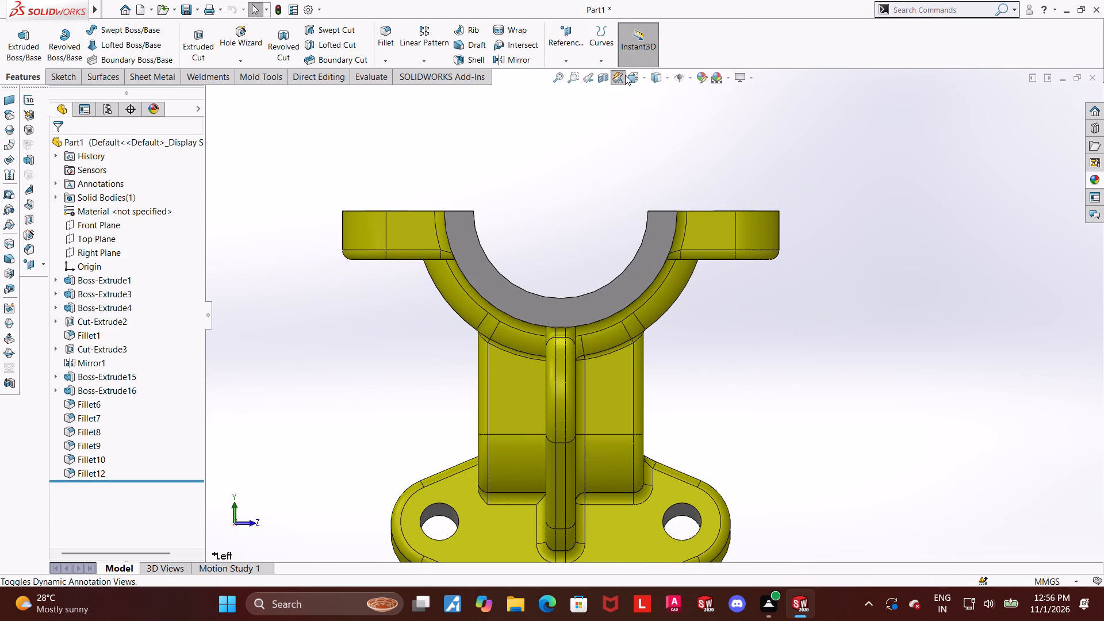
key(Escape)
click(619, 77)
click(631, 80)
click(634, 258)
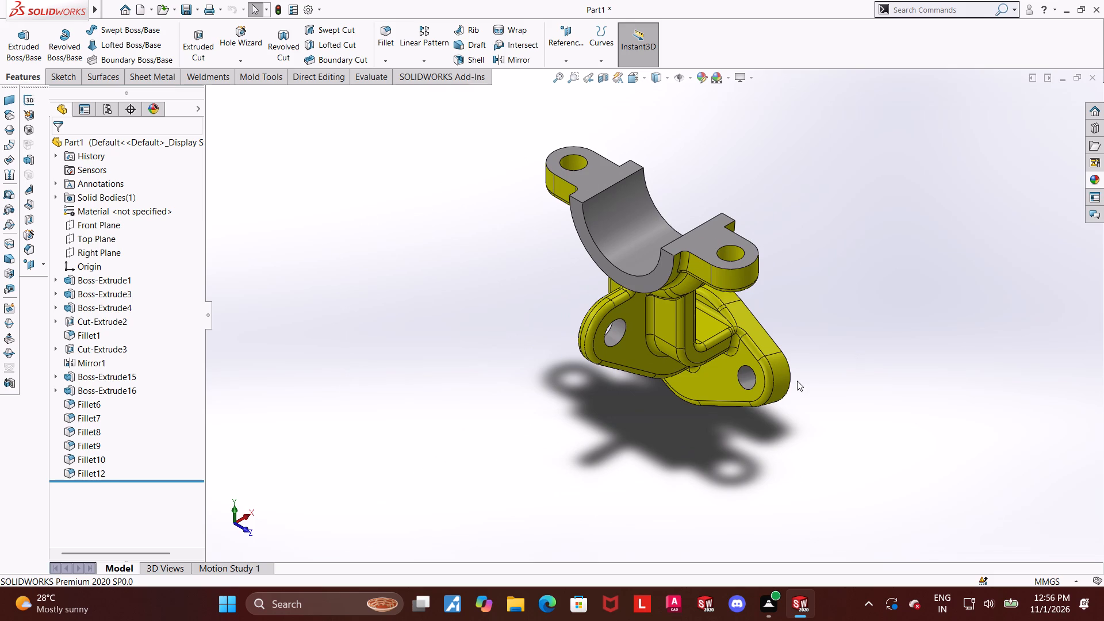
scroll(785, 256, down, 1)
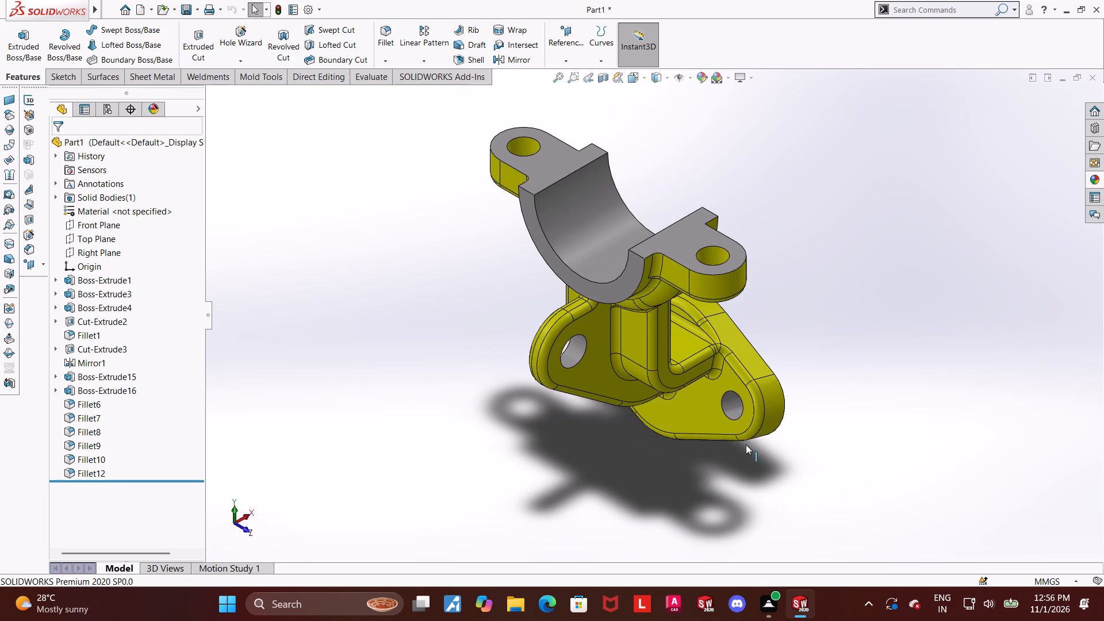
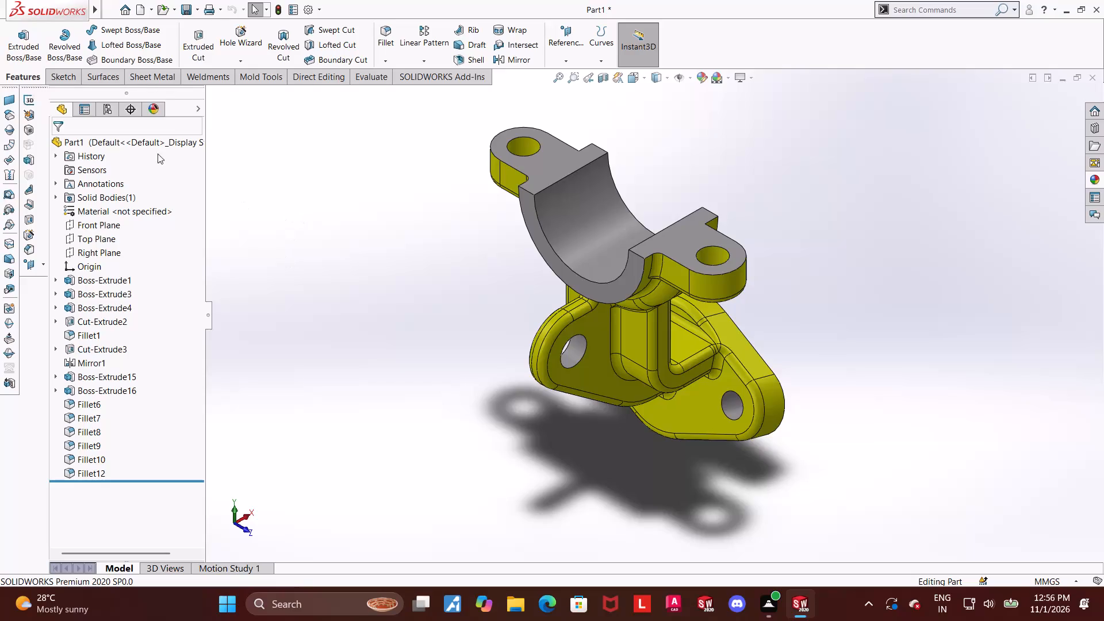
Save the part under the file name "offset pilloq block".
click(140, 152)
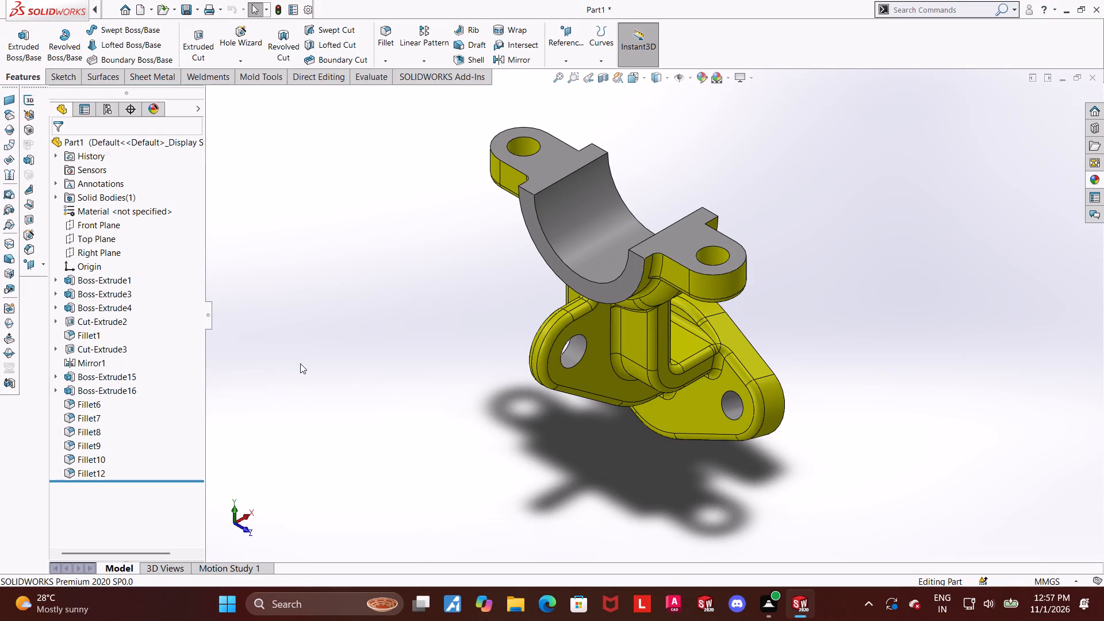
text(offset pilloq block)
key(Return)
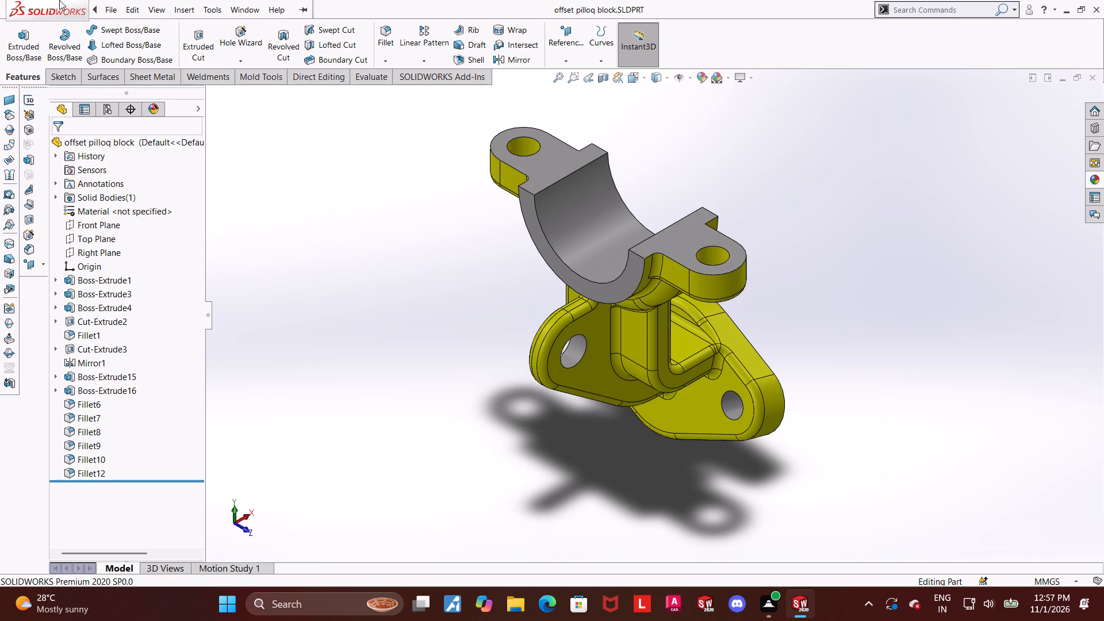
Save a PDF version of the part in Downloads as "offset pilloq block.pdf".
click(133, 158)
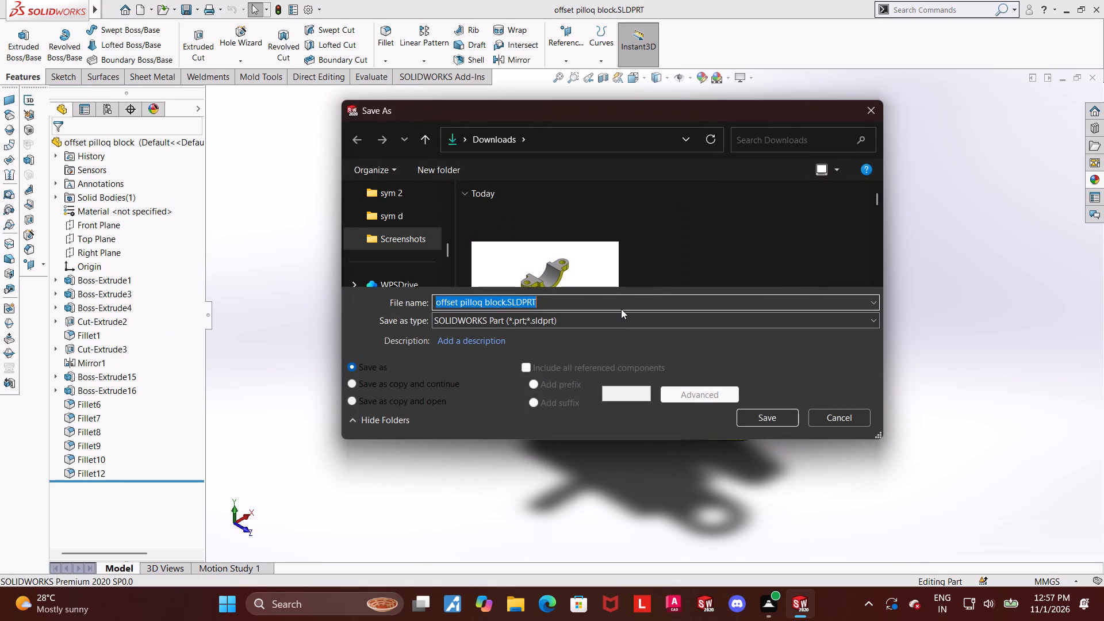
click(621, 316)
click(589, 82)
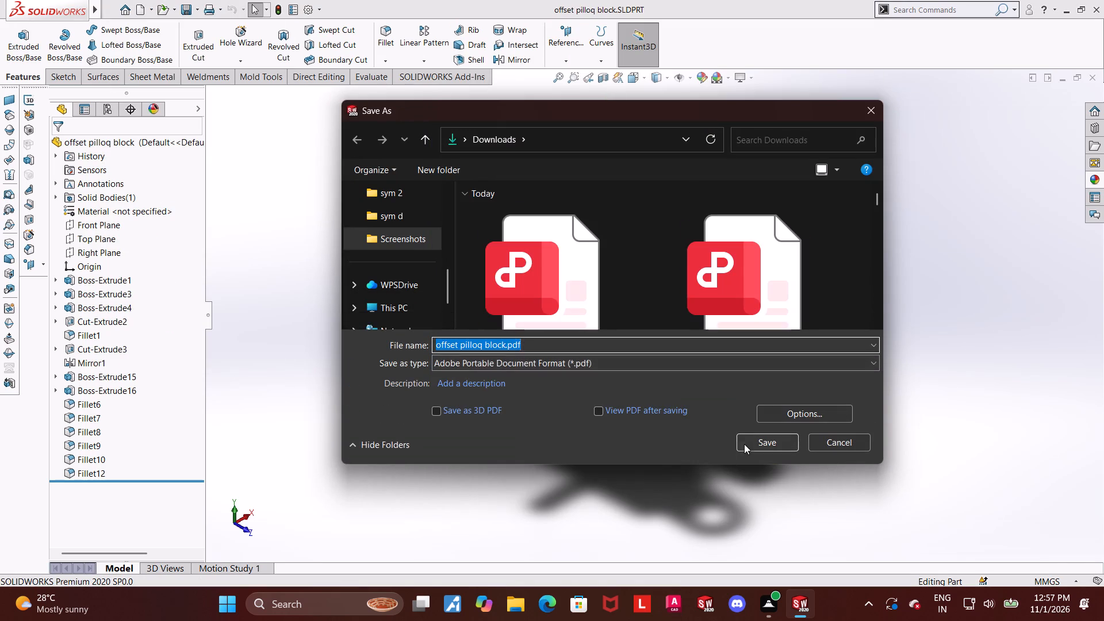
click(745, 444)
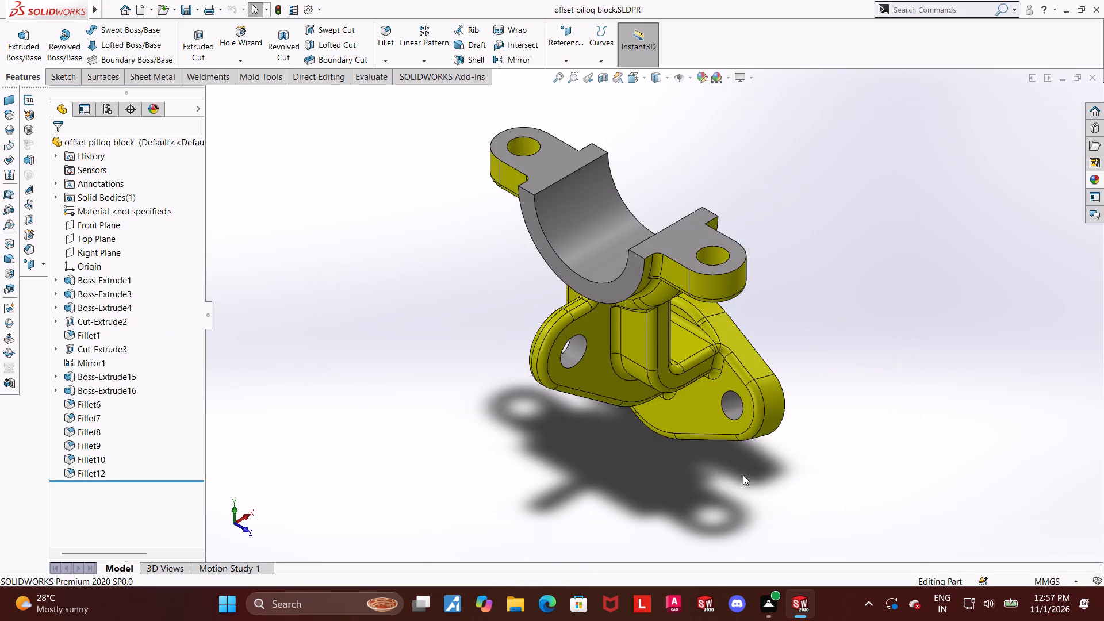